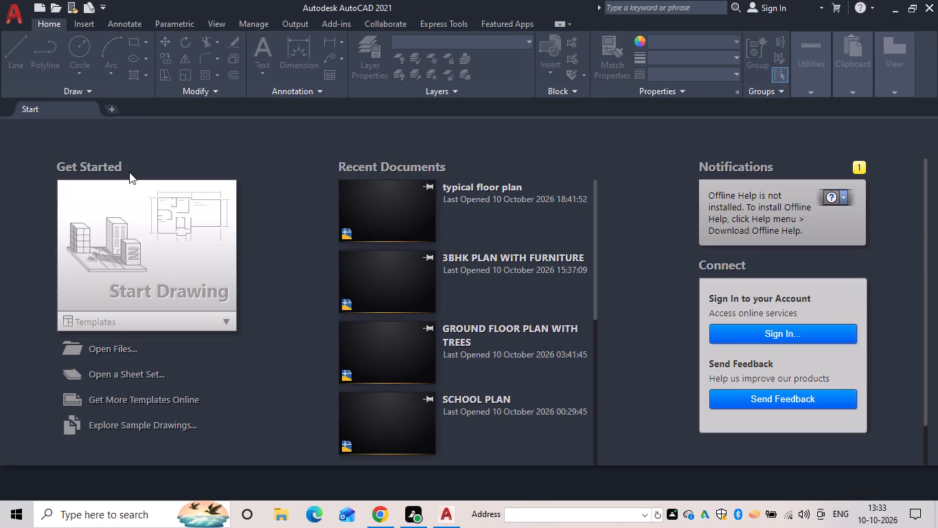
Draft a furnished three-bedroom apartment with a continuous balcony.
Start a new blank drawing and turn off its grid display.
{"action": "left_click", "coordinate": [260, 244]}
{"action": "left_click_drag", "start_coordinate": [227, 250], "coordinate": [226, 243]}
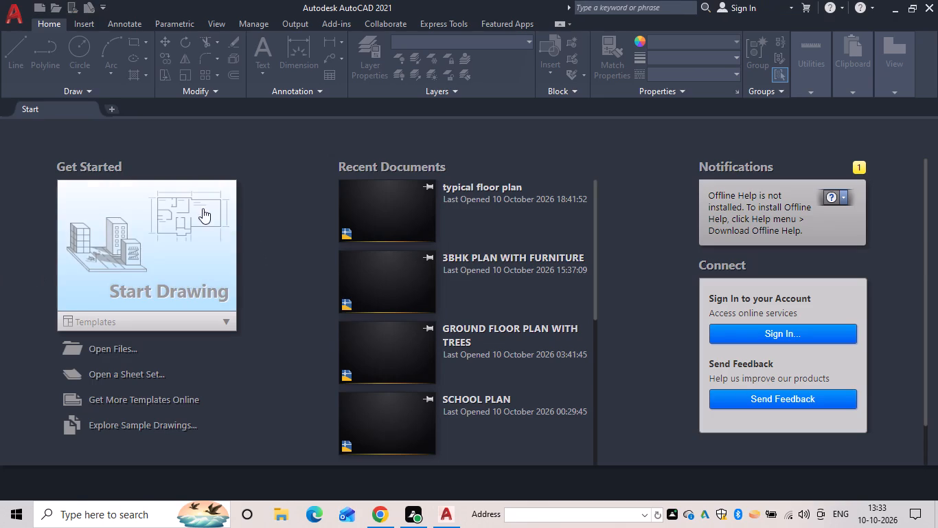
{"action": "left_click", "coordinate": [319, 493]}
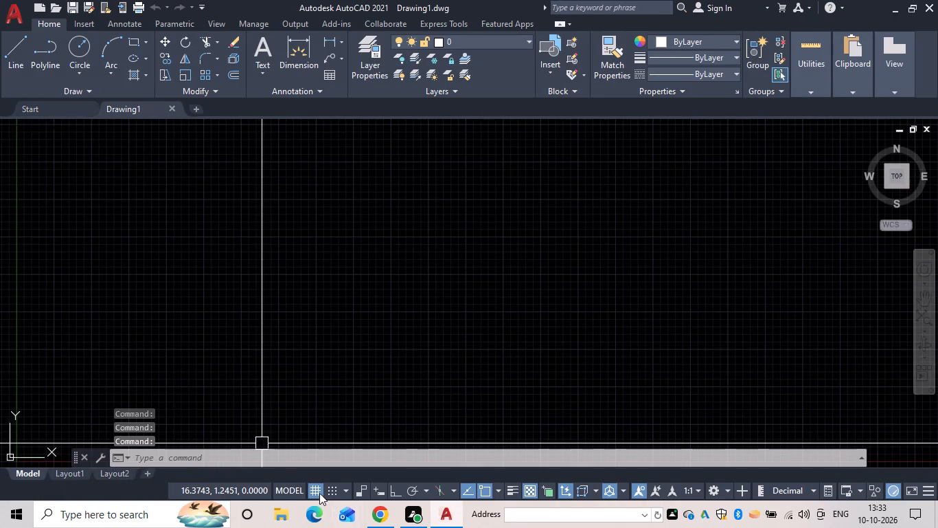
Turn on log file recording with the LOGFILEON command.
{"action": "left_click", "coordinate": [312, 459]}
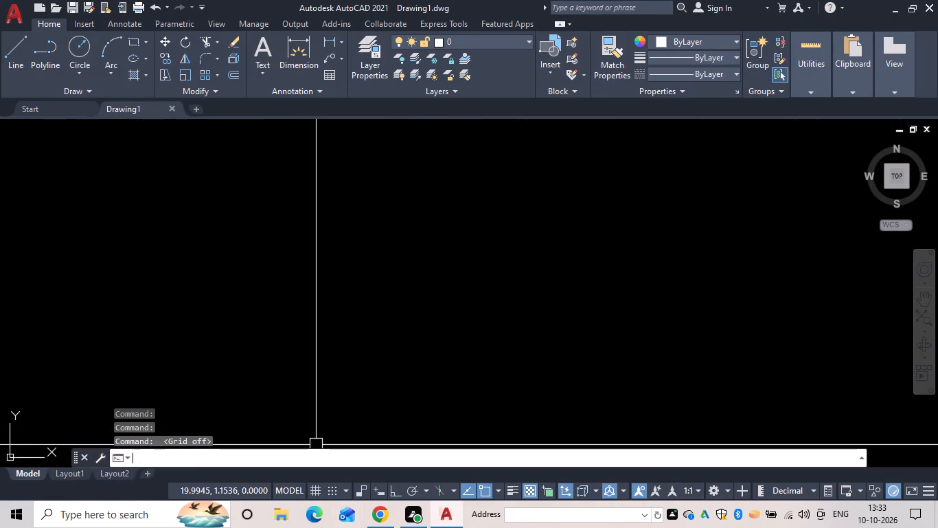
{"action": "type", "text": "log"}
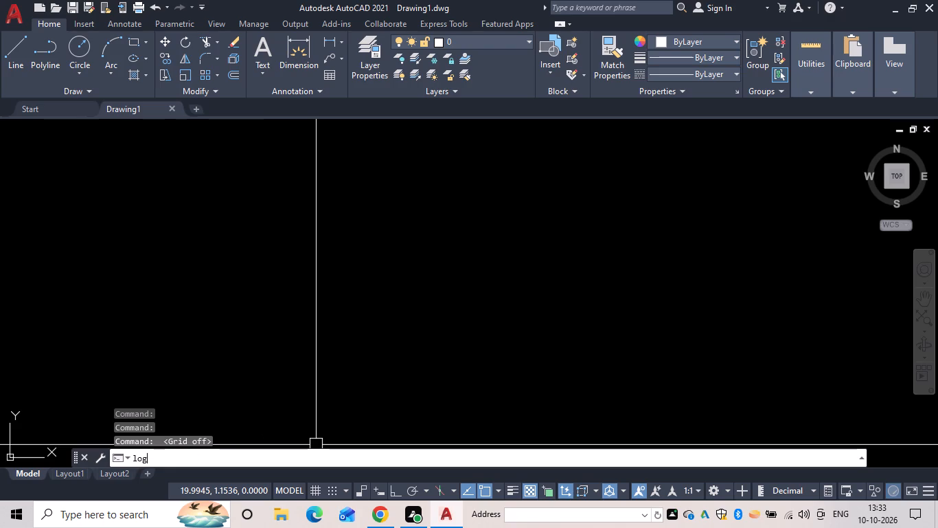
{"action": "left_click", "coordinate": [238, 347]}
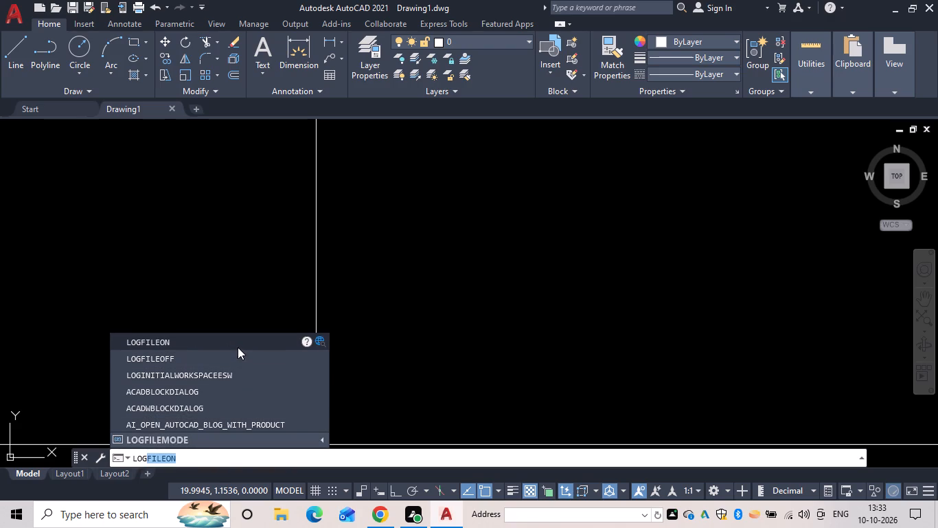
Turn on Ortho mode for the drawing.
{"action": "left_click", "coordinate": [397, 487]}
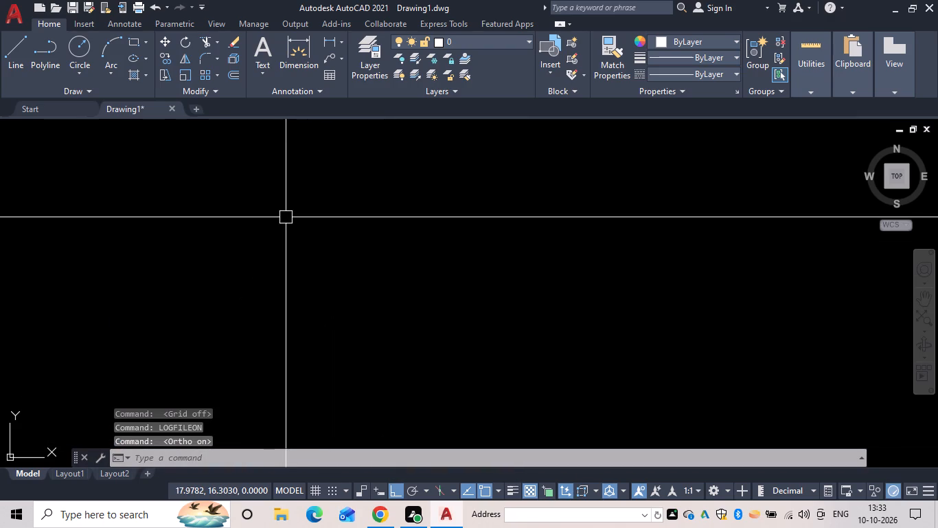
Set the drawing units to Engineering length type with 0'-0.0" precision.
{"action": "type", "text": "un"}
{"action": "key", "text": "space"}
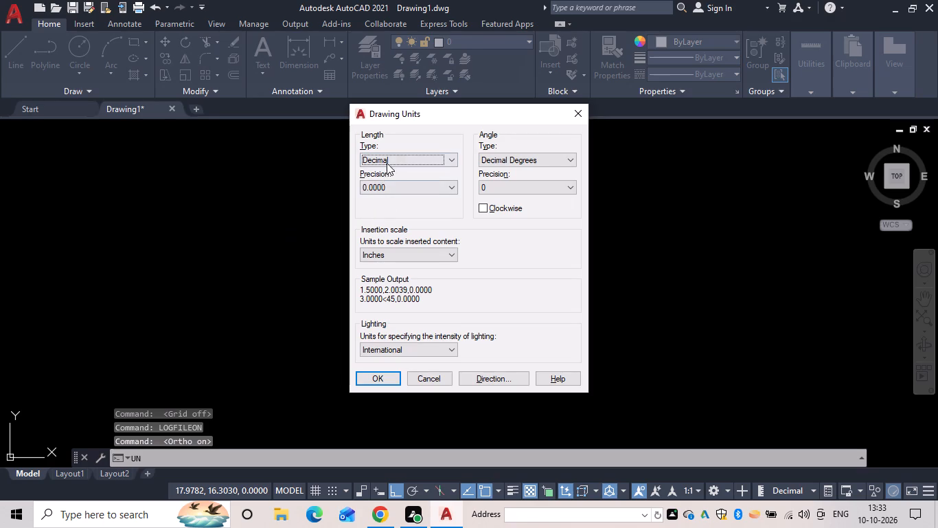
{"action": "left_click", "coordinate": [387, 163]}
{"action": "left_click", "coordinate": [393, 192]}
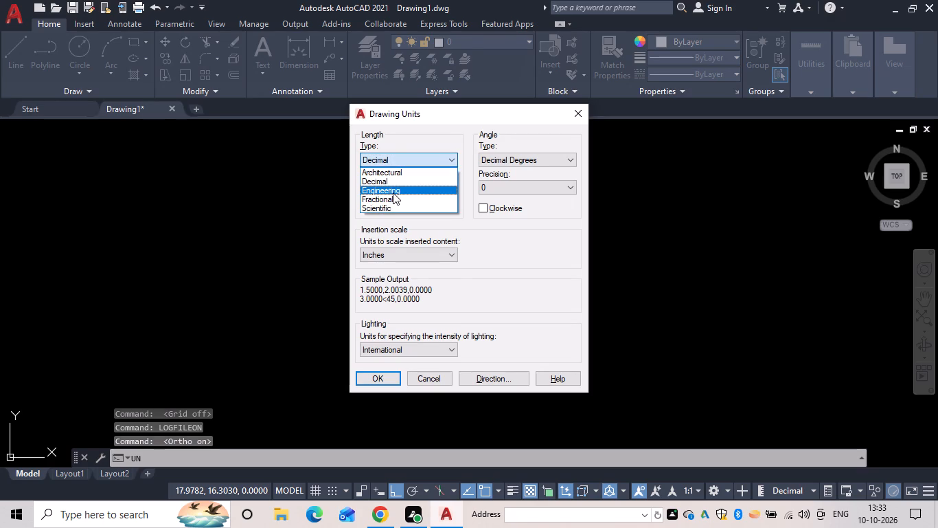
{"action": "left_click", "coordinate": [393, 192]}
{"action": "left_click", "coordinate": [402, 205]}
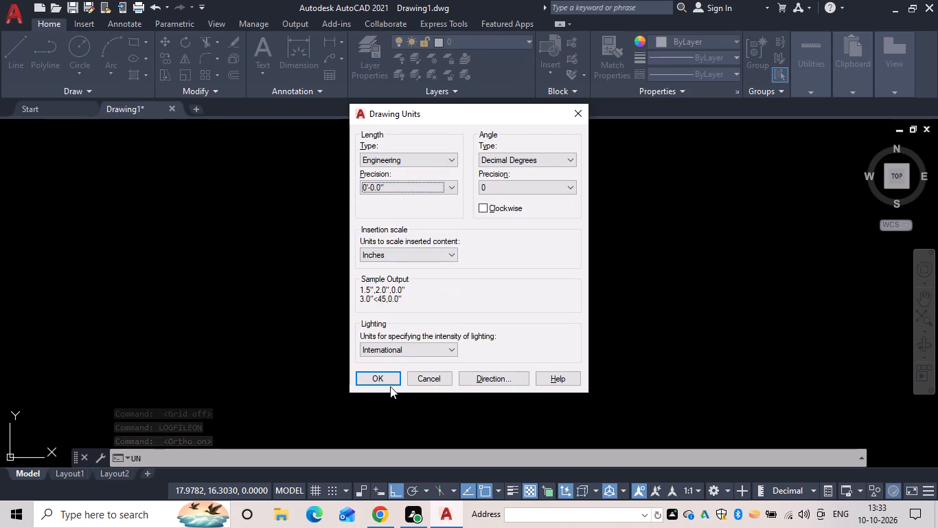
{"action": "left_click", "coordinate": [388, 374]}
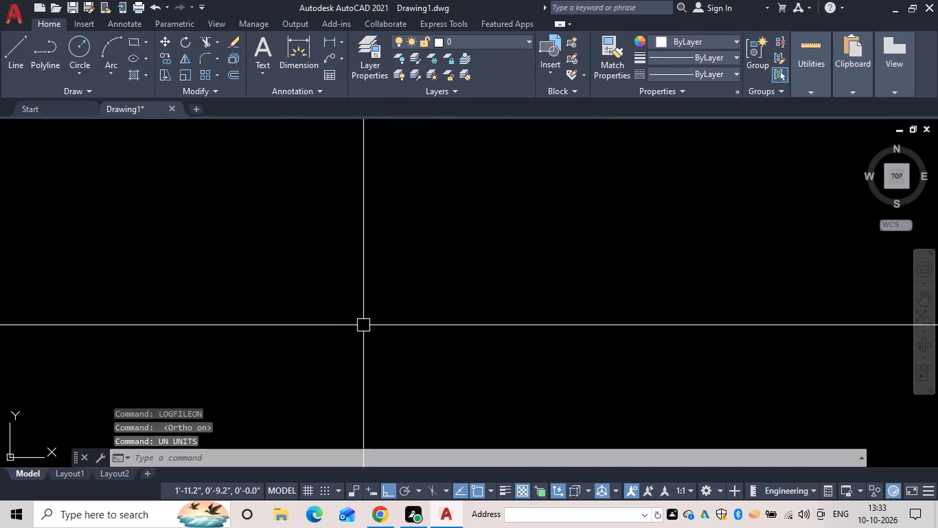
Set the model space limits from lower corner 0,0 to upper corner 100',100'.
{"action": "type", "text": "lim"}
{"action": "key", "text": "space"}
{"action": "type", "text": "0,0 100',1"}
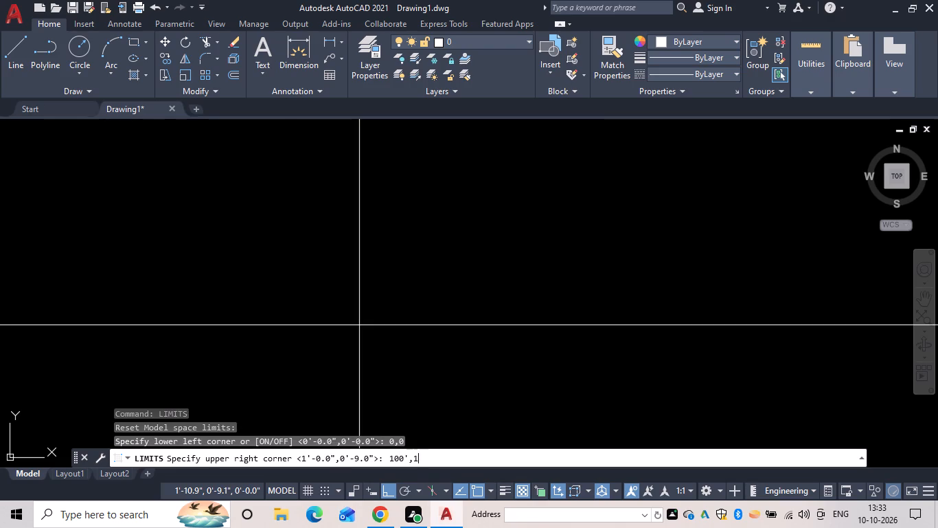
{"action": "type", "text": "00"}
{"action": "key", "text": "apostrophe"}
{"action": "key", "text": "space"}
{"action": "type", "text": "z a"}
{"action": "key", "text": "space"}
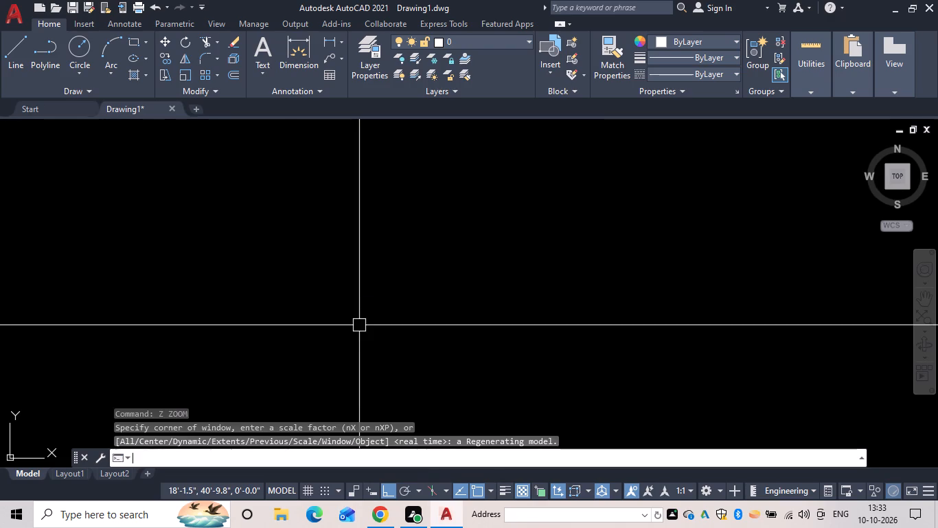
{"action": "key", "text": "Escape"}
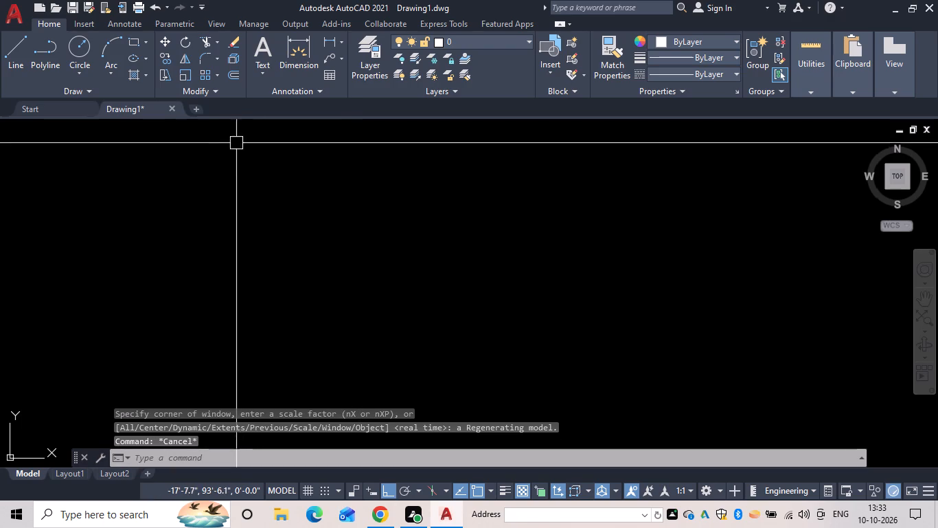
Open the Standard dimension style for modification.
{"action": "type", "text": "d"}
{"action": "key", "text": "space"}
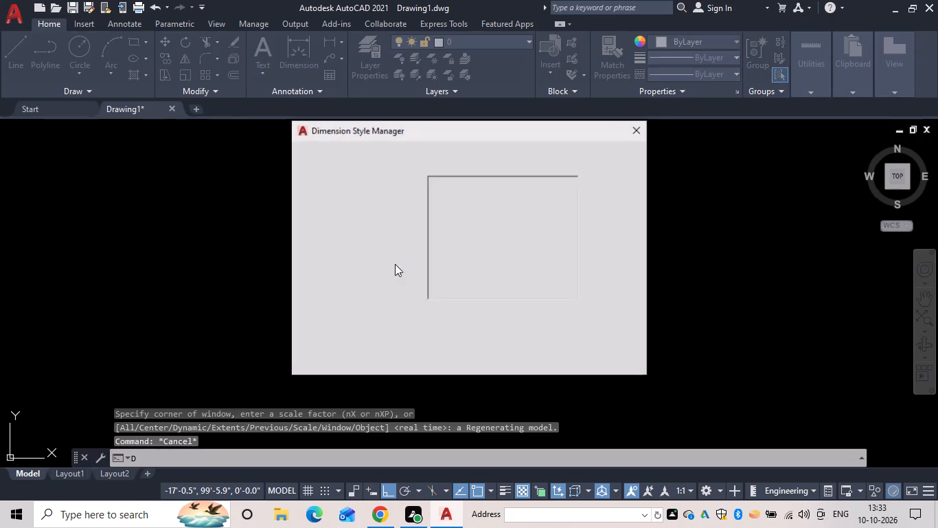
{"action": "left_click", "coordinate": [604, 226]}
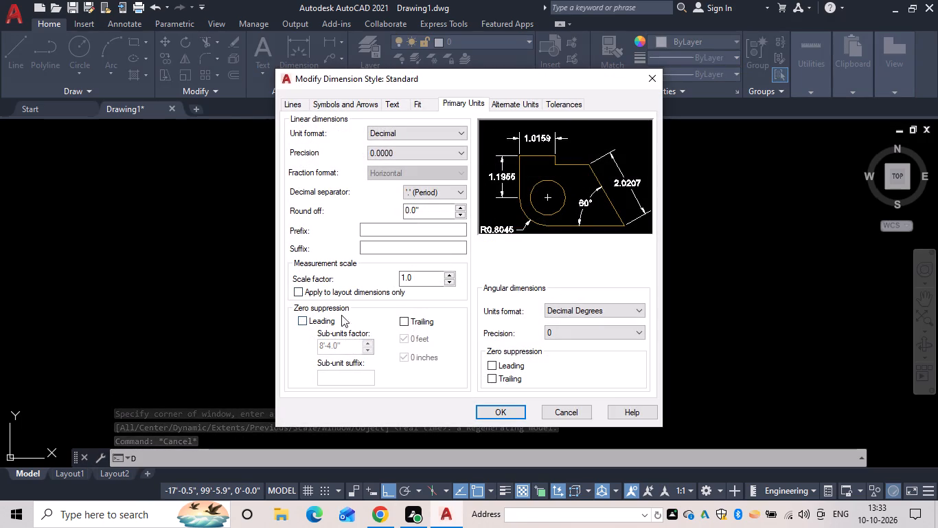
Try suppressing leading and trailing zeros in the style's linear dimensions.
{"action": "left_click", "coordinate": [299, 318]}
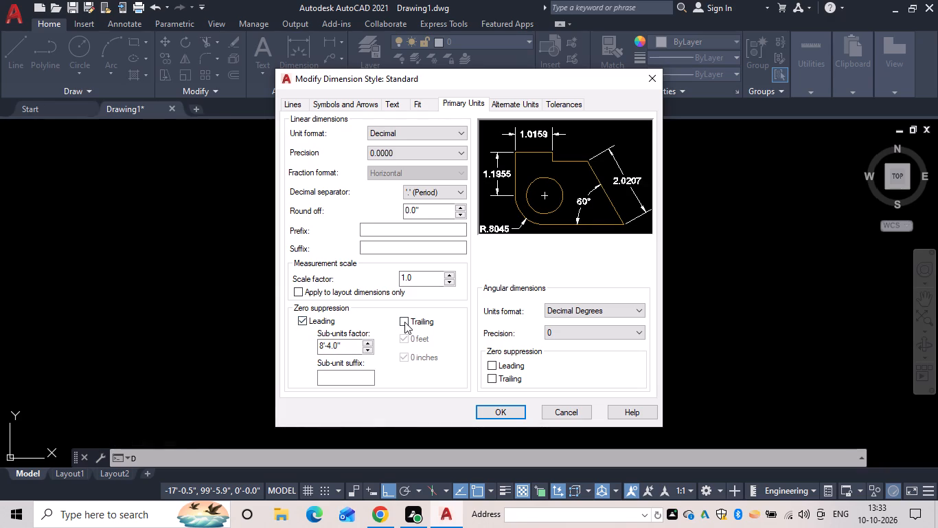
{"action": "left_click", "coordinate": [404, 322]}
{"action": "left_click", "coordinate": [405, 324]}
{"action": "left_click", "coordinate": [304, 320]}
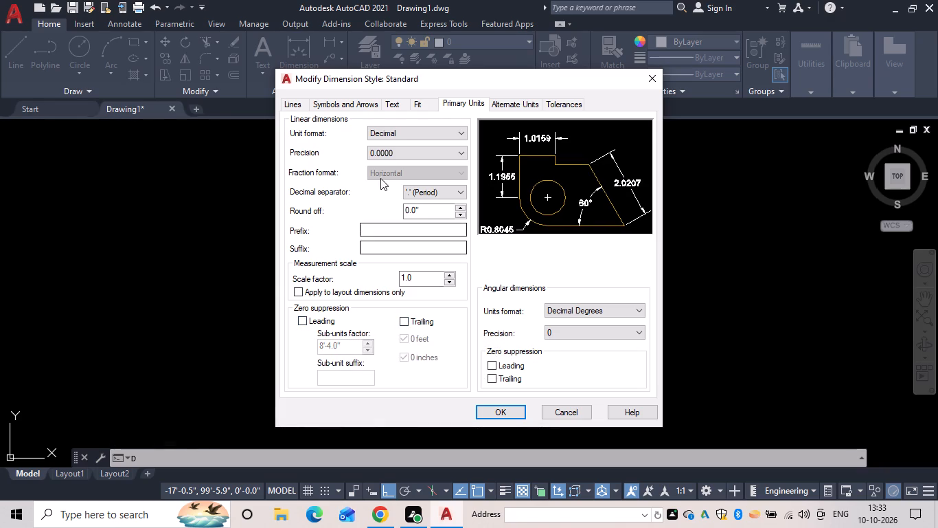
Set the dimension style's primary units to Engineering format with 0'-0" precision.
{"action": "left_click", "coordinate": [413, 129]}
{"action": "left_click", "coordinate": [419, 165]}
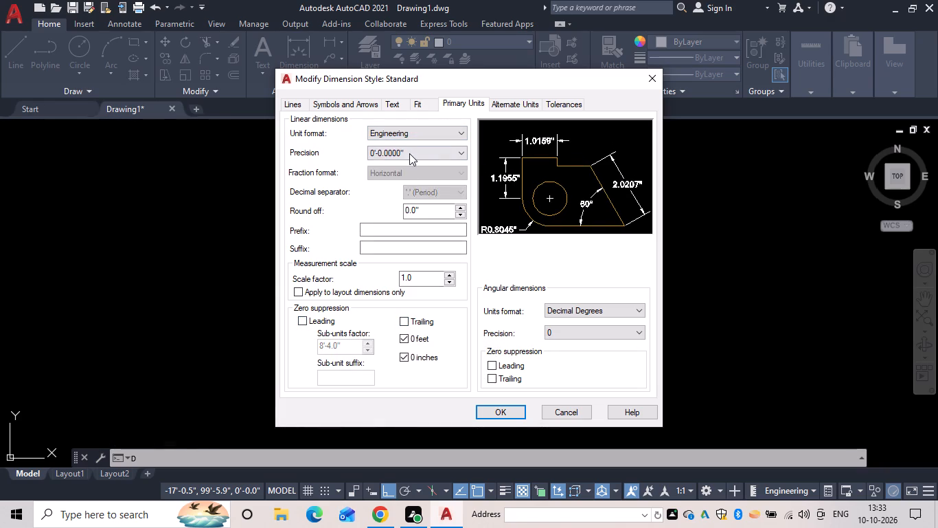
{"action": "left_click", "coordinate": [409, 153]}
{"action": "left_click", "coordinate": [429, 177]}
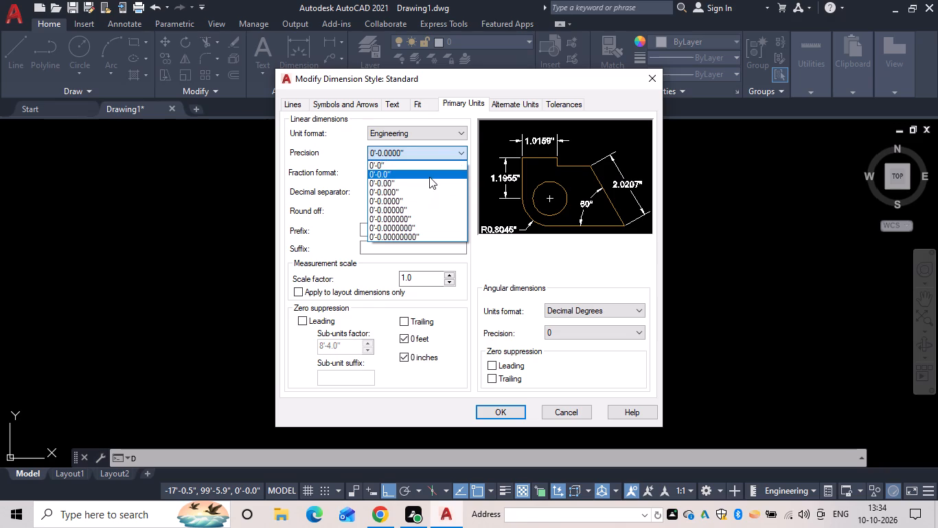
{"action": "left_click", "coordinate": [435, 156]}
{"action": "left_click", "coordinate": [431, 166]}
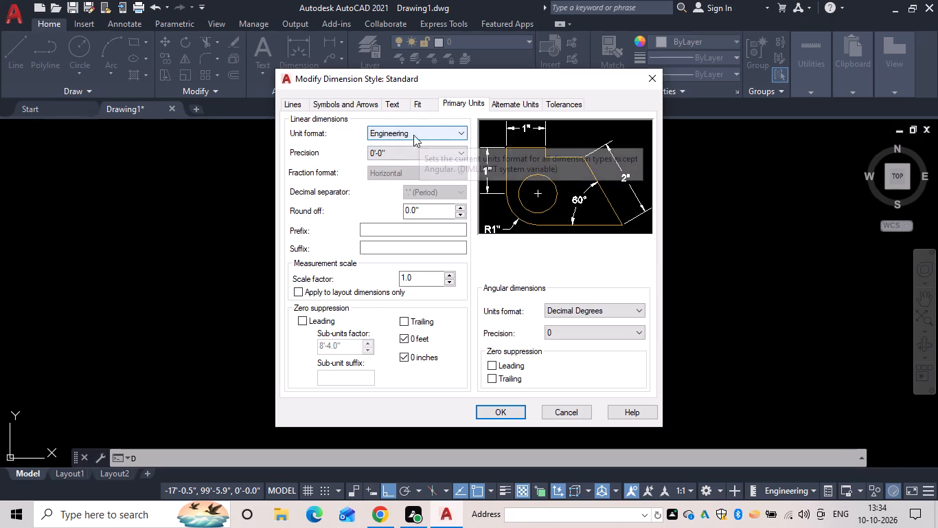
Set the dimension style's text height to 8".
{"action": "left_click", "coordinate": [405, 108]}
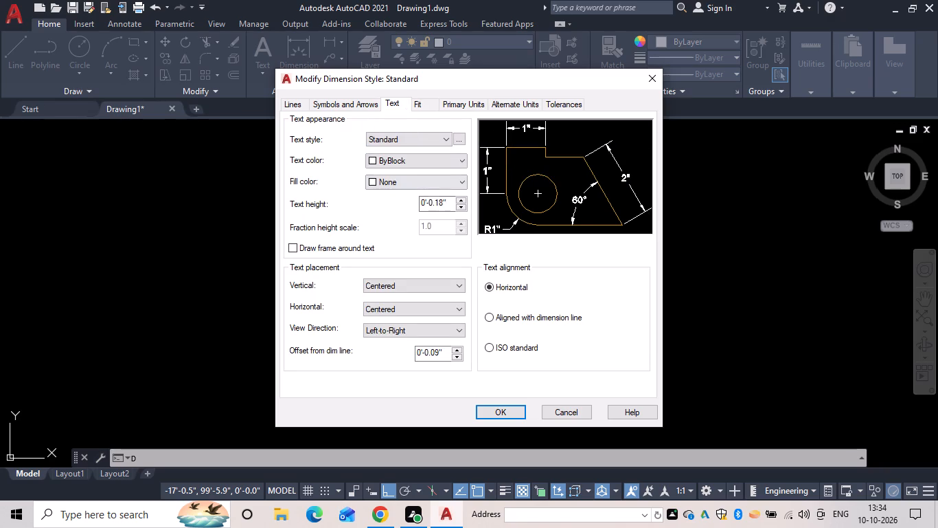
{"action": "left_click_drag", "start_coordinate": [450, 203], "coordinate": [327, 218]}
{"action": "key", "text": "BackSpace"}
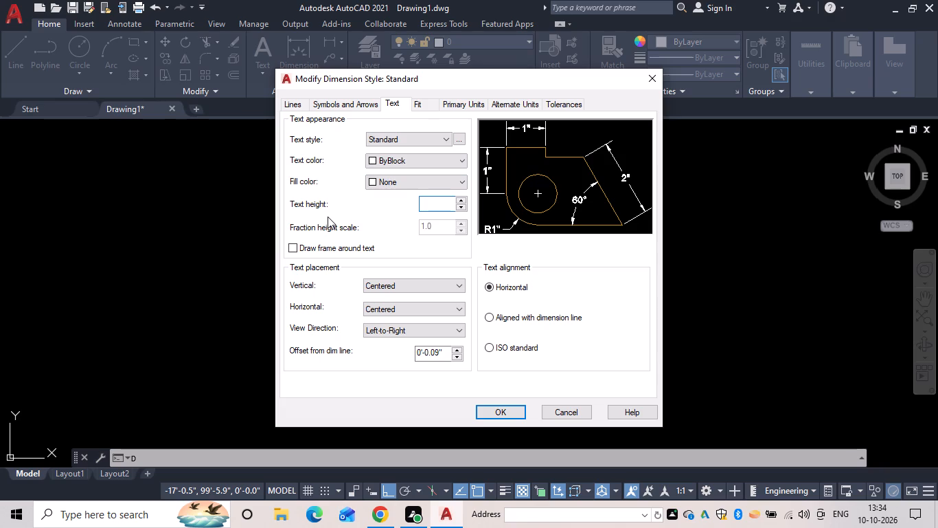
{"action": "type", "text": "8\""}
Set the dimension style's first arrowhead to Dot.
{"action": "left_click", "coordinate": [339, 98]}
{"action": "left_click", "coordinate": [366, 175]}
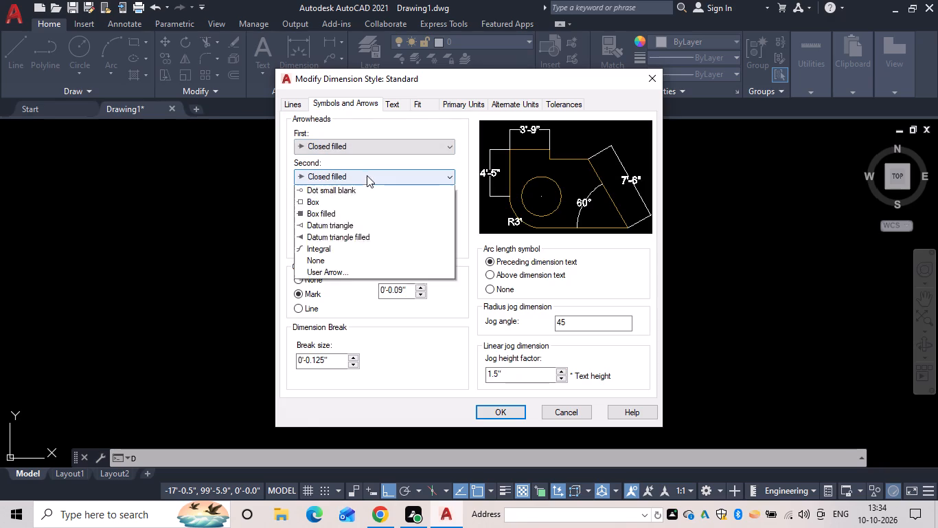
{"action": "left_click", "coordinate": [370, 168]}
{"action": "left_click", "coordinate": [371, 151]}
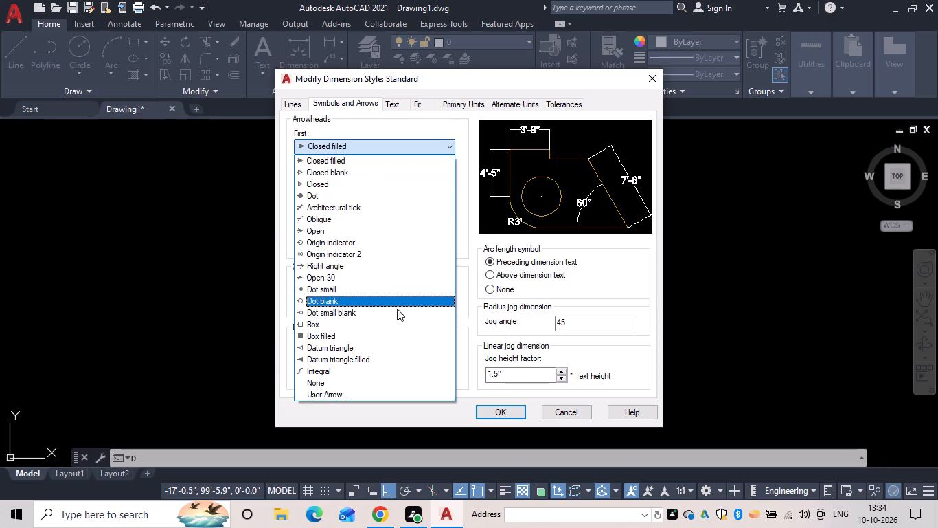
{"action": "left_click", "coordinate": [389, 379]}
{"action": "left_click", "coordinate": [378, 145]}
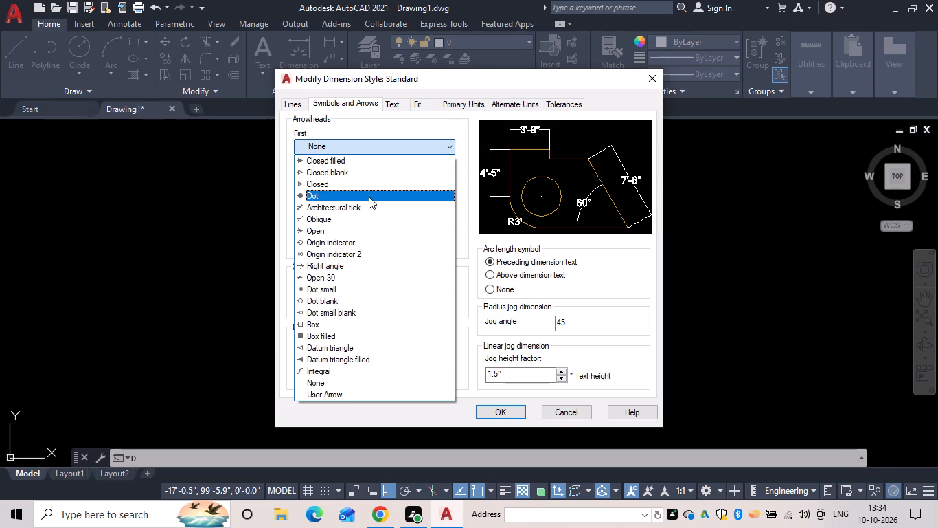
{"action": "left_click", "coordinate": [369, 197]}
Suppress both extension lines, Ext line 1 and Ext line 2, in the dimension style.
{"action": "left_click", "coordinate": [284, 110]}
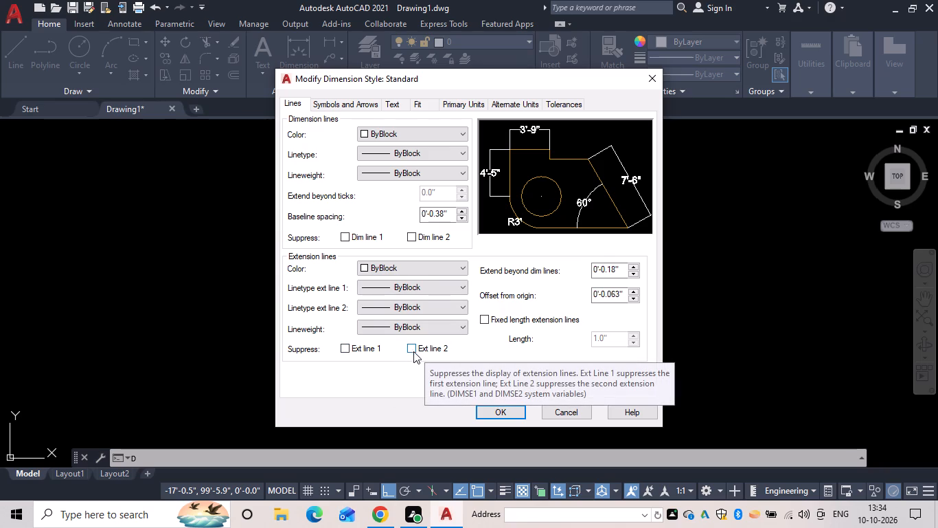
{"action": "left_click", "coordinate": [410, 348]}
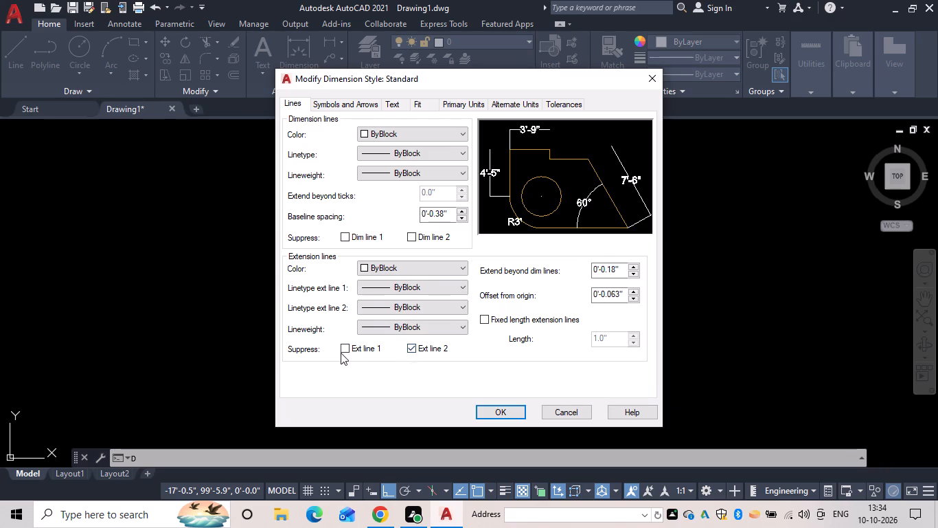
{"action": "left_click", "coordinate": [345, 349]}
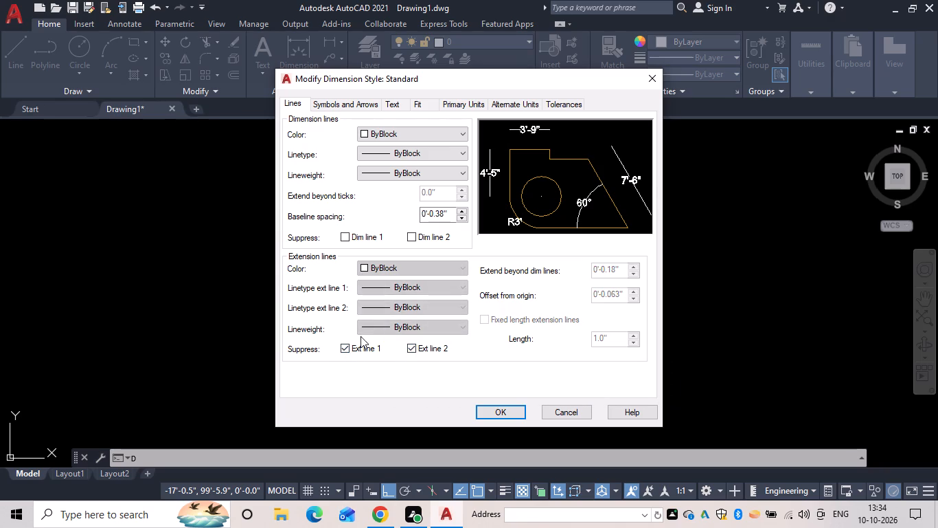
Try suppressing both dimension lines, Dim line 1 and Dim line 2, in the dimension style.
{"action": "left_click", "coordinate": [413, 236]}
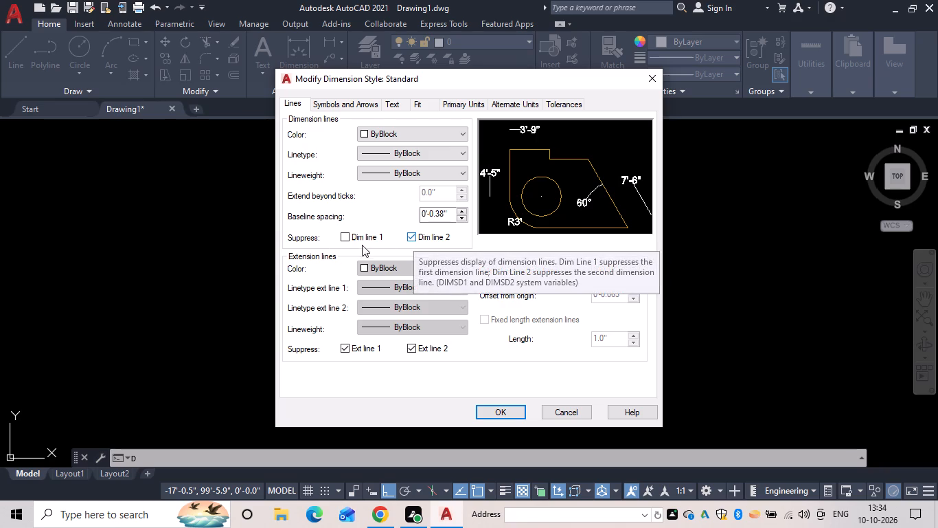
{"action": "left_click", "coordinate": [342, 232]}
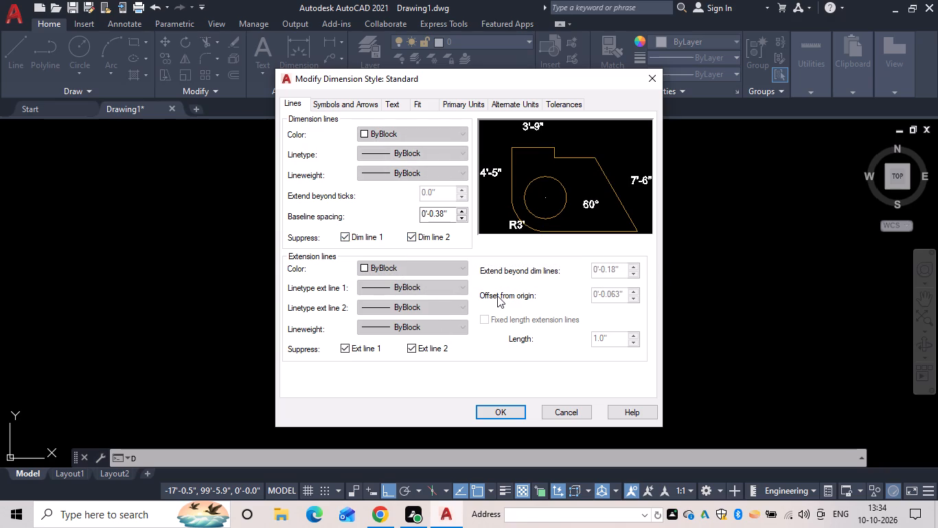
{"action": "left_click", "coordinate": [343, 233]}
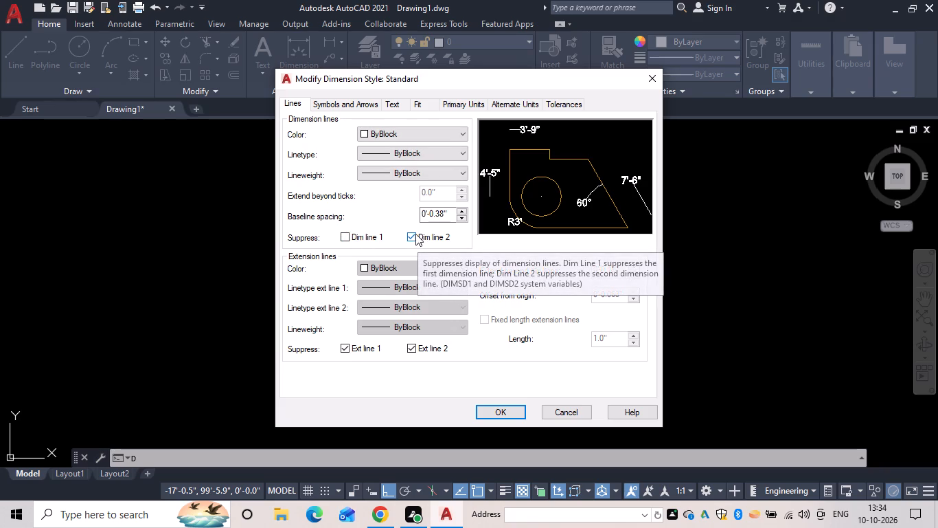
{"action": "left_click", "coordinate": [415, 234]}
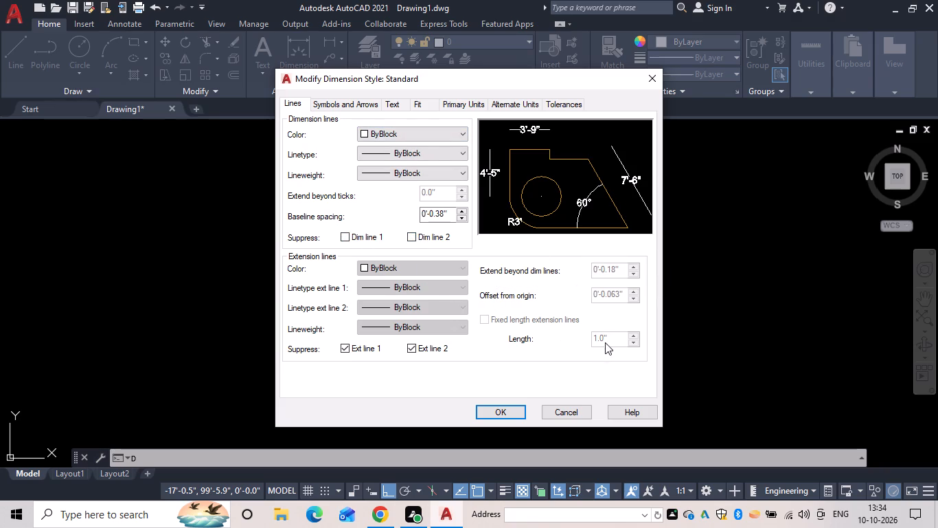
Accept the dimension style changes and make Standard the current dimension style.
{"action": "left_click", "coordinate": [336, 104]}
{"action": "left_click", "coordinate": [514, 419]}
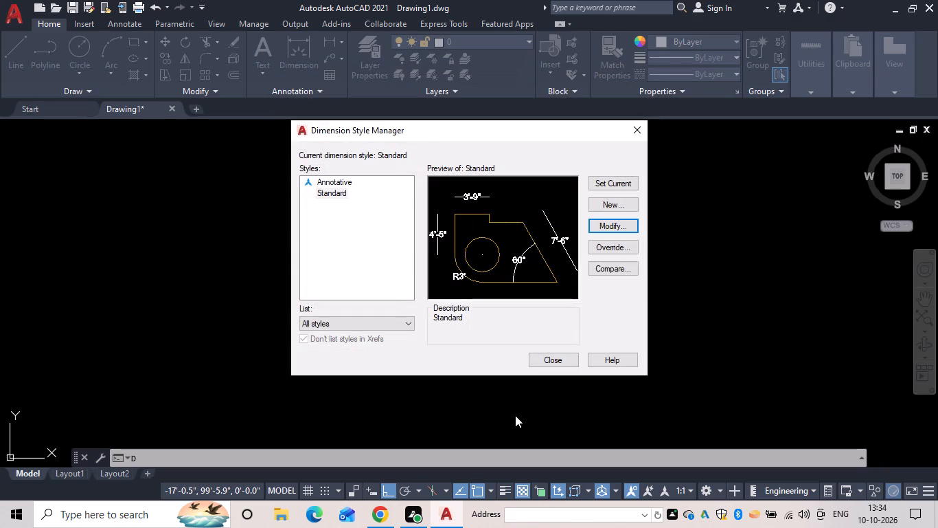
{"action": "left_click", "coordinate": [613, 182]}
{"action": "left_click", "coordinate": [545, 357]}
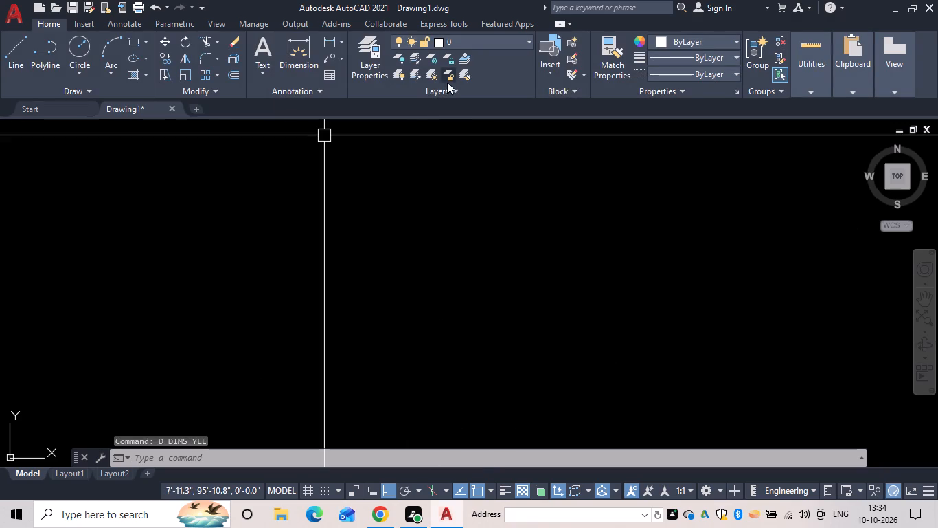
Create a new layer frozen in all viewports, name it walls and set its color to cyan.
{"action": "double_click", "coordinate": [380, 73]}
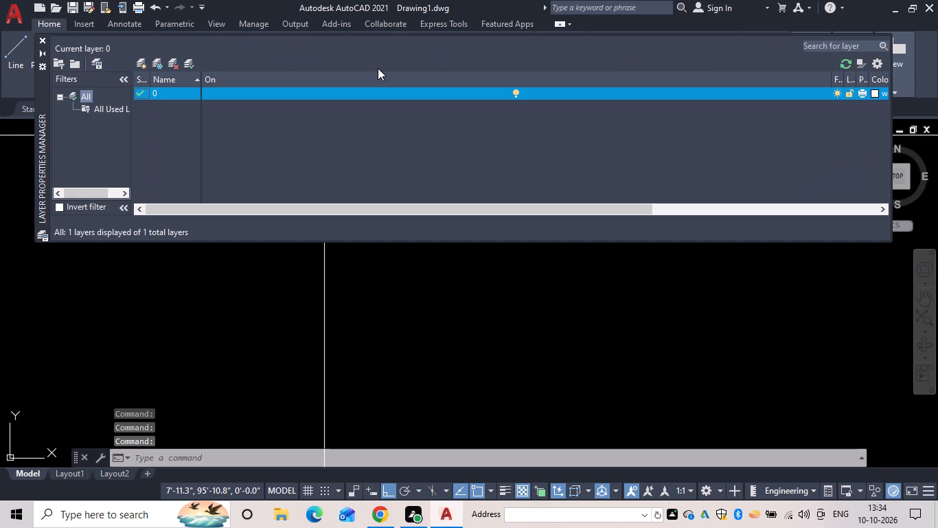
{"action": "left_click", "coordinate": [156, 67]}
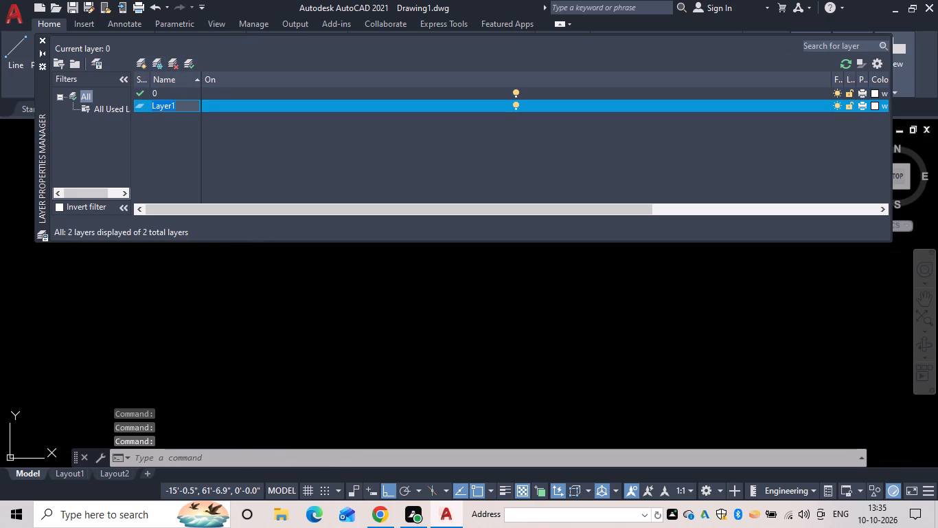
{"action": "key", "text": "BackSpace"}
{"action": "type", "text": "walls"}
{"action": "key", "text": "space"}
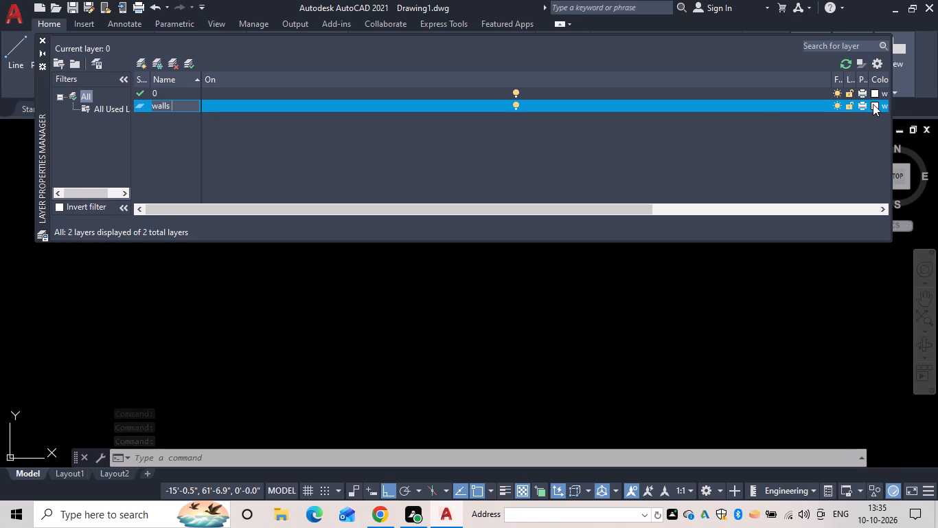
{"action": "left_click", "coordinate": [874, 103]}
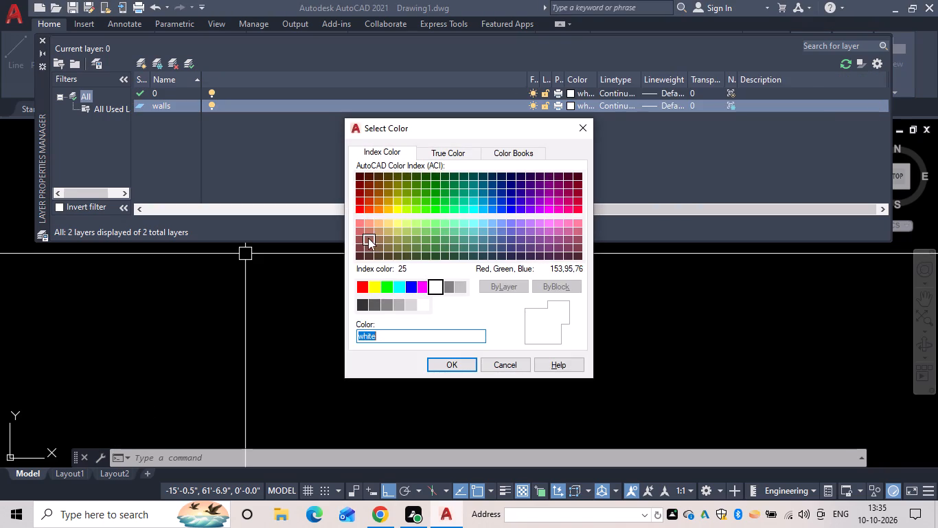
{"action": "left_click", "coordinate": [402, 287]}
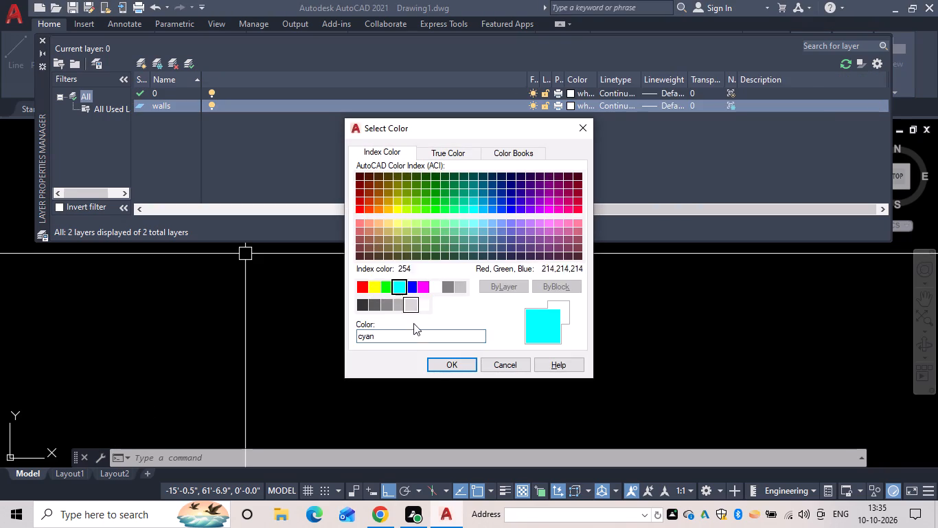
{"action": "left_click", "coordinate": [434, 362]}
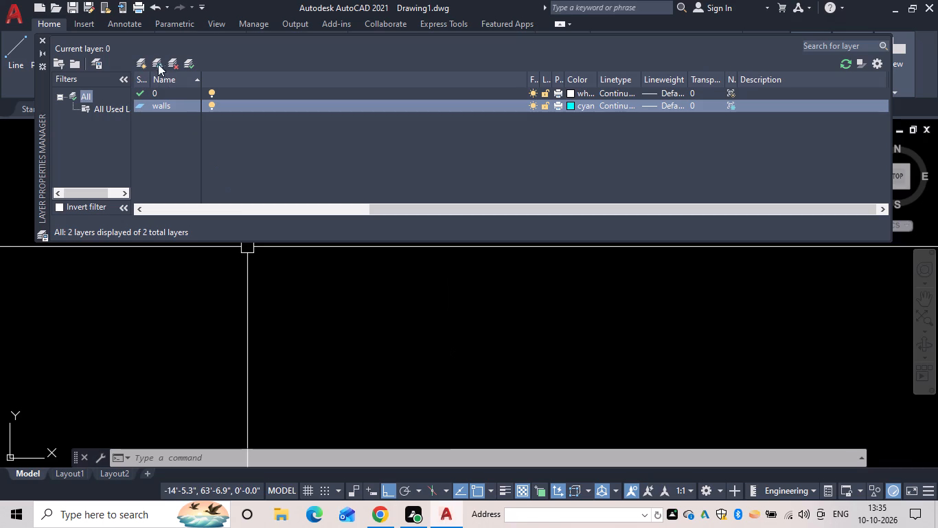
Create another layer frozen in all viewports, name it doors and set its color to red.
{"action": "left_click", "coordinate": [157, 57]}
{"action": "key", "text": "BackSpace"}
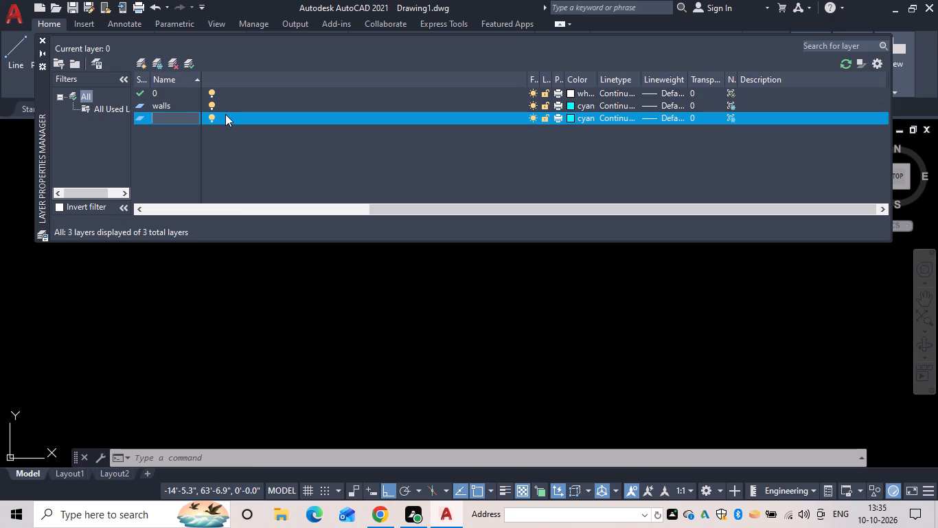
{"action": "type", "text": "doors"}
{"action": "left_click", "coordinate": [569, 116]}
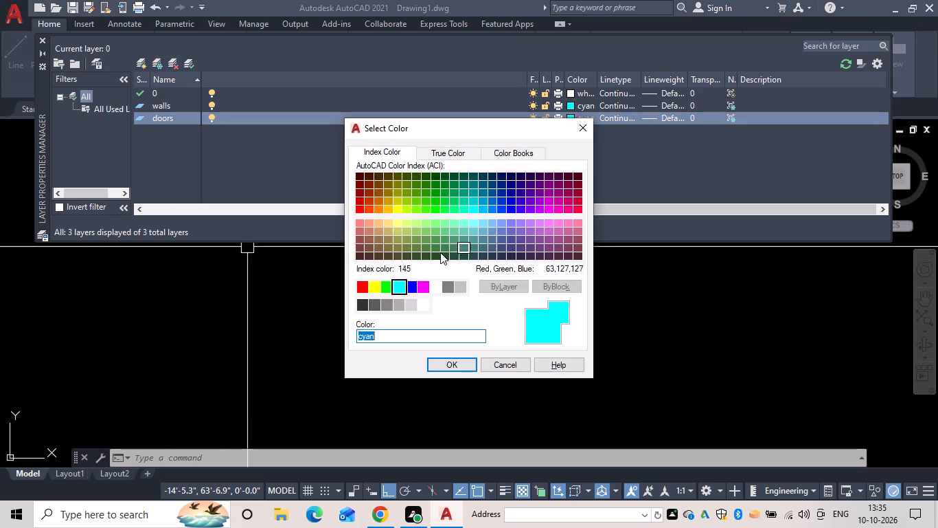
{"action": "left_click", "coordinate": [361, 289]}
{"action": "left_click", "coordinate": [455, 364]}
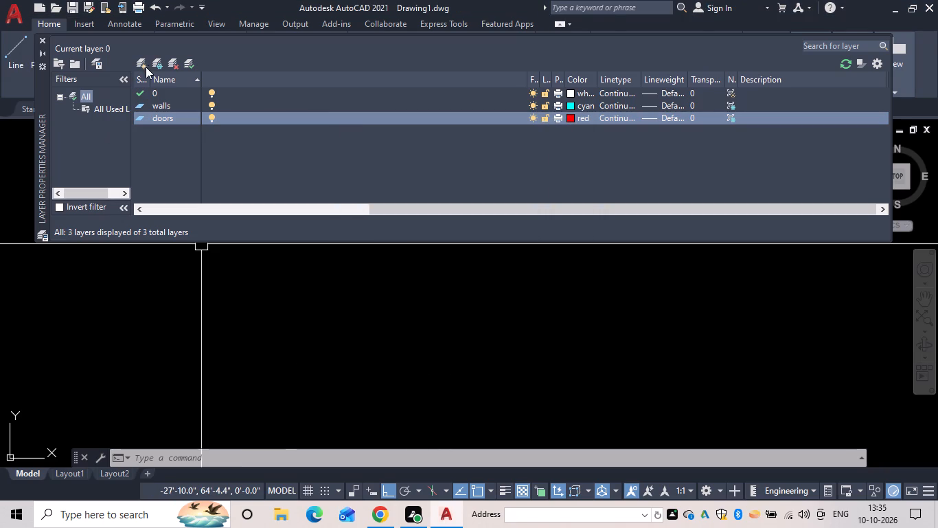
Create another layer frozen in all viewports, name it windows and set its color to yellow.
{"action": "left_click", "coordinate": [159, 63]}
{"action": "key", "text": "BackSpace"}
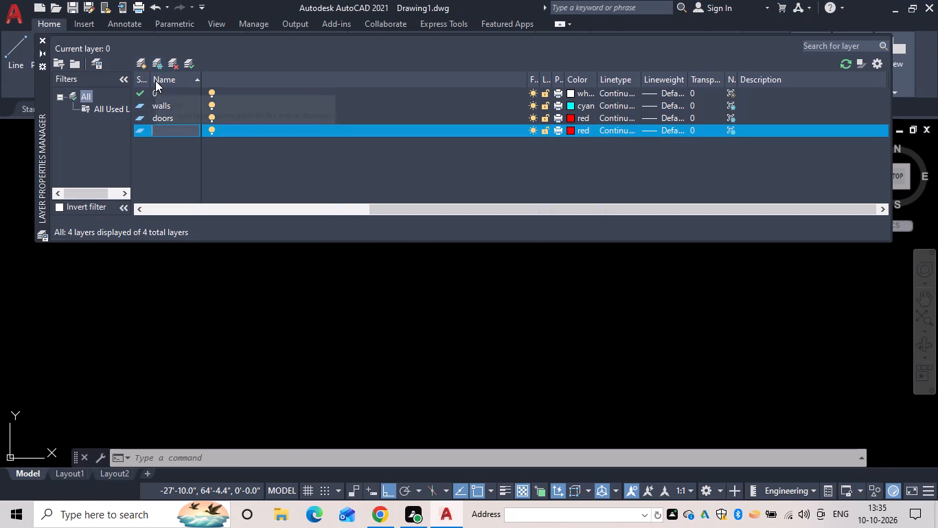
{"action": "type", "text": "walls"}
{"action": "key", "text": "space"}
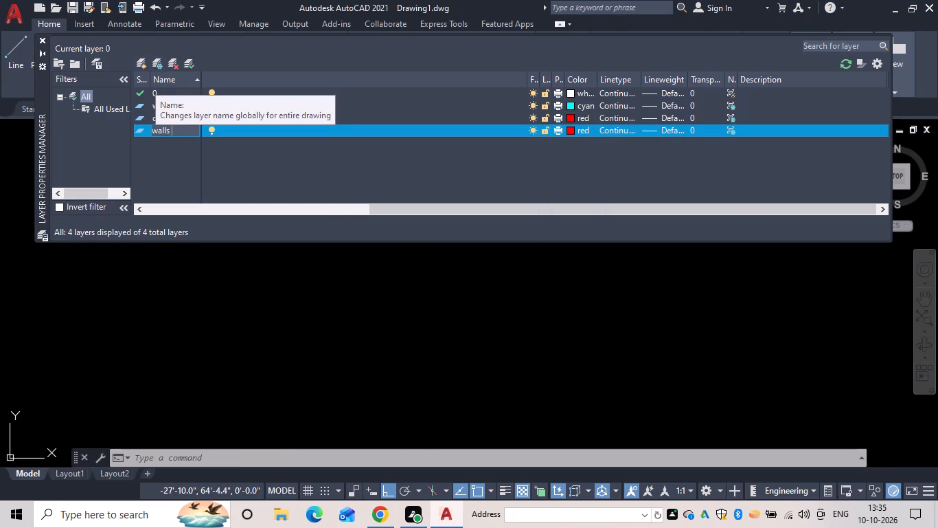
{"action": "left_click", "coordinate": [567, 129]}
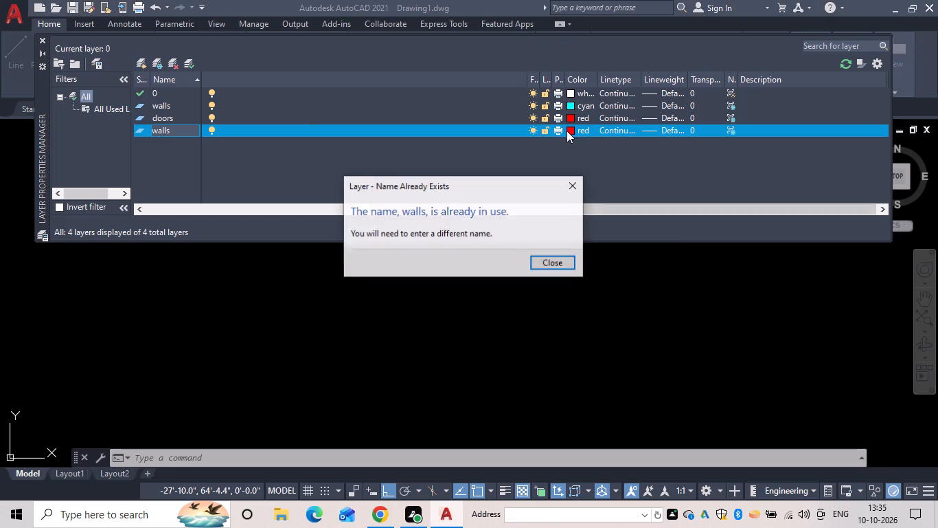
{"action": "left_click", "coordinate": [546, 263]}
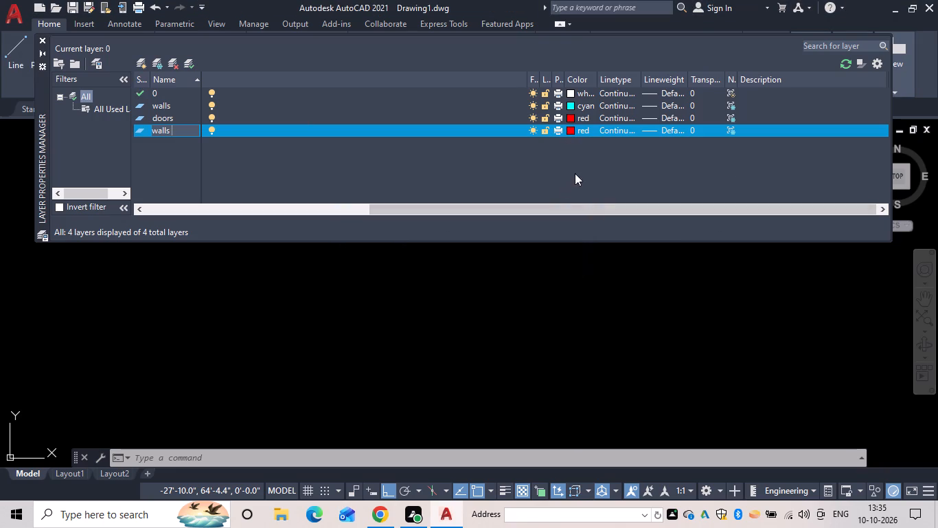
{"action": "key", "text": "BackSpace"}
{"action": "key", "text": "BackSpace"}
{"action": "key", "text": "BackSpace"}
{"action": "key", "text": "BackSpace"}
{"action": "key", "text": "BackSpace"}
{"action": "key", "text": "BackSpace"}
{"action": "key", "text": "BackSpace"}
{"action": "key", "text": "BackSpace"}
{"action": "key", "text": "BackSpace"}
{"action": "key", "text": "BackSpace"}
{"action": "key", "text": "BackSpace"}
{"action": "key", "text": "BackSpace"}
{"action": "key", "text": "BackSpace"}
{"action": "key", "text": "BackSpace"}
{"action": "key", "text": "BackSpace"}
{"action": "key", "text": "BackSpace"}
{"action": "key", "text": "BackSpace"}
{"action": "key", "text": "BackSpace"}
{"action": "key", "text": "BackSpace"}
{"action": "key", "text": "BackSpace"}
{"action": "type", "text": "windowa"}
{"action": "key", "text": "BackSpace"}
{"action": "key", "text": "s"}
{"action": "left_click", "coordinate": [566, 128]}
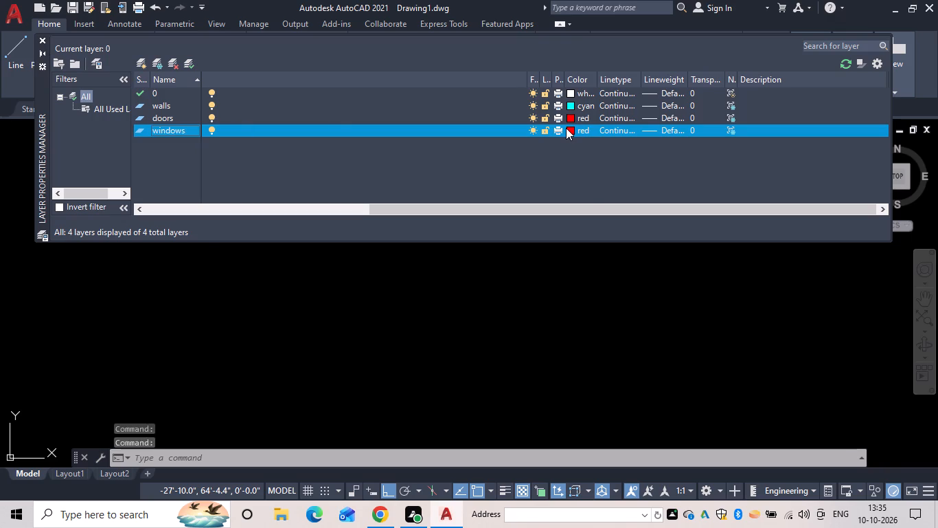
{"action": "left_click", "coordinate": [374, 290]}
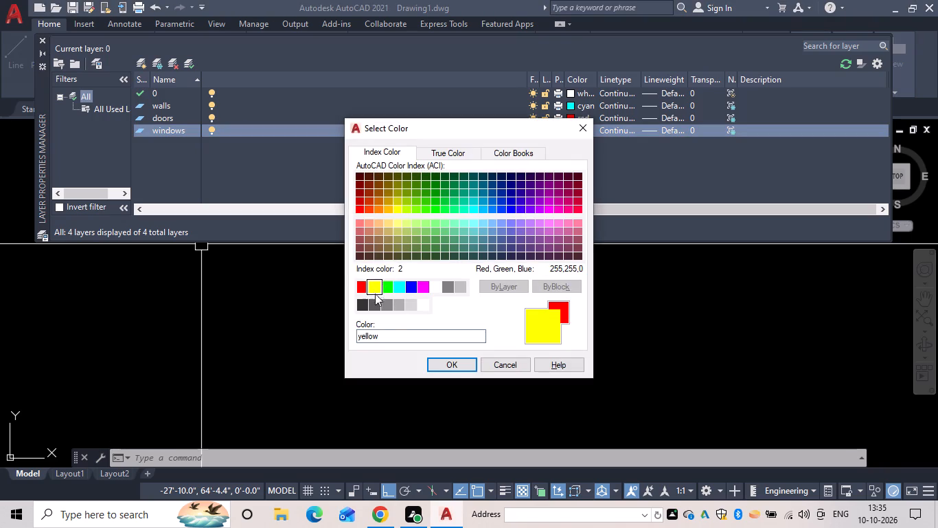
{"action": "left_click", "coordinate": [449, 364]}
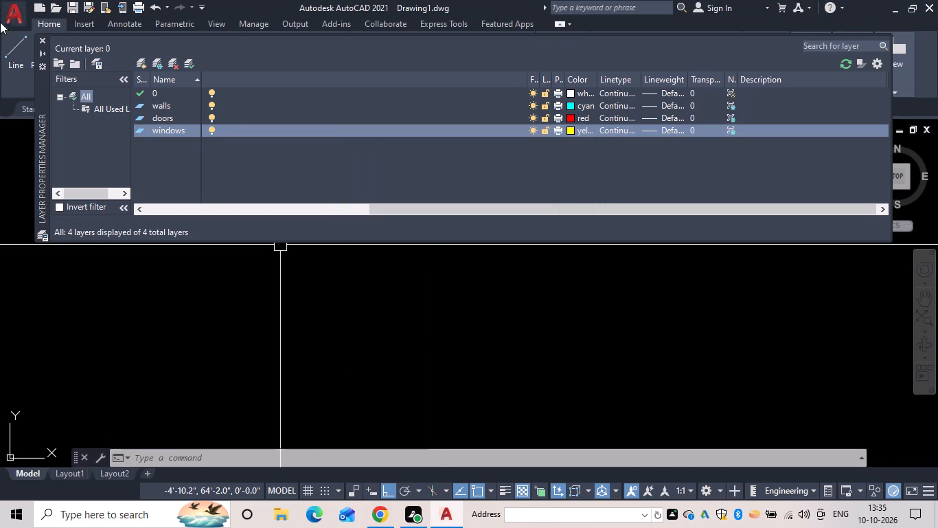
Create another layer frozen in all viewports, name it sofa and set its color to green.
{"action": "left_click", "coordinate": [163, 67]}
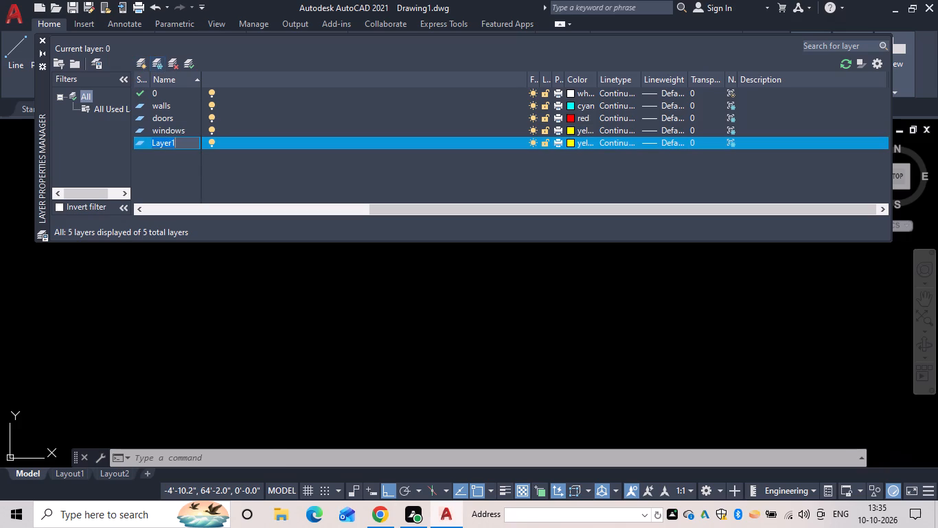
{"action": "key", "text": "BackSpace"}
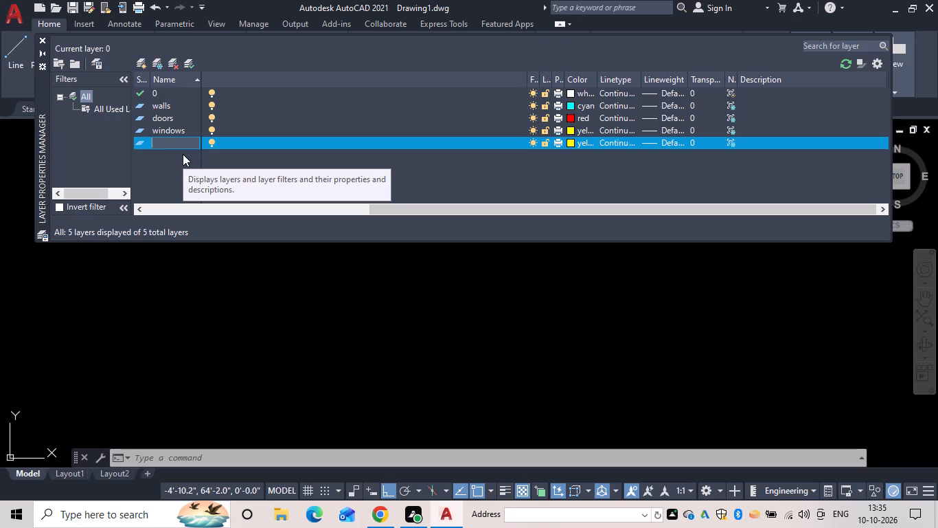
{"action": "type", "text": "so"}
{"action": "type", "text": "fa"}
{"action": "left_click", "coordinate": [572, 142]}
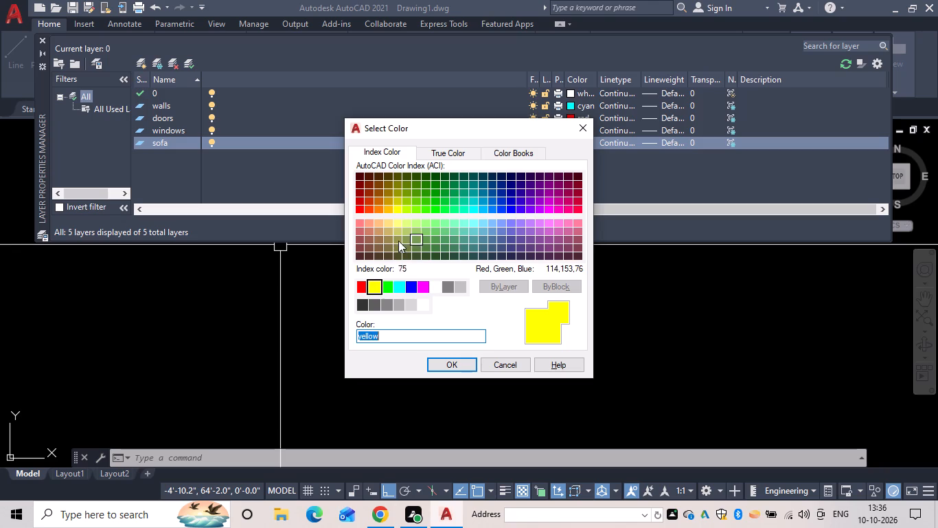
{"action": "left_click", "coordinate": [389, 287]}
{"action": "left_click", "coordinate": [437, 365]}
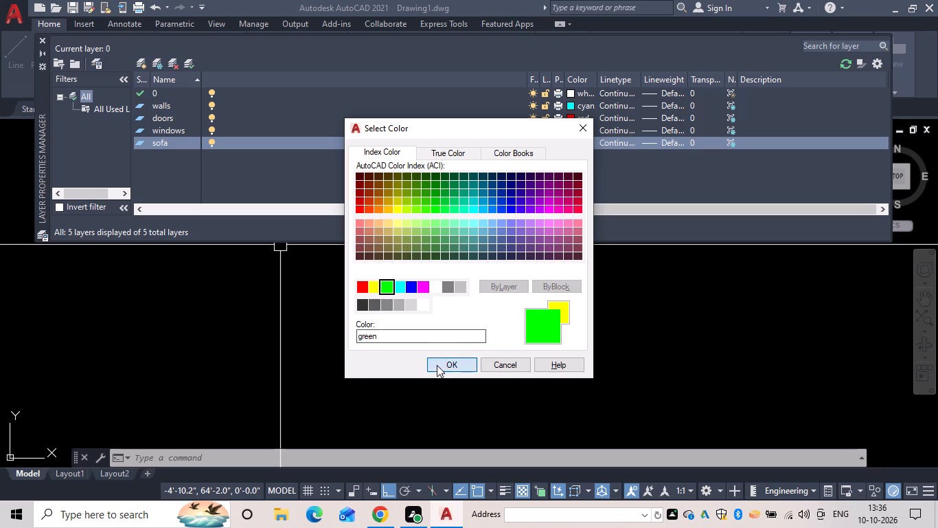
Create another layer frozen in all viewports, name it bed and set its color to blue.
{"action": "left_click", "coordinate": [158, 63]}
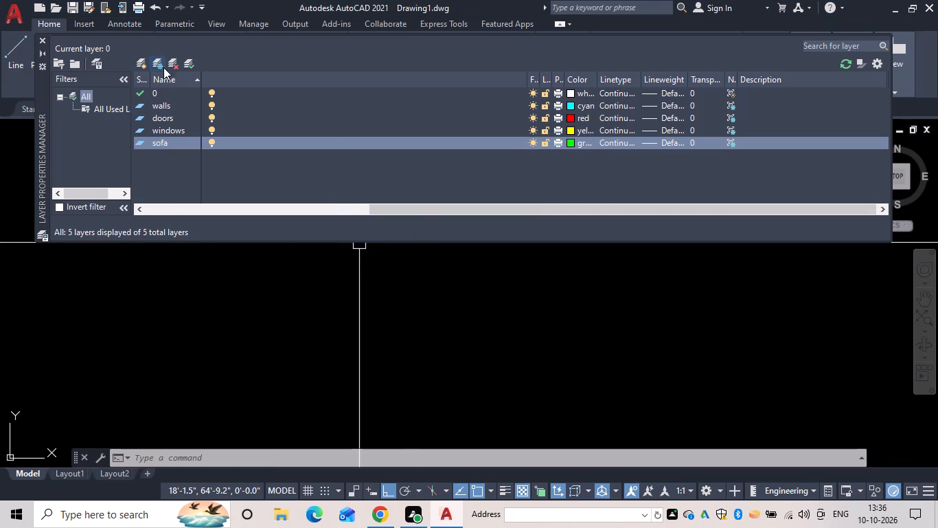
{"action": "key", "text": "BackSpace"}
{"action": "type", "text": "bd"}
{"action": "key", "text": "space"}
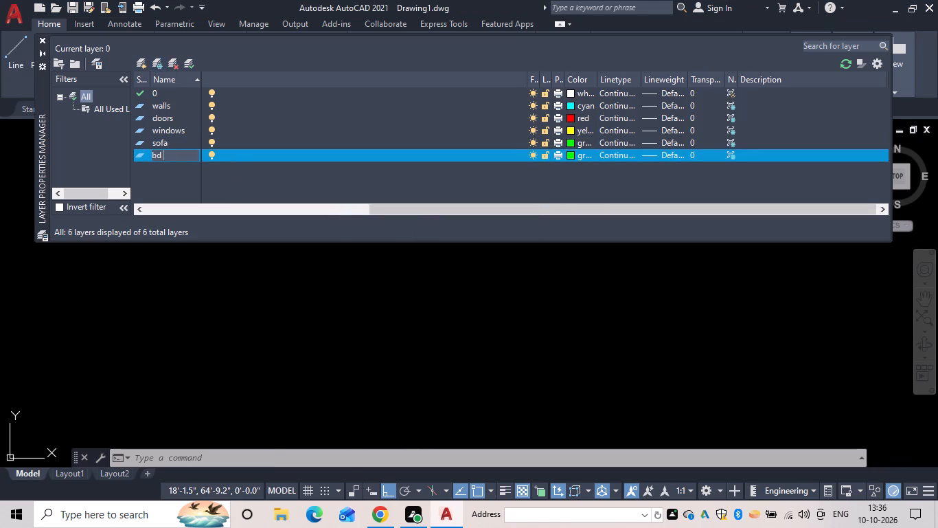
{"action": "key", "text": "BackSpace"}
{"action": "key", "text": "BackSpace"}
{"action": "type", "text": "ed"}
{"action": "key", "text": "space"}
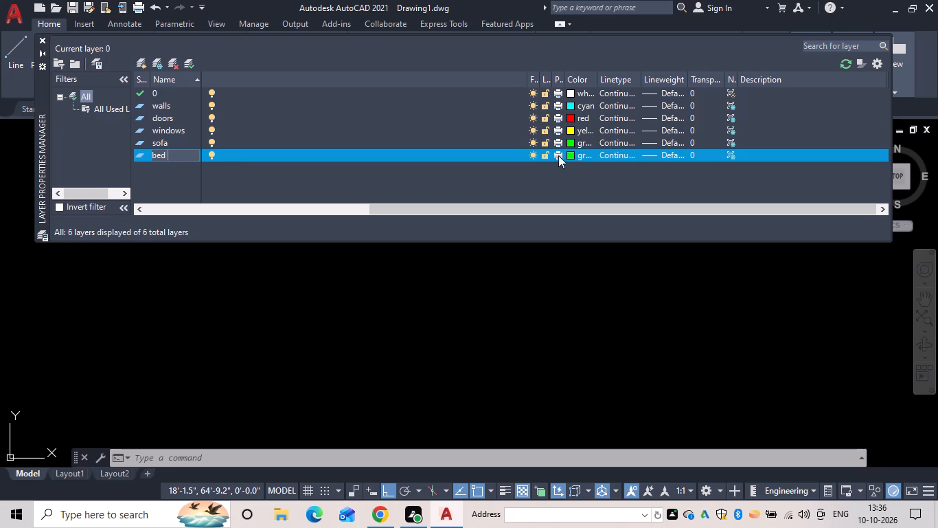
{"action": "left_click", "coordinate": [569, 155]}
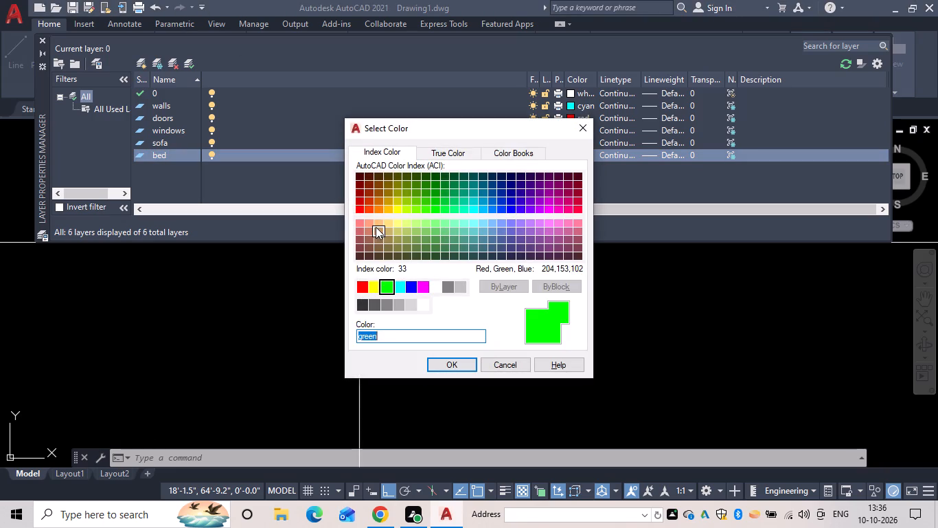
{"action": "left_click_drag", "start_coordinate": [376, 227], "coordinate": [409, 220]}
{"action": "left_click_drag", "start_coordinate": [417, 219], "coordinate": [468, 219]}
{"action": "left_click", "coordinate": [498, 219]}
{"action": "left_click_drag", "start_coordinate": [436, 207], "coordinate": [460, 207]}
{"action": "left_click_drag", "start_coordinate": [481, 207], "coordinate": [494, 207]}
{"action": "left_click", "coordinate": [521, 204]}
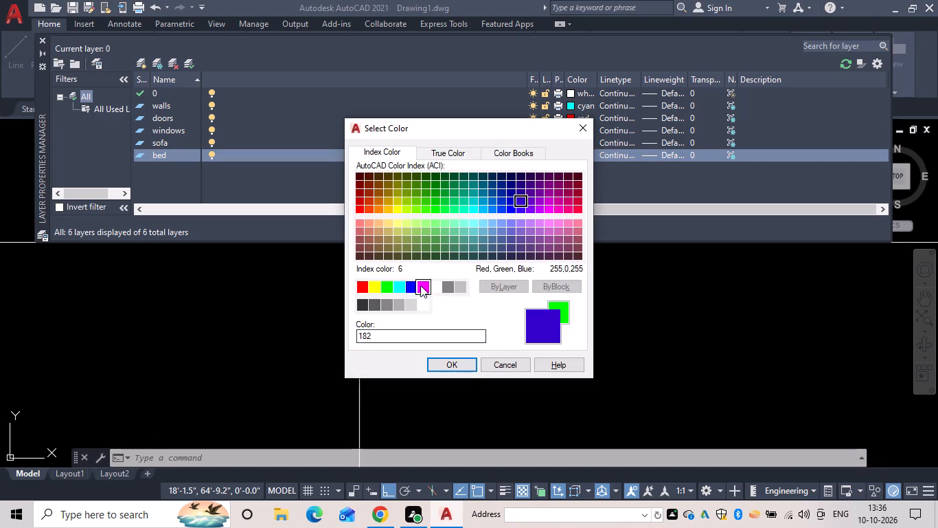
{"action": "left_click_drag", "start_coordinate": [409, 285], "coordinate": [412, 294]}
{"action": "left_click", "coordinate": [439, 364]}
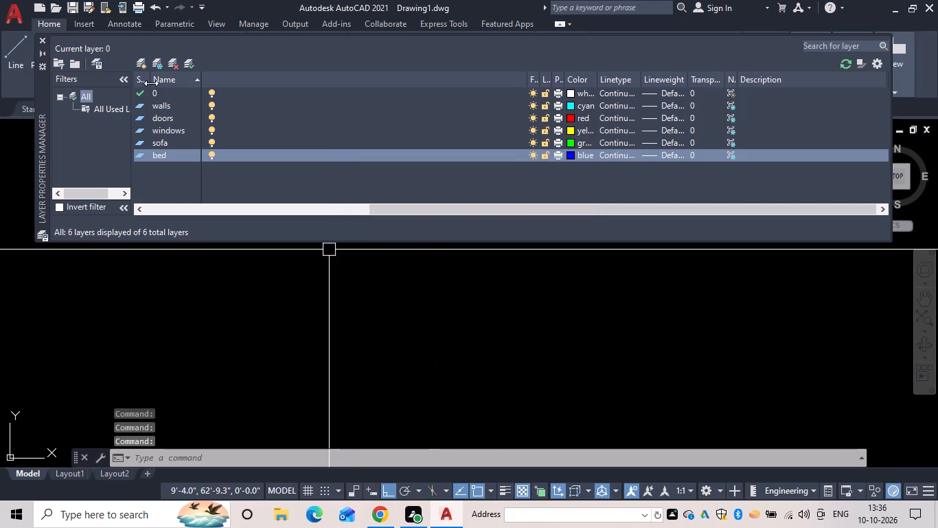
Create another layer frozen in all viewports, name it table and set its color to magenta.
{"action": "left_click", "coordinate": [160, 58]}
{"action": "key", "text": "BackSpace"}
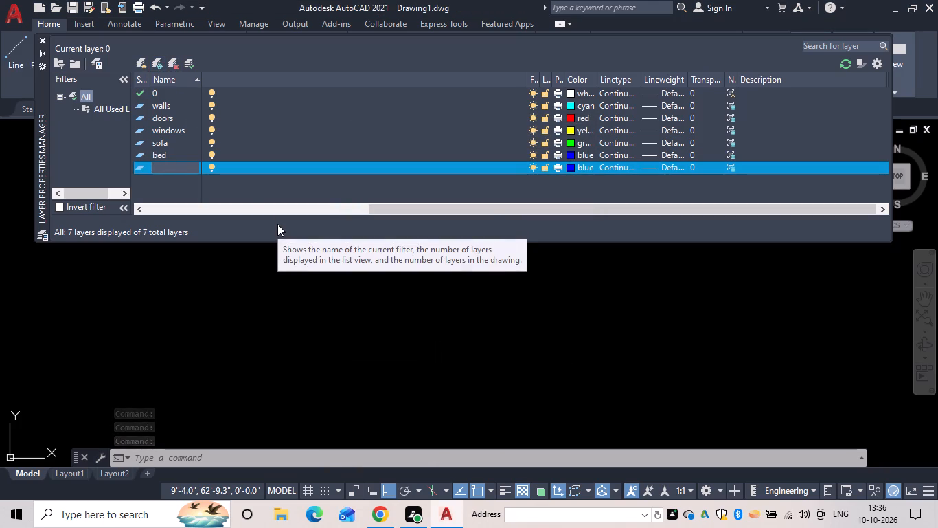
{"action": "type", "text": "table"}
{"action": "key", "text": "space"}
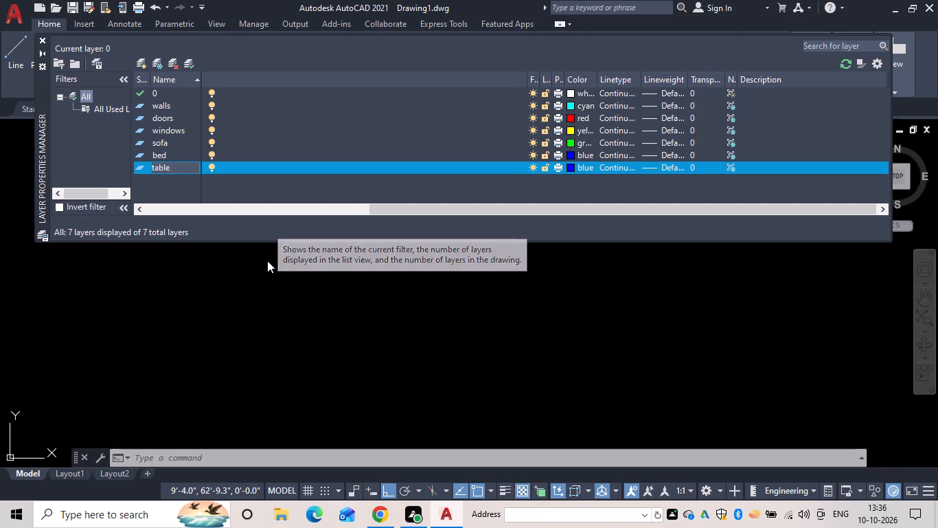
{"action": "left_click", "coordinate": [574, 164]}
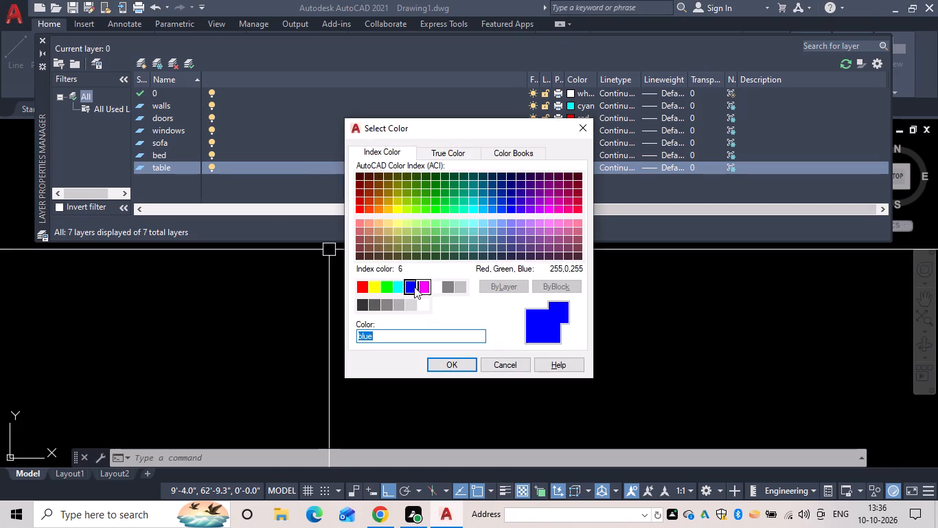
{"action": "left_click", "coordinate": [424, 285]}
{"action": "left_click", "coordinate": [443, 361]}
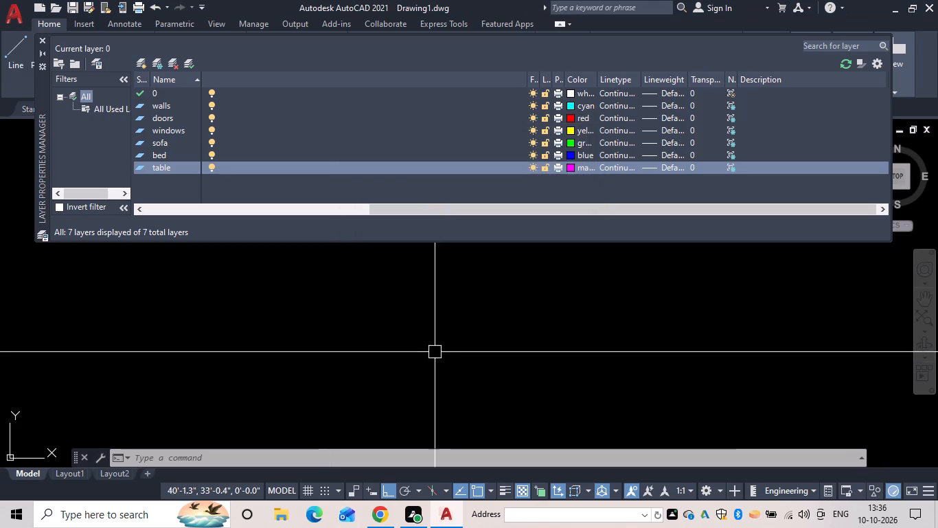
Create another layer frozen in all viewports, name it dli and set its color to index 20.
{"action": "left_click", "coordinate": [159, 62]}
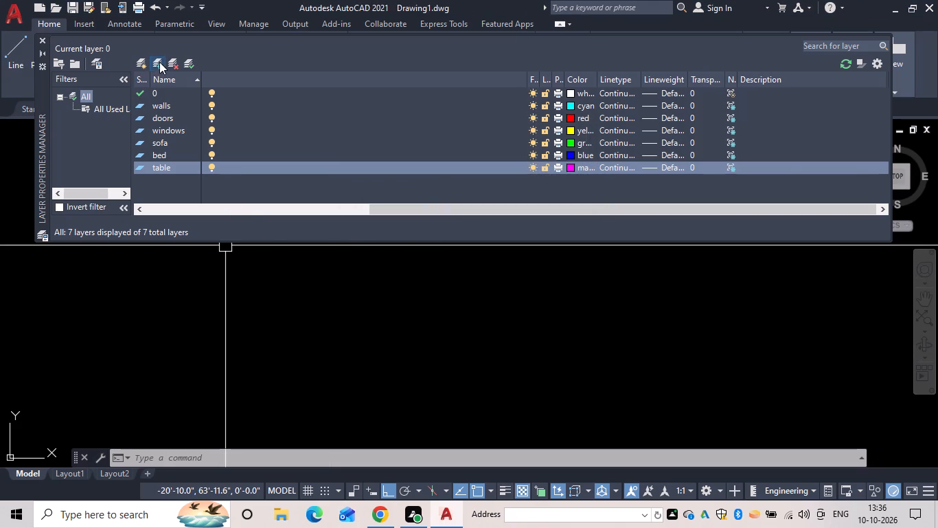
{"action": "key", "text": "BackSpace"}
{"action": "type", "text": "dli"}
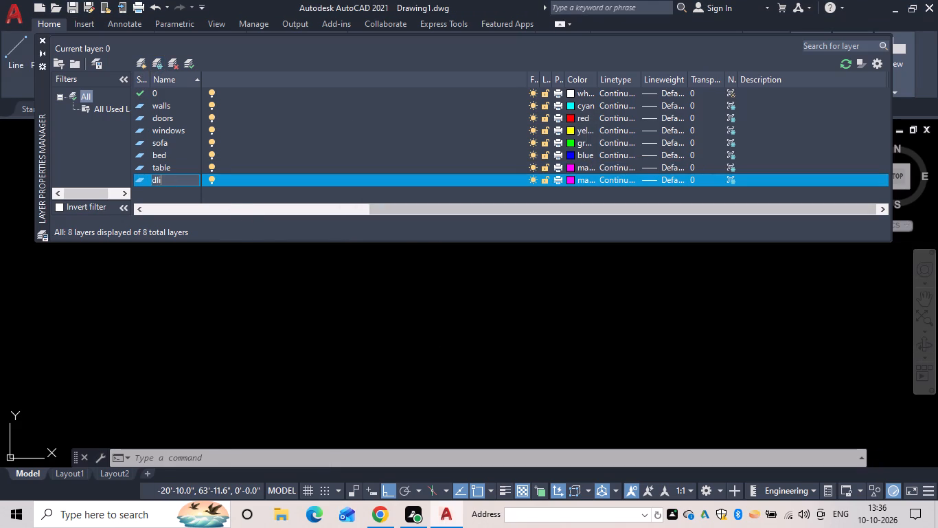
{"action": "left_click", "coordinate": [570, 182]}
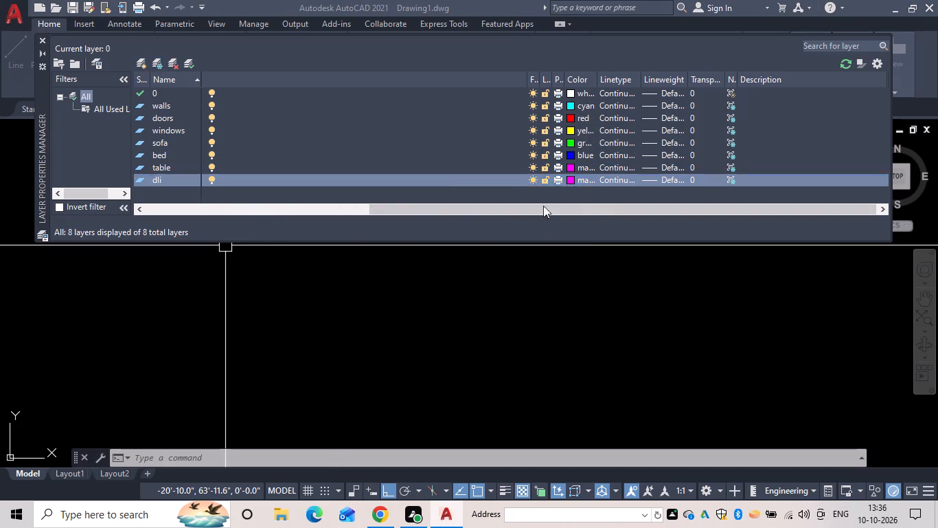
{"action": "left_click", "coordinate": [375, 210]}
{"action": "left_click", "coordinate": [368, 210]}
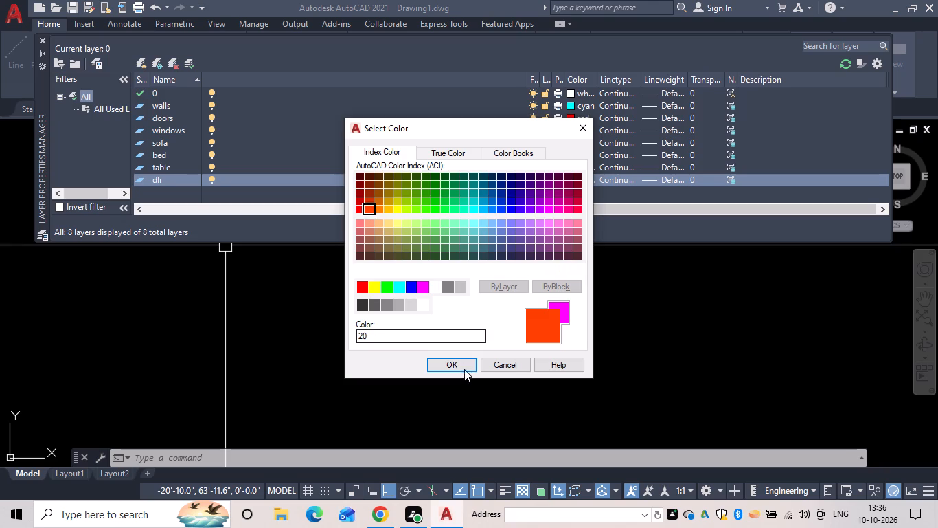
{"action": "left_click", "coordinate": [466, 361]}
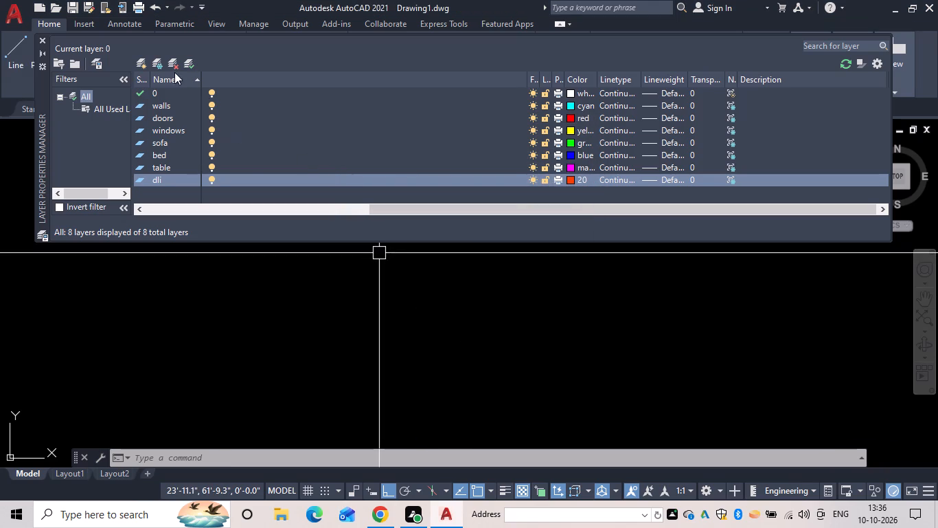
Create another layer frozen in all viewports, name it text and set its color to index 104.
{"action": "left_click", "coordinate": [154, 62]}
{"action": "key", "text": "BackSpace"}
{"action": "type", "text": "text"}
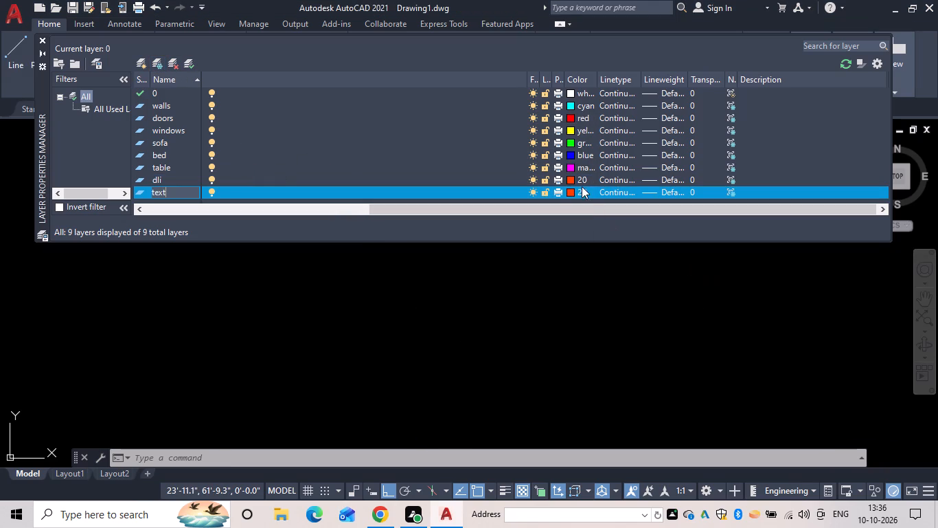
{"action": "left_click", "coordinate": [567, 188]}
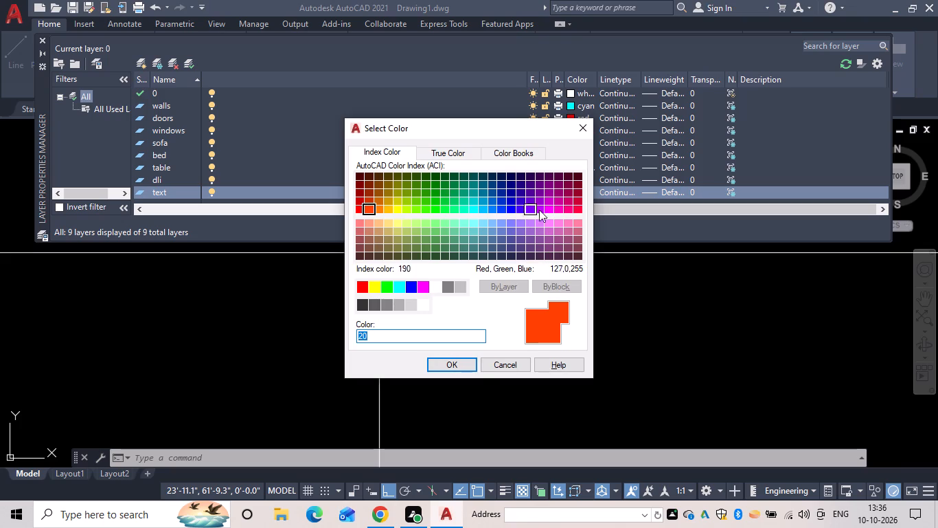
{"action": "left_click", "coordinate": [532, 210]}
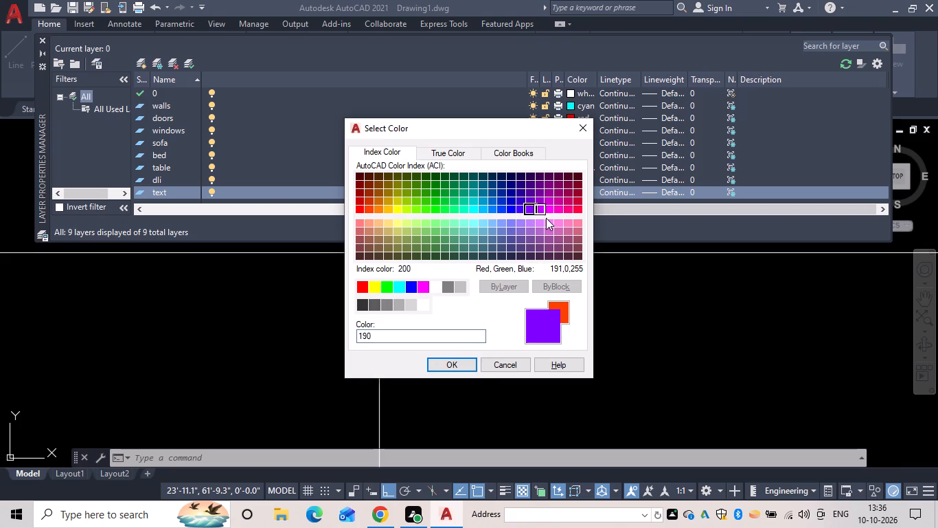
{"action": "left_click_drag", "start_coordinate": [450, 363], "coordinate": [549, 200]}
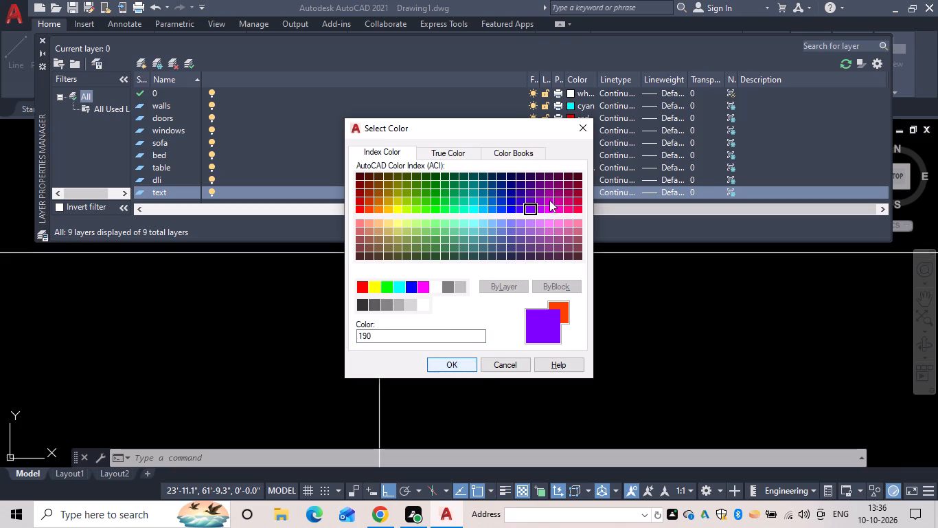
{"action": "left_click_drag", "start_coordinate": [549, 200], "coordinate": [548, 198]}
{"action": "left_click", "coordinate": [478, 212]}
{"action": "left_click", "coordinate": [453, 210]}
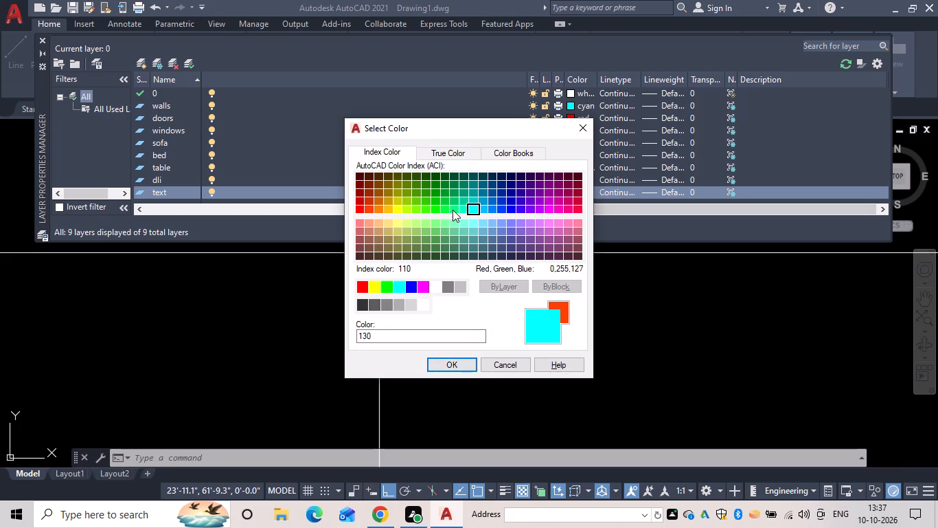
{"action": "left_click", "coordinate": [446, 190]}
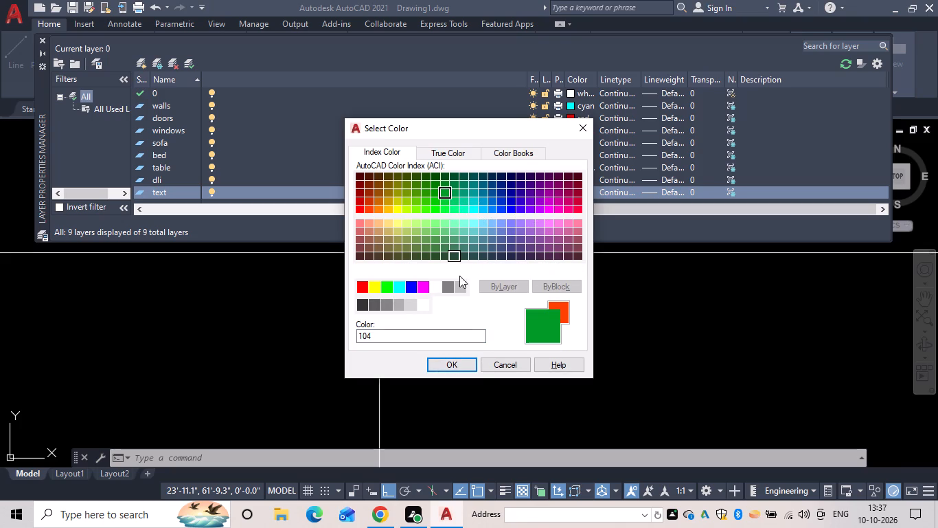
{"action": "left_click", "coordinate": [459, 360]}
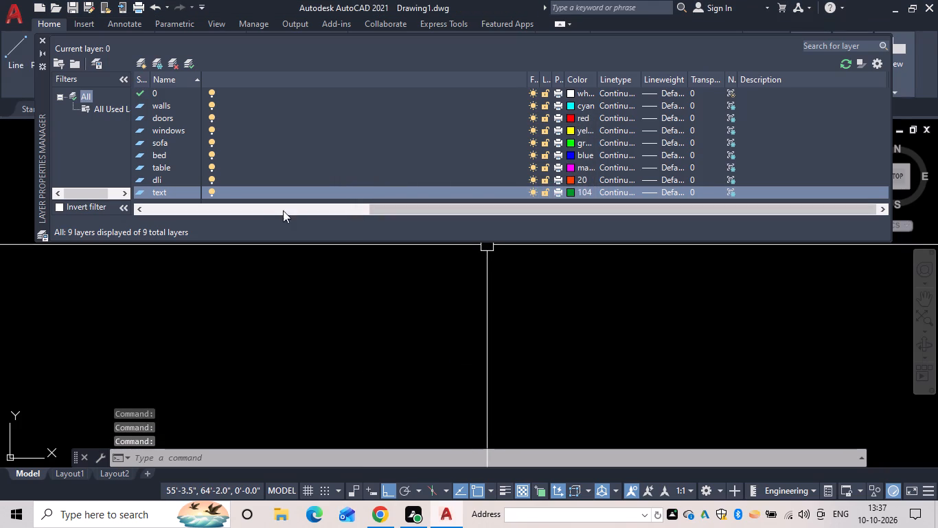
Make the walls layer current and close the layer manager.
{"action": "left_click", "coordinate": [183, 107]}
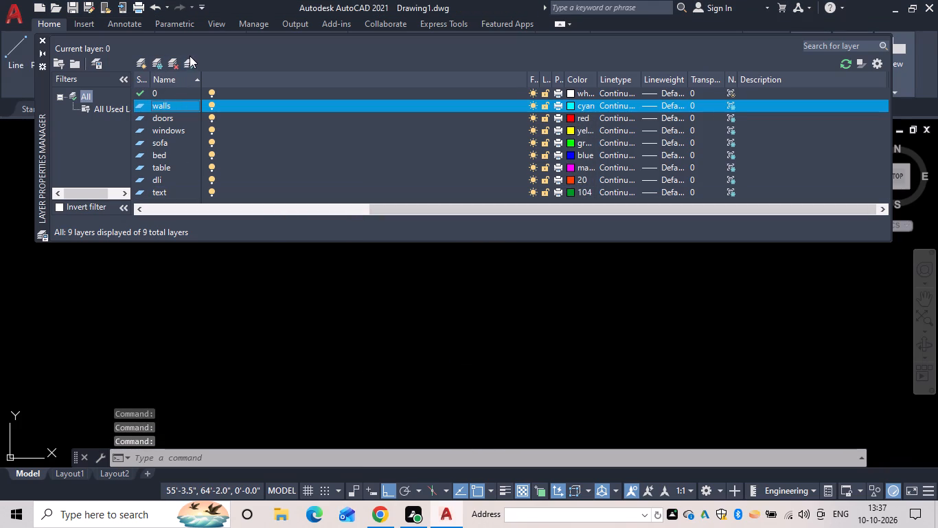
{"action": "left_click", "coordinate": [190, 56]}
{"action": "left_click", "coordinate": [192, 60]}
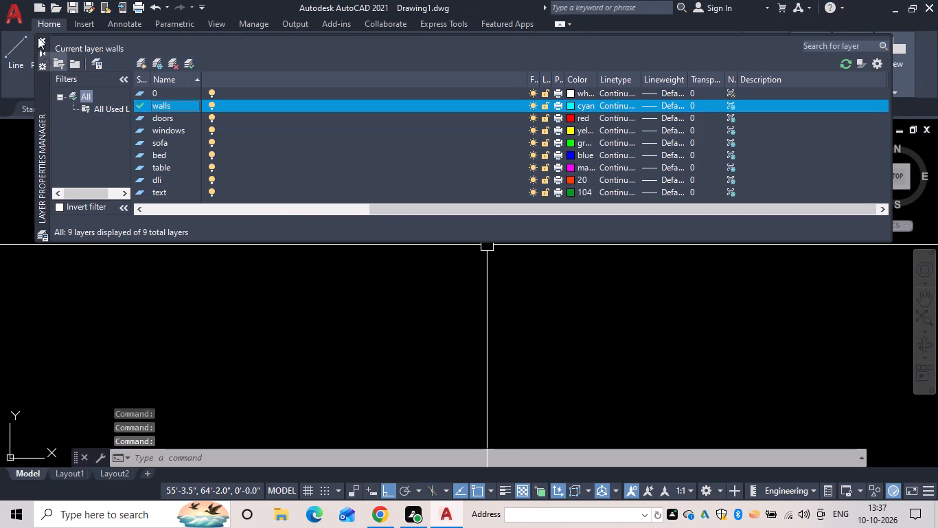
{"action": "left_click", "coordinate": [38, 37]}
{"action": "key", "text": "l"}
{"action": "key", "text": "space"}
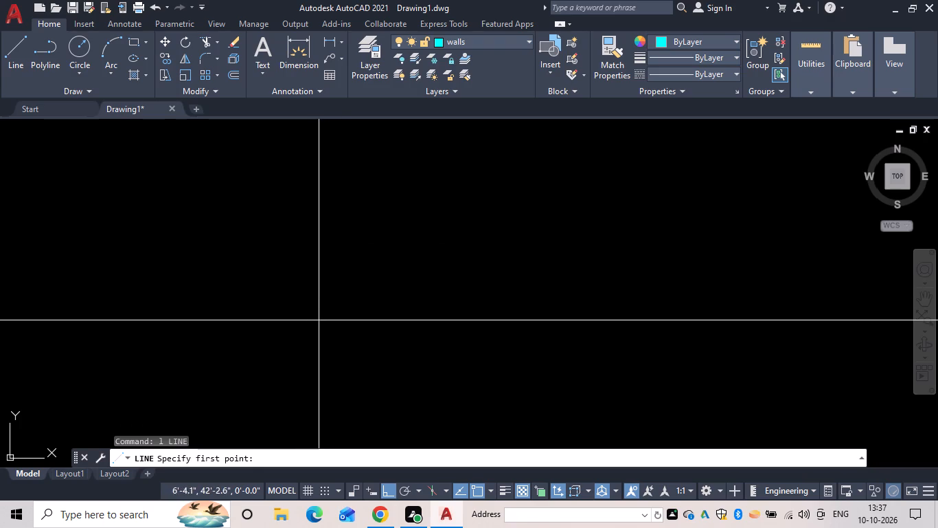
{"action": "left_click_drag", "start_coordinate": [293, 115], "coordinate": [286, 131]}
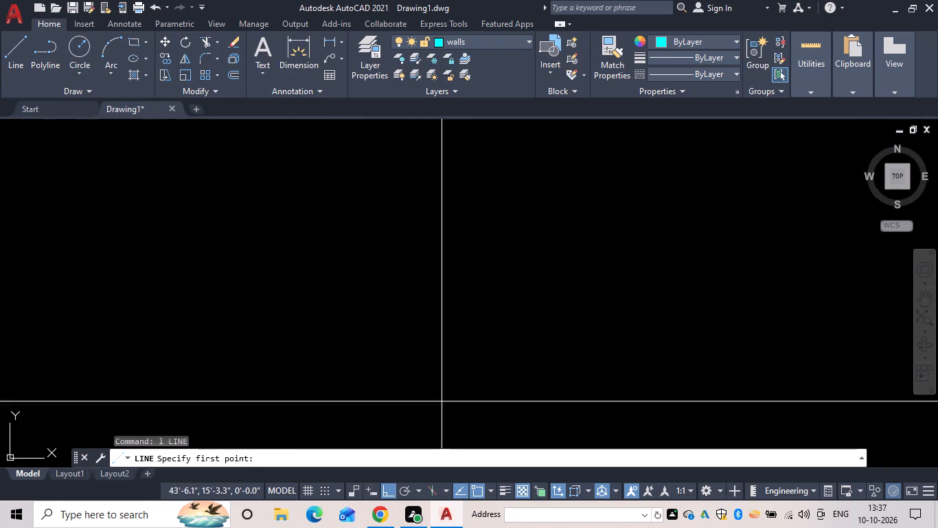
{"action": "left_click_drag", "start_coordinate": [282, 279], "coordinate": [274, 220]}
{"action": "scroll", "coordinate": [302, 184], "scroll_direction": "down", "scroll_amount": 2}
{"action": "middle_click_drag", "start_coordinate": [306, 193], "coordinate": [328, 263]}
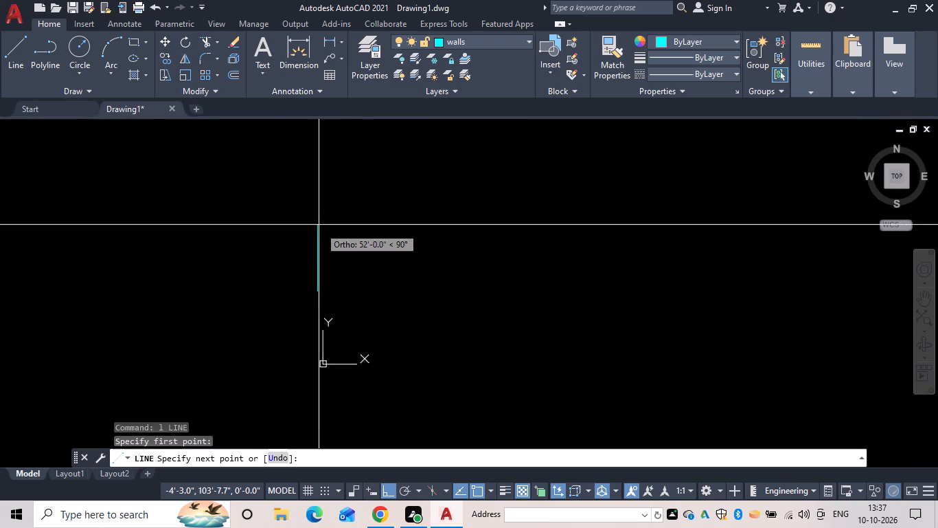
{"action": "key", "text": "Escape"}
Turn off the UCS icon display with the UCSICON command.
{"action": "key", "text": "u"}
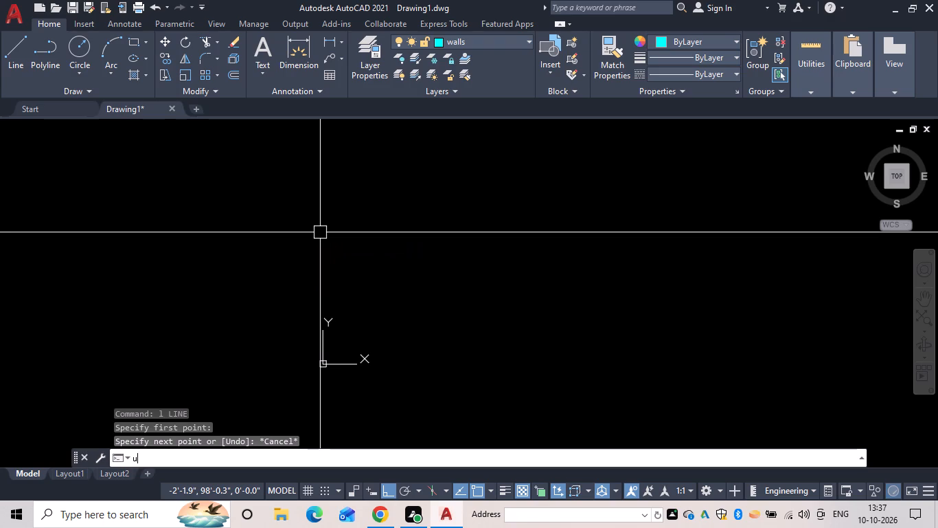
{"action": "key", "text": "c"}
{"action": "left_click", "coordinate": [150, 404]}
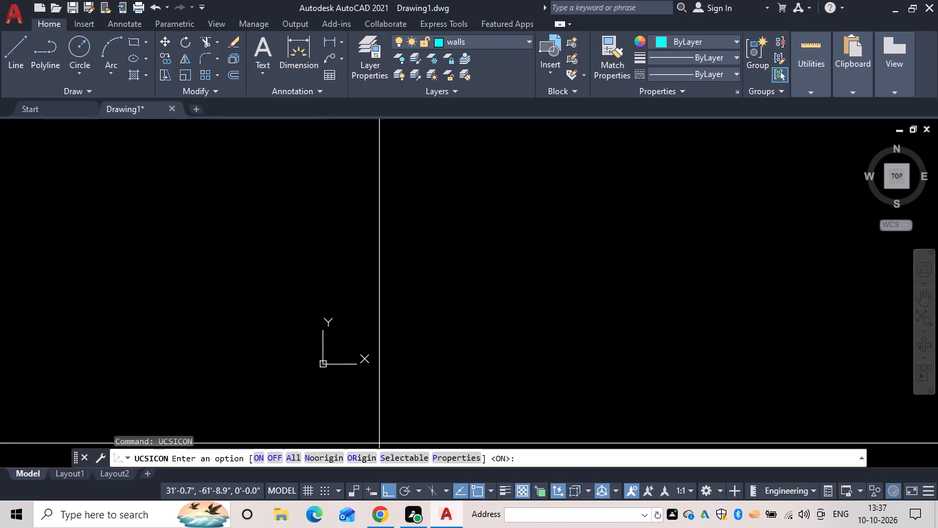
{"action": "type", "text": "of"}
{"action": "key", "text": "space"}
{"action": "type", "text": "of"}
{"action": "key", "text": "space"}
{"action": "key", "text": "Escape"}
Draw two connected outer wall lines, one vertical going up and one horizontal running right from its upper end.
{"action": "type", "text": "l"}
{"action": "key", "text": "space"}
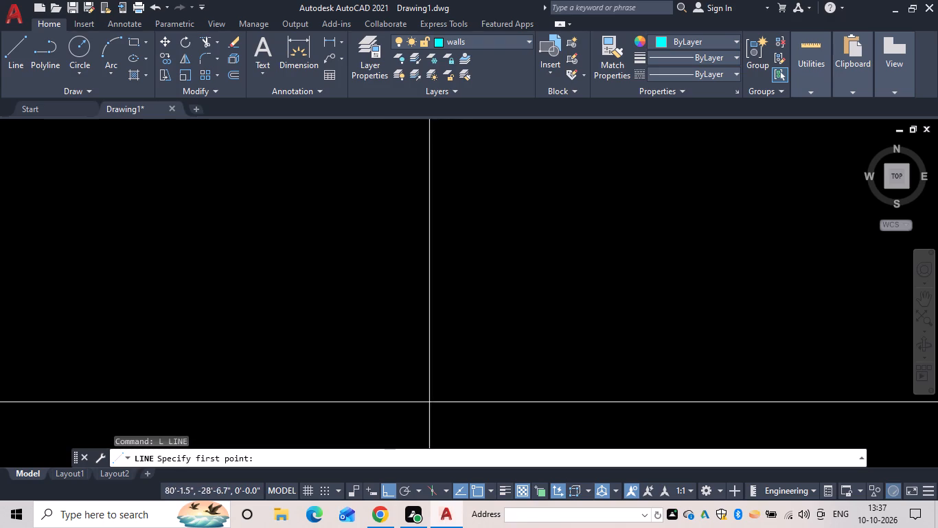
{"action": "left_click_drag", "start_coordinate": [289, 353], "coordinate": [300, 296]}
{"action": "middle_click_drag", "start_coordinate": [295, 173], "coordinate": [293, 303]}
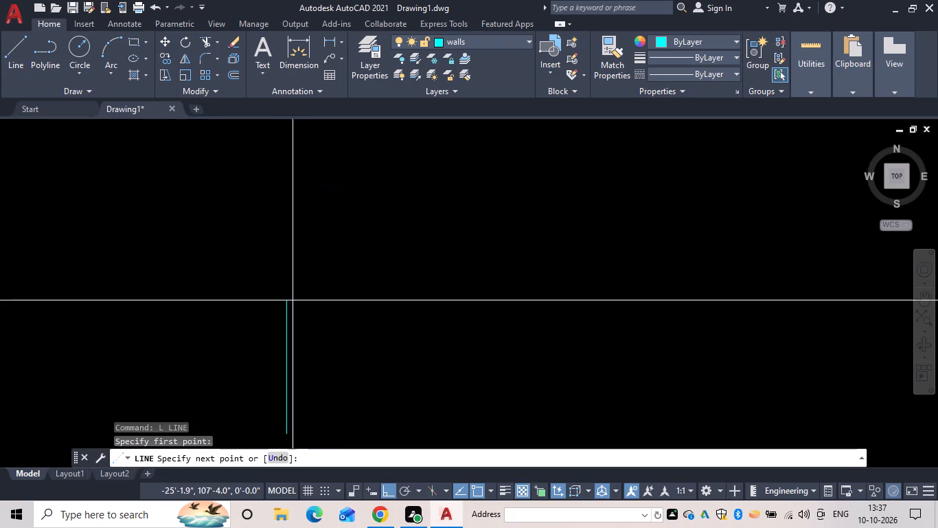
{"action": "left_click", "coordinate": [282, 171]}
{"action": "left_click", "coordinate": [552, 164]}
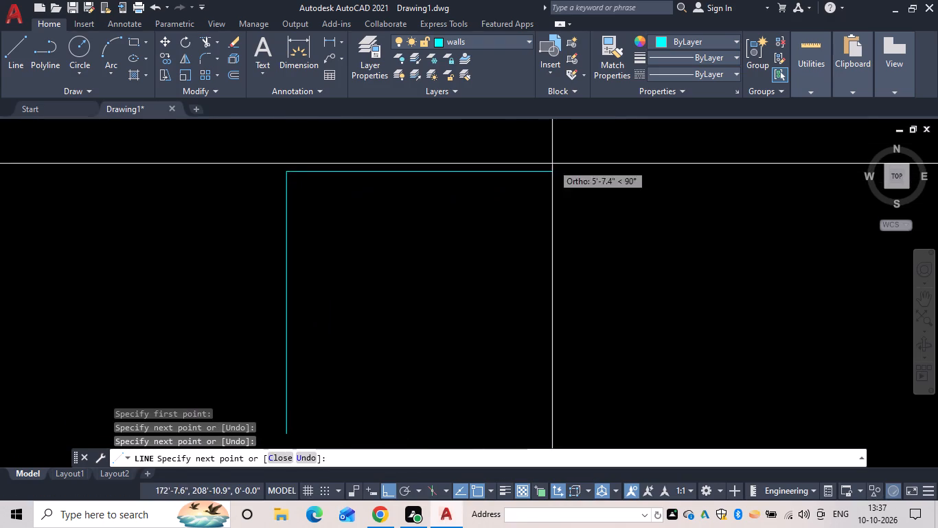
{"action": "key", "text": "Escape"}
Offset both the vertical and the horizontal wall line 9" inward to form the wall thickness.
{"action": "type", "text": "of"}
{"action": "key", "text": "space"}
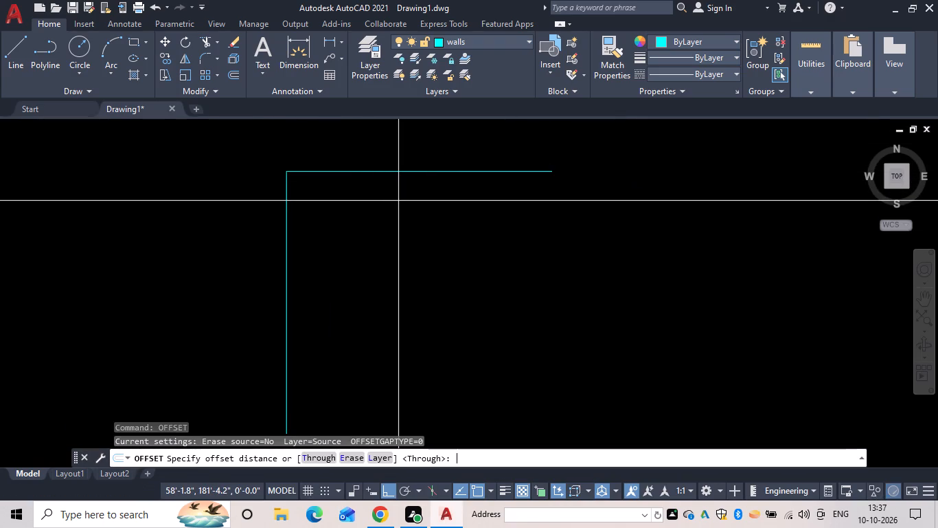
{"action": "key", "text": "9"}
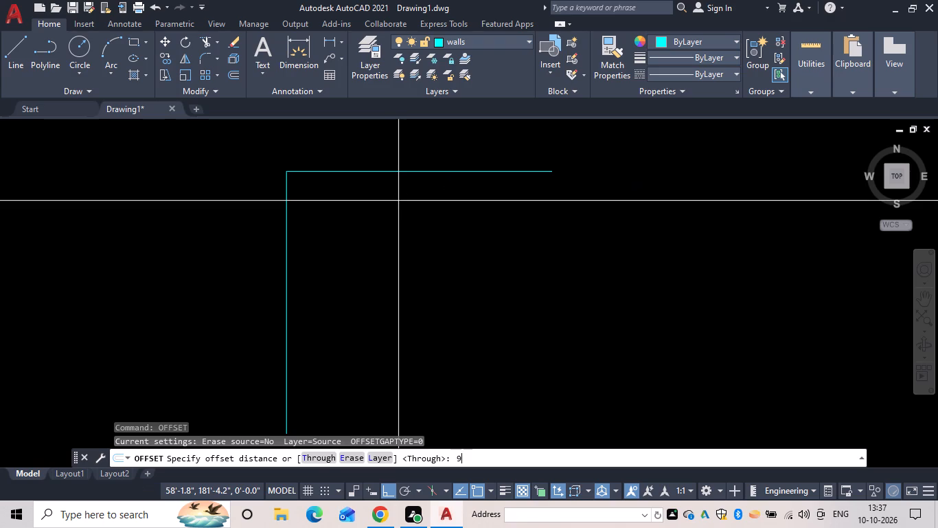
{"action": "key", "text": "space"}
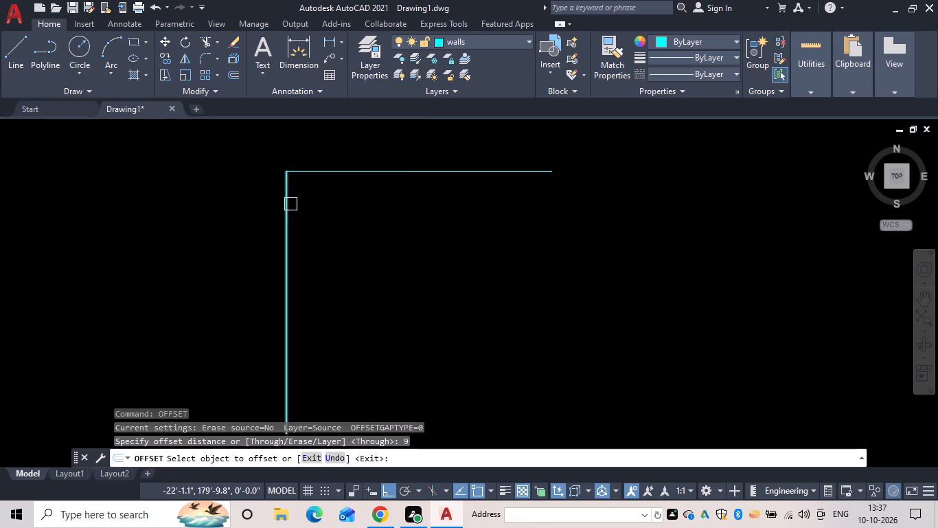
{"action": "left_click_drag", "start_coordinate": [288, 206], "coordinate": [304, 216]}
{"action": "left_click", "coordinate": [363, 232]}
{"action": "scroll", "coordinate": [298, 175], "scroll_direction": "up", "scroll_amount": 7}
{"action": "left_click_drag", "start_coordinate": [282, 168], "coordinate": [281, 206]}
{"action": "left_click_drag", "start_coordinate": [291, 271], "coordinate": [297, 272]}
{"action": "scroll", "coordinate": [302, 269], "scroll_direction": "down", "scroll_amount": 2}
{"action": "middle_click_drag", "start_coordinate": [302, 268], "coordinate": [417, 216]}
{"action": "key", "text": "Escape"}
Trim the overlapping ends of the two inner wall lines at the upper-left wall corner.
{"action": "type", "text": "tr"}
{"action": "key", "text": "space"}
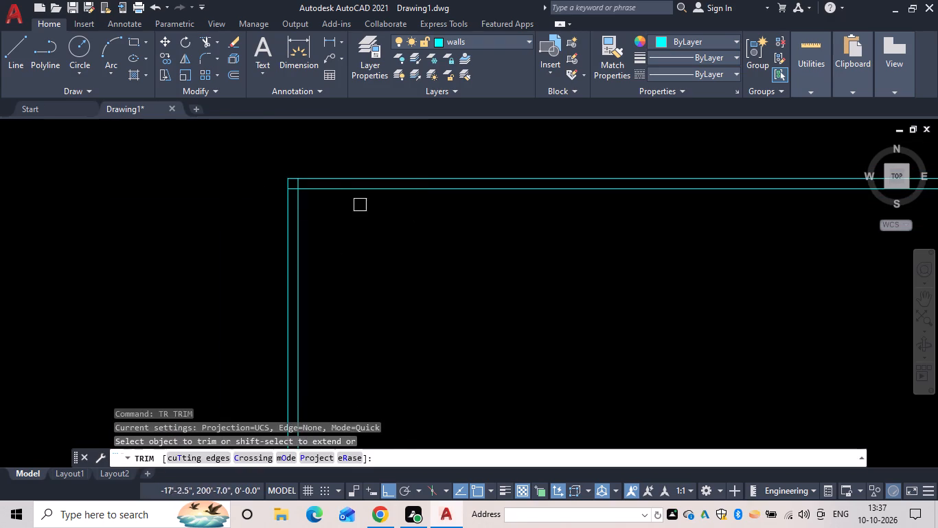
{"action": "scroll", "coordinate": [303, 184], "scroll_direction": "up", "scroll_amount": 5}
{"action": "left_click_drag", "start_coordinate": [299, 177], "coordinate": [198, 293]}
{"action": "key", "text": "Escape"}
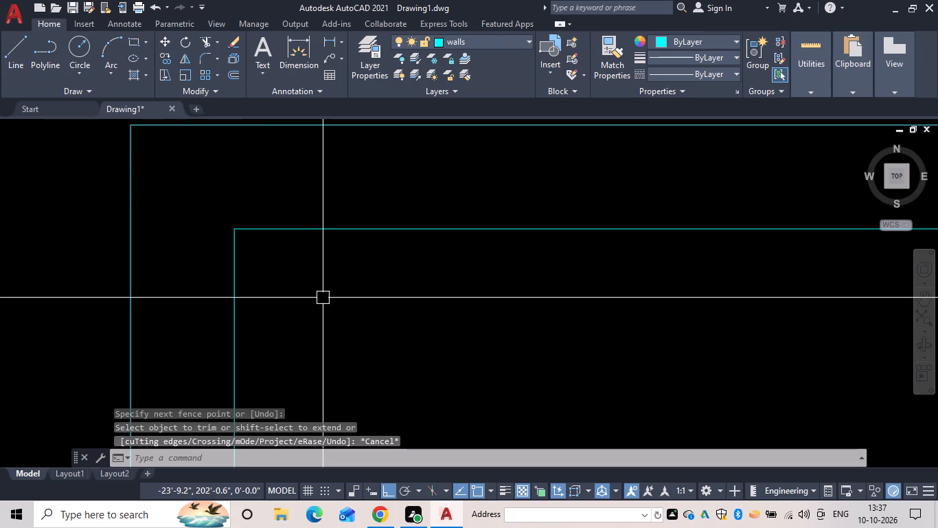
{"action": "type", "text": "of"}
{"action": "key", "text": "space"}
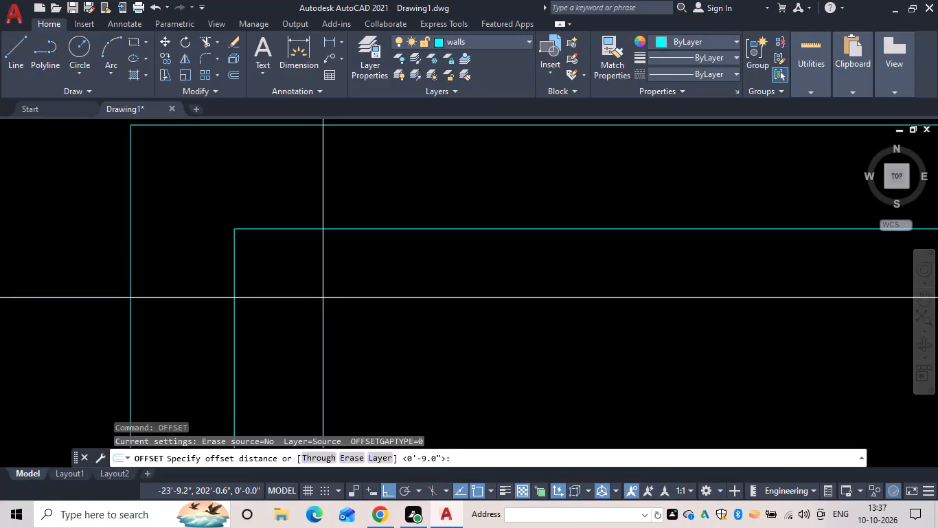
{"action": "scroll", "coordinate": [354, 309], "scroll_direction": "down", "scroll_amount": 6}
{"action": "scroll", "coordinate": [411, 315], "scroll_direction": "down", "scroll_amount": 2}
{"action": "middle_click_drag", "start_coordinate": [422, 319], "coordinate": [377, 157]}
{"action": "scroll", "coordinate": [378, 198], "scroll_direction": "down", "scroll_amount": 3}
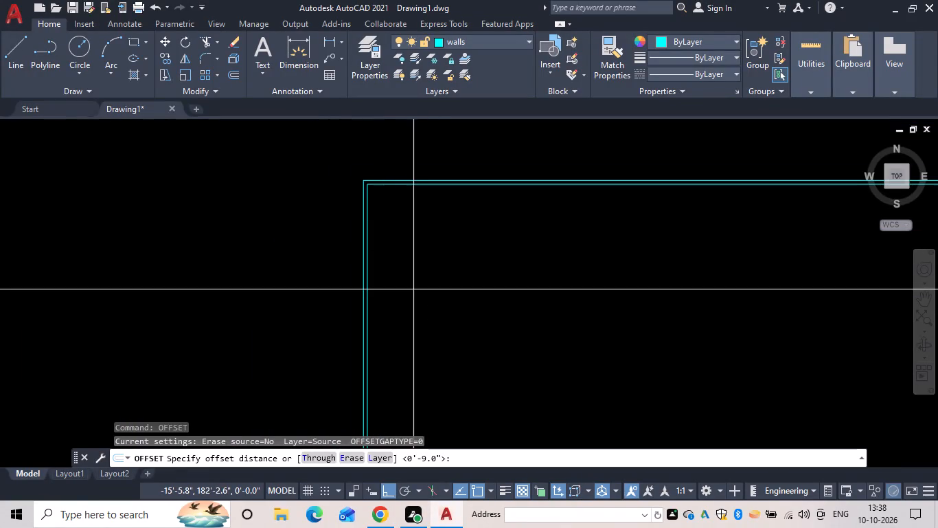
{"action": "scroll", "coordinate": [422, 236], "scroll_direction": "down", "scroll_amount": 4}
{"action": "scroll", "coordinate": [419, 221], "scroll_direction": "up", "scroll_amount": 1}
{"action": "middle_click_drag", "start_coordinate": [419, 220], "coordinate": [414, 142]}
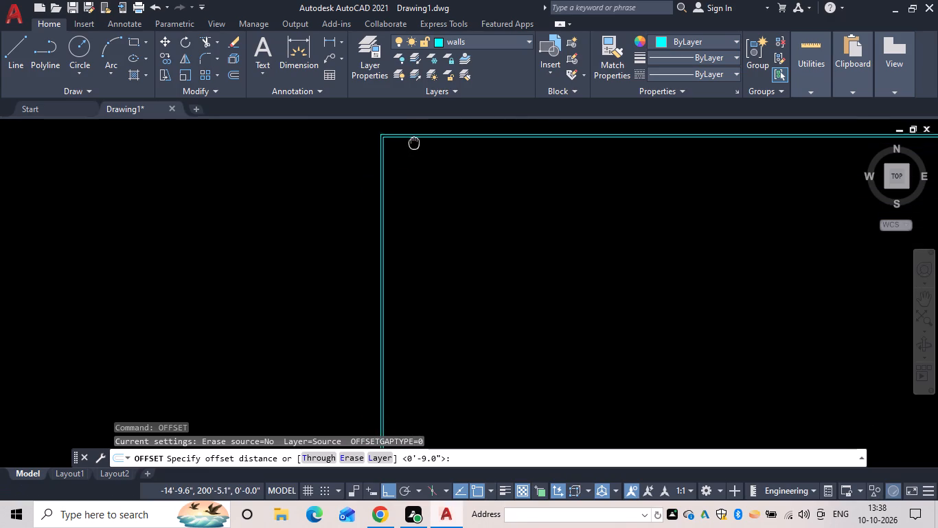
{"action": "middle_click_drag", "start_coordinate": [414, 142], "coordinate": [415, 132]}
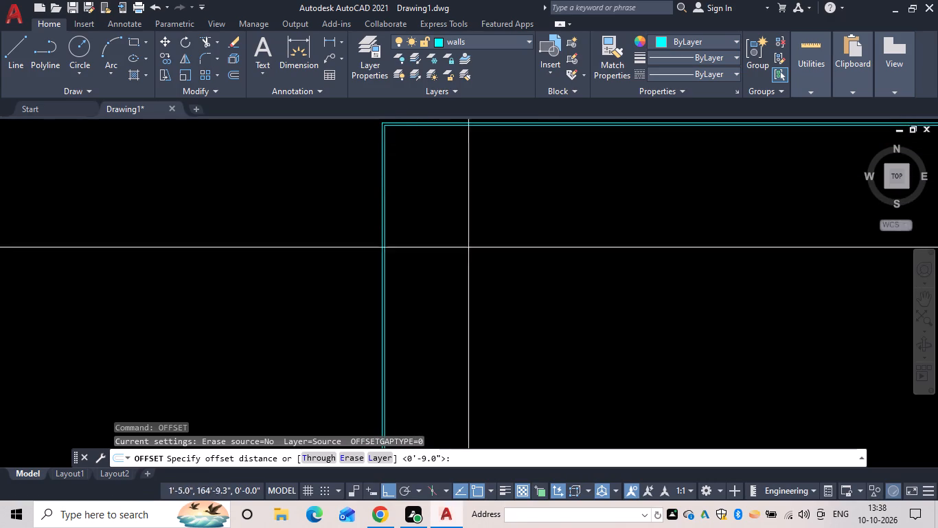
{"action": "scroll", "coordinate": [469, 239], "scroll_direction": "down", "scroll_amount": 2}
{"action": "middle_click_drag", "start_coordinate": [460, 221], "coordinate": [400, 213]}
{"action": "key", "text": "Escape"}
Erase all four wall lines forming the upper-left wall corner.
{"action": "left_click_drag", "start_coordinate": [562, 376], "coordinate": [469, 313]}
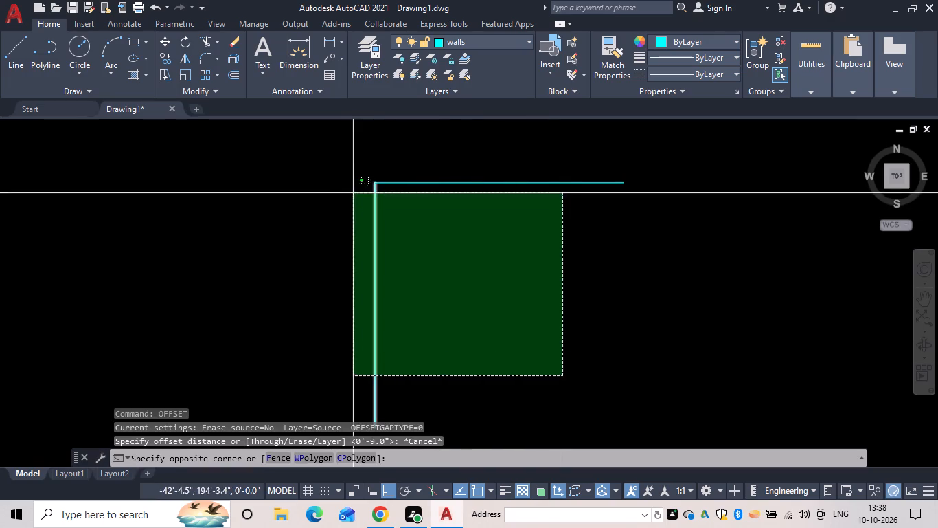
{"action": "left_click", "coordinate": [348, 167]}
{"action": "key", "text": "w"}
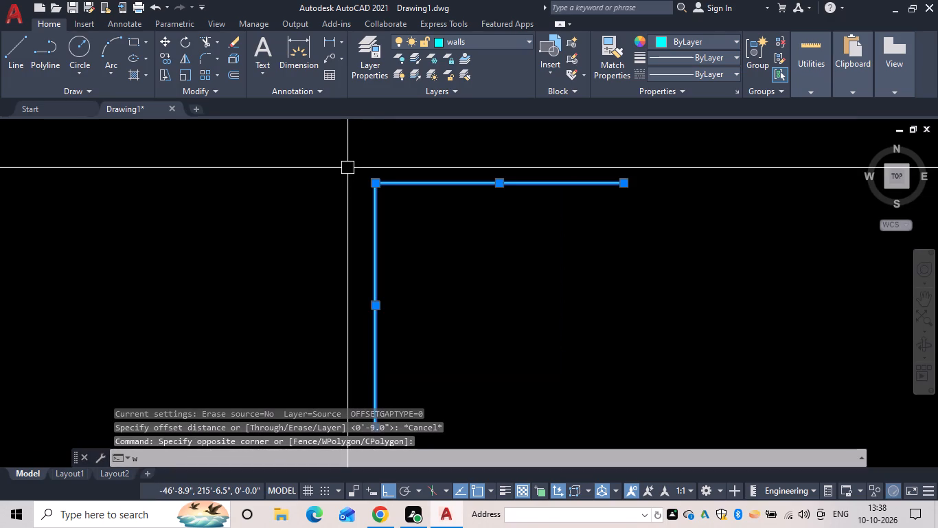
{"action": "key", "text": "Escape"}
{"action": "left_click_drag", "start_coordinate": [400, 264], "coordinate": [363, 192]}
{"action": "left_click", "coordinate": [357, 183]}
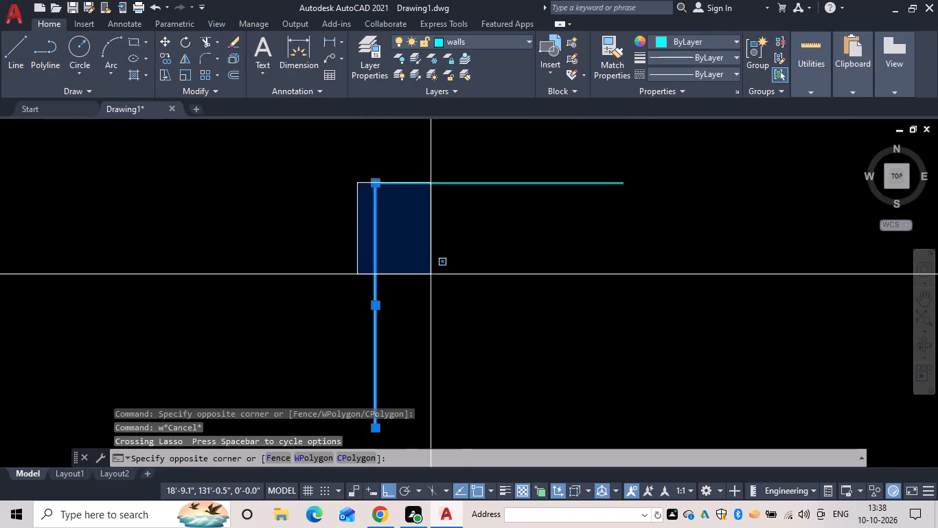
{"action": "left_click_drag", "start_coordinate": [431, 274], "coordinate": [383, 202]}
{"action": "left_click_drag", "start_coordinate": [366, 171], "coordinate": [365, 177]}
{"action": "left_click_drag", "start_coordinate": [448, 234], "coordinate": [437, 226]}
{"action": "left_click_drag", "start_coordinate": [431, 219], "coordinate": [402, 164]}
{"action": "left_click", "coordinate": [399, 160]}
{"action": "key", "text": "e"}
{"action": "key", "text": "space"}
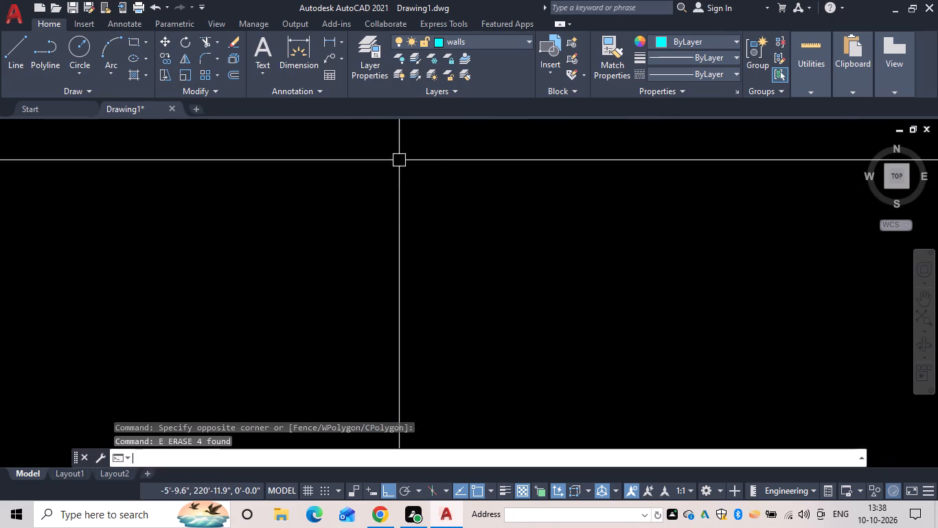
{"action": "key", "text": "Escape"}
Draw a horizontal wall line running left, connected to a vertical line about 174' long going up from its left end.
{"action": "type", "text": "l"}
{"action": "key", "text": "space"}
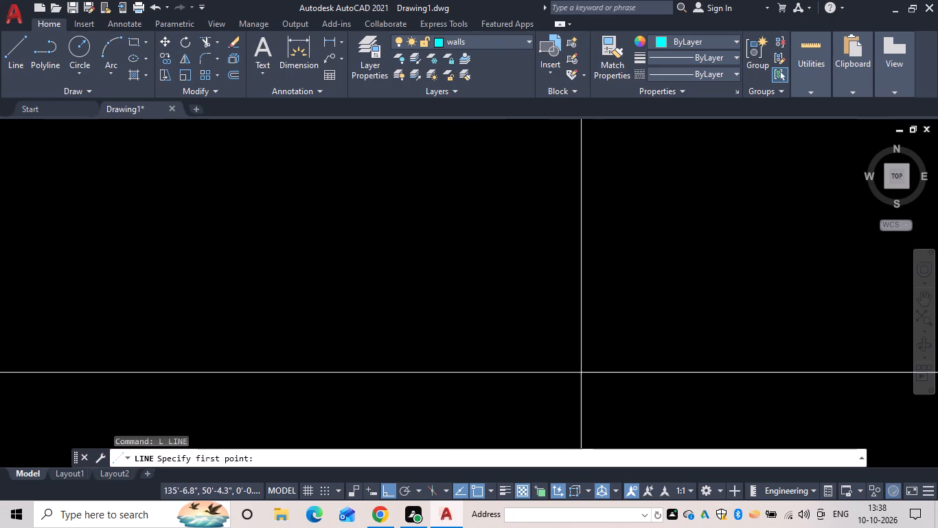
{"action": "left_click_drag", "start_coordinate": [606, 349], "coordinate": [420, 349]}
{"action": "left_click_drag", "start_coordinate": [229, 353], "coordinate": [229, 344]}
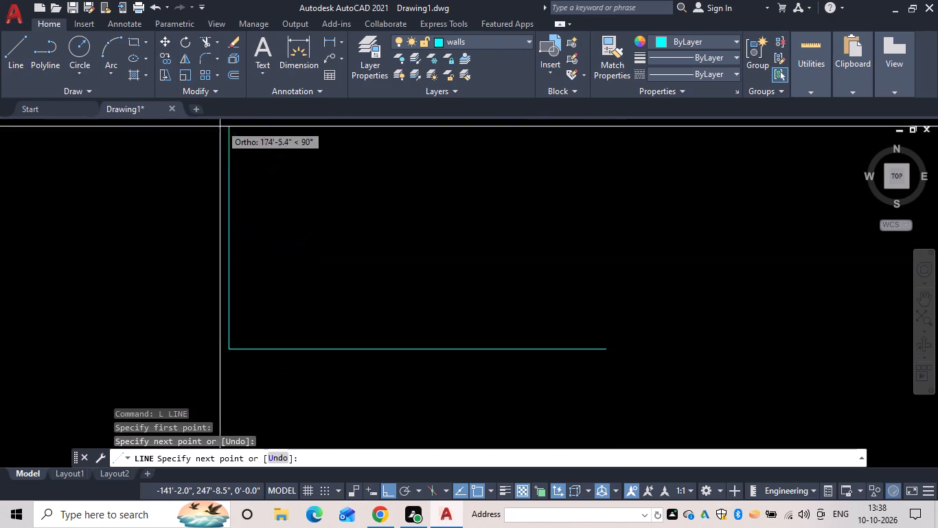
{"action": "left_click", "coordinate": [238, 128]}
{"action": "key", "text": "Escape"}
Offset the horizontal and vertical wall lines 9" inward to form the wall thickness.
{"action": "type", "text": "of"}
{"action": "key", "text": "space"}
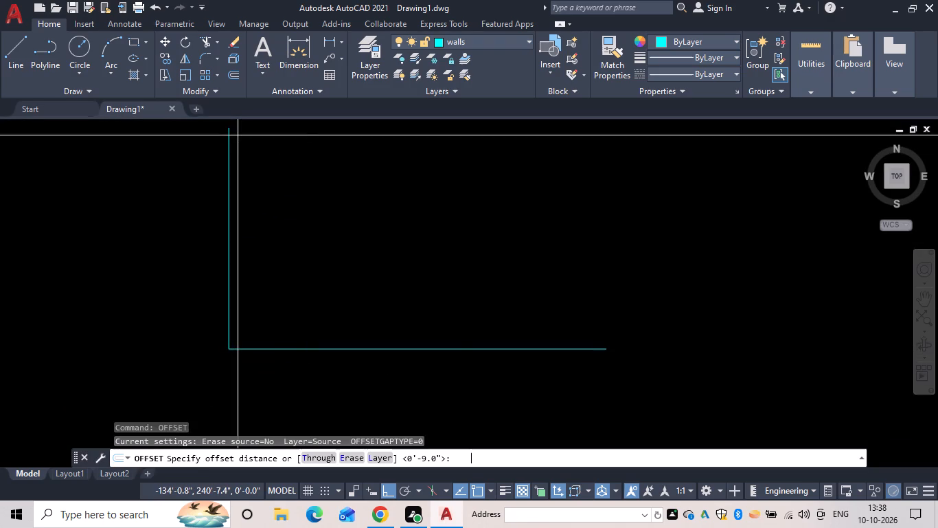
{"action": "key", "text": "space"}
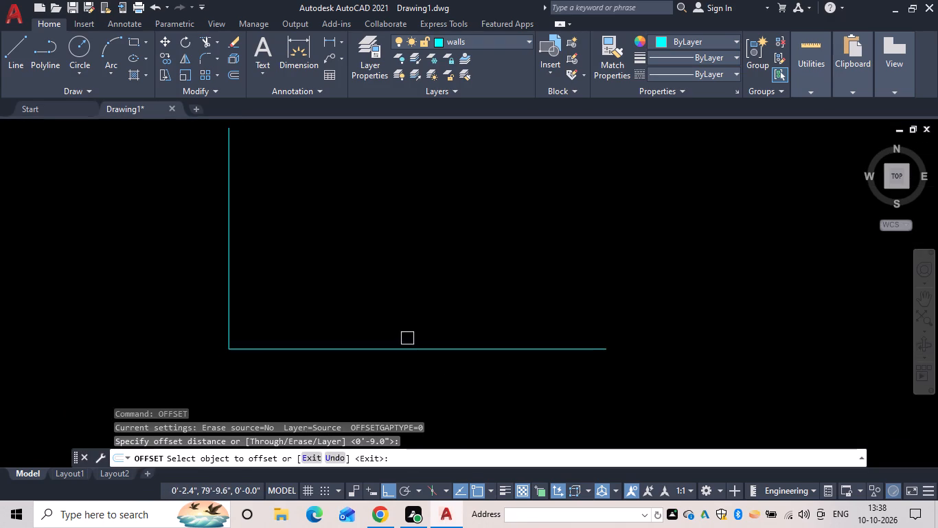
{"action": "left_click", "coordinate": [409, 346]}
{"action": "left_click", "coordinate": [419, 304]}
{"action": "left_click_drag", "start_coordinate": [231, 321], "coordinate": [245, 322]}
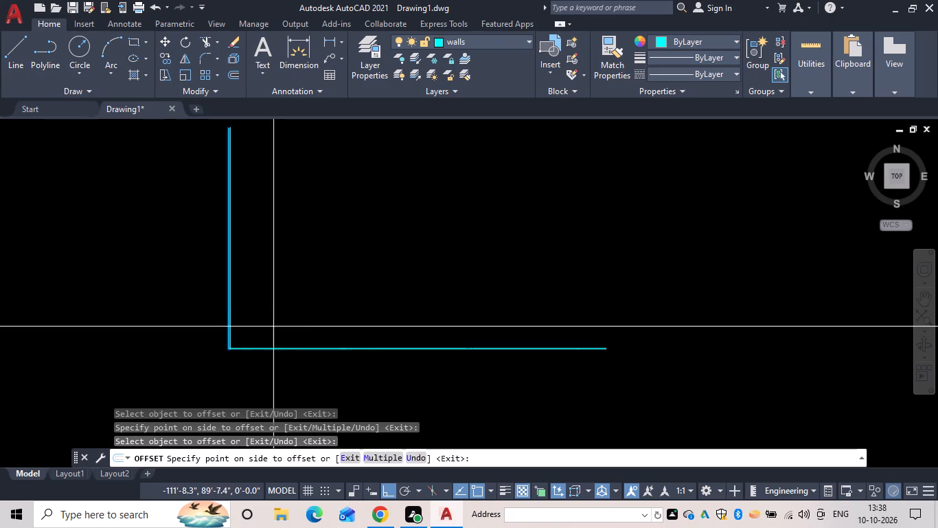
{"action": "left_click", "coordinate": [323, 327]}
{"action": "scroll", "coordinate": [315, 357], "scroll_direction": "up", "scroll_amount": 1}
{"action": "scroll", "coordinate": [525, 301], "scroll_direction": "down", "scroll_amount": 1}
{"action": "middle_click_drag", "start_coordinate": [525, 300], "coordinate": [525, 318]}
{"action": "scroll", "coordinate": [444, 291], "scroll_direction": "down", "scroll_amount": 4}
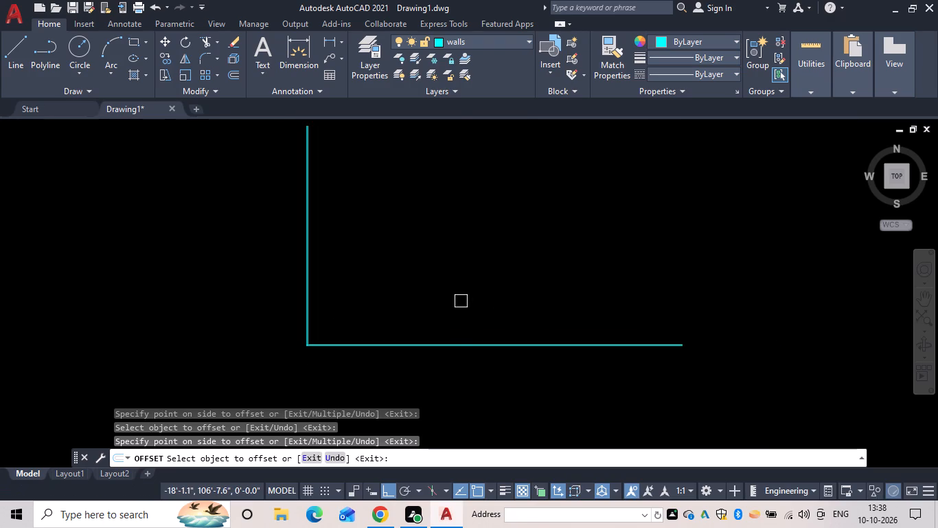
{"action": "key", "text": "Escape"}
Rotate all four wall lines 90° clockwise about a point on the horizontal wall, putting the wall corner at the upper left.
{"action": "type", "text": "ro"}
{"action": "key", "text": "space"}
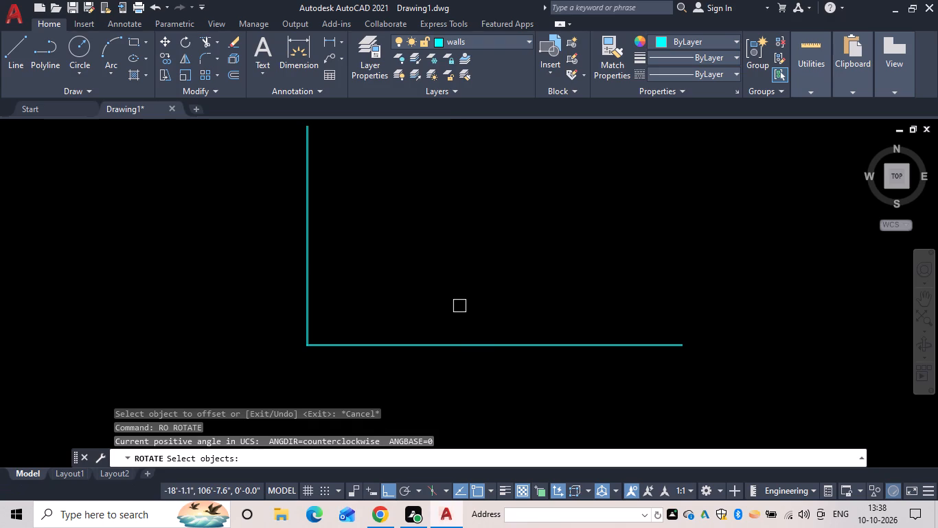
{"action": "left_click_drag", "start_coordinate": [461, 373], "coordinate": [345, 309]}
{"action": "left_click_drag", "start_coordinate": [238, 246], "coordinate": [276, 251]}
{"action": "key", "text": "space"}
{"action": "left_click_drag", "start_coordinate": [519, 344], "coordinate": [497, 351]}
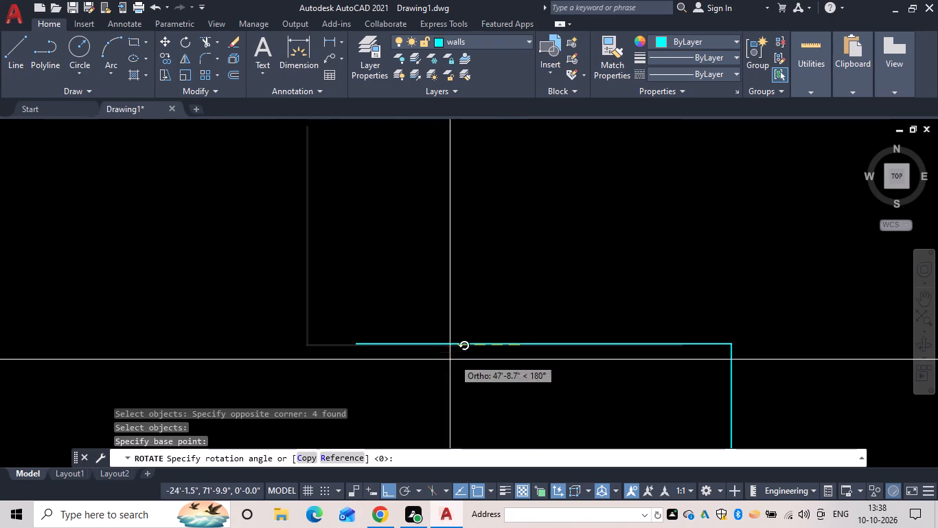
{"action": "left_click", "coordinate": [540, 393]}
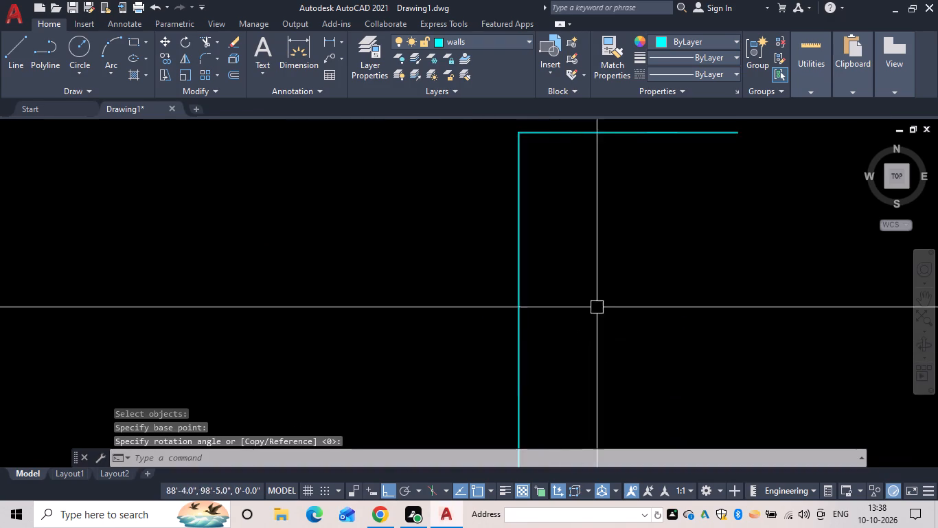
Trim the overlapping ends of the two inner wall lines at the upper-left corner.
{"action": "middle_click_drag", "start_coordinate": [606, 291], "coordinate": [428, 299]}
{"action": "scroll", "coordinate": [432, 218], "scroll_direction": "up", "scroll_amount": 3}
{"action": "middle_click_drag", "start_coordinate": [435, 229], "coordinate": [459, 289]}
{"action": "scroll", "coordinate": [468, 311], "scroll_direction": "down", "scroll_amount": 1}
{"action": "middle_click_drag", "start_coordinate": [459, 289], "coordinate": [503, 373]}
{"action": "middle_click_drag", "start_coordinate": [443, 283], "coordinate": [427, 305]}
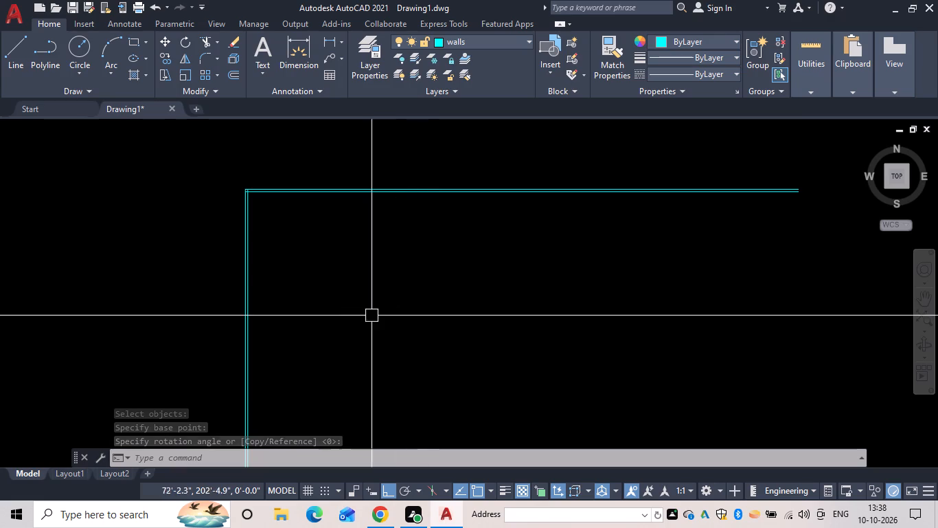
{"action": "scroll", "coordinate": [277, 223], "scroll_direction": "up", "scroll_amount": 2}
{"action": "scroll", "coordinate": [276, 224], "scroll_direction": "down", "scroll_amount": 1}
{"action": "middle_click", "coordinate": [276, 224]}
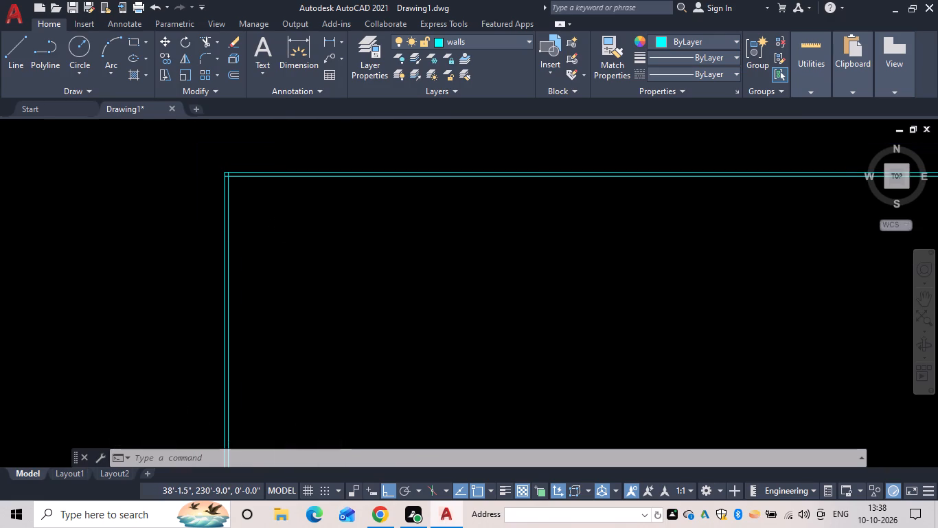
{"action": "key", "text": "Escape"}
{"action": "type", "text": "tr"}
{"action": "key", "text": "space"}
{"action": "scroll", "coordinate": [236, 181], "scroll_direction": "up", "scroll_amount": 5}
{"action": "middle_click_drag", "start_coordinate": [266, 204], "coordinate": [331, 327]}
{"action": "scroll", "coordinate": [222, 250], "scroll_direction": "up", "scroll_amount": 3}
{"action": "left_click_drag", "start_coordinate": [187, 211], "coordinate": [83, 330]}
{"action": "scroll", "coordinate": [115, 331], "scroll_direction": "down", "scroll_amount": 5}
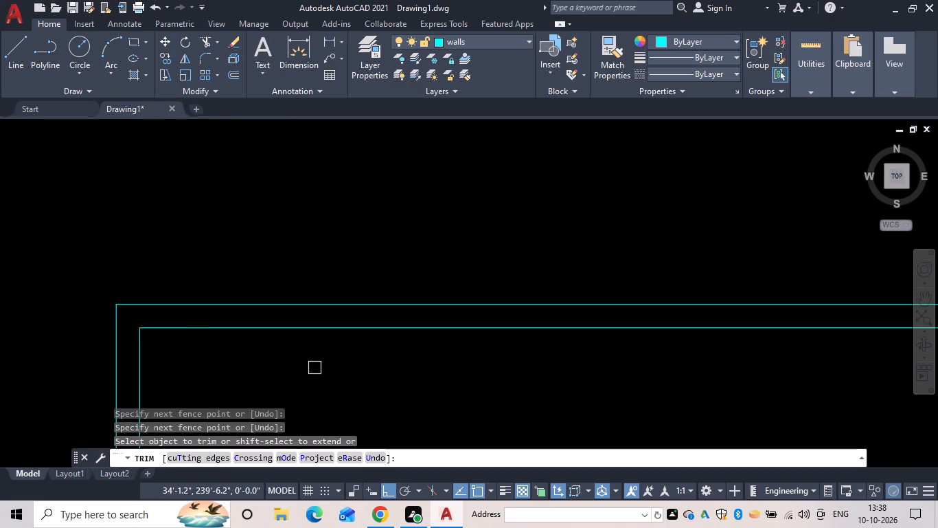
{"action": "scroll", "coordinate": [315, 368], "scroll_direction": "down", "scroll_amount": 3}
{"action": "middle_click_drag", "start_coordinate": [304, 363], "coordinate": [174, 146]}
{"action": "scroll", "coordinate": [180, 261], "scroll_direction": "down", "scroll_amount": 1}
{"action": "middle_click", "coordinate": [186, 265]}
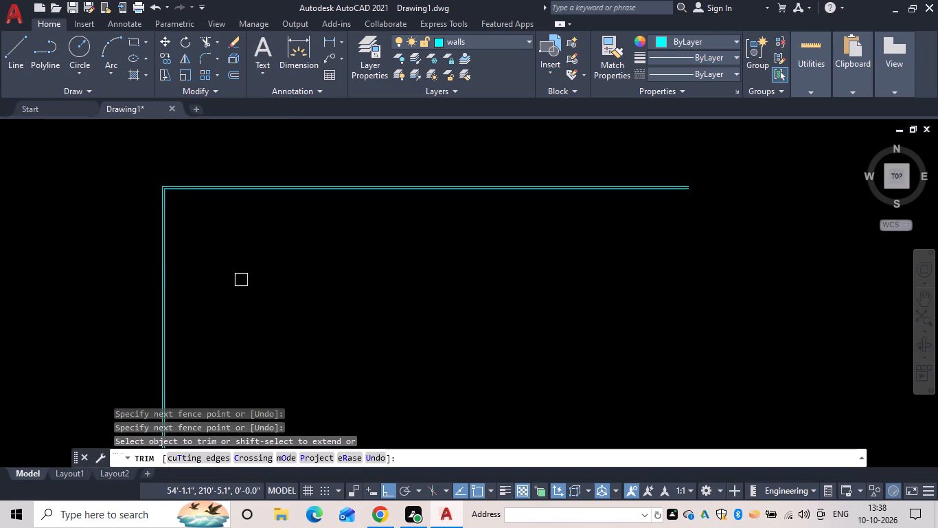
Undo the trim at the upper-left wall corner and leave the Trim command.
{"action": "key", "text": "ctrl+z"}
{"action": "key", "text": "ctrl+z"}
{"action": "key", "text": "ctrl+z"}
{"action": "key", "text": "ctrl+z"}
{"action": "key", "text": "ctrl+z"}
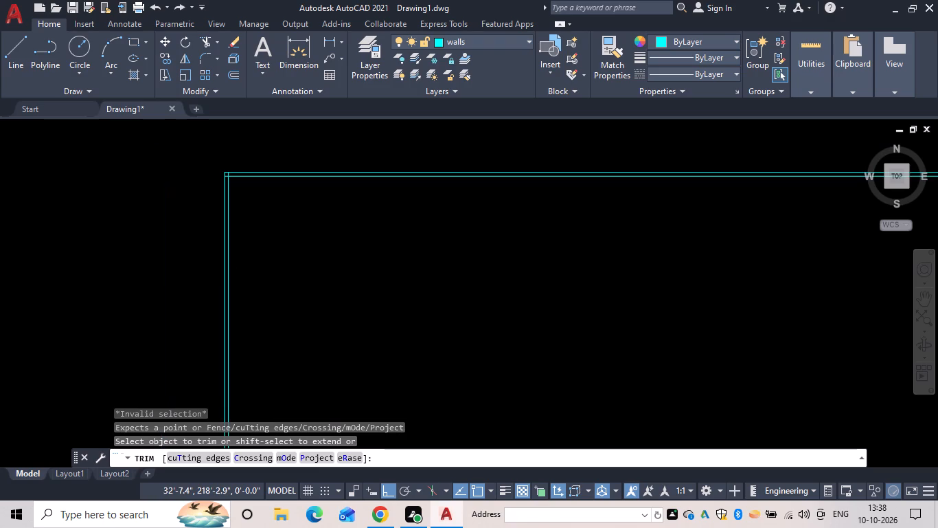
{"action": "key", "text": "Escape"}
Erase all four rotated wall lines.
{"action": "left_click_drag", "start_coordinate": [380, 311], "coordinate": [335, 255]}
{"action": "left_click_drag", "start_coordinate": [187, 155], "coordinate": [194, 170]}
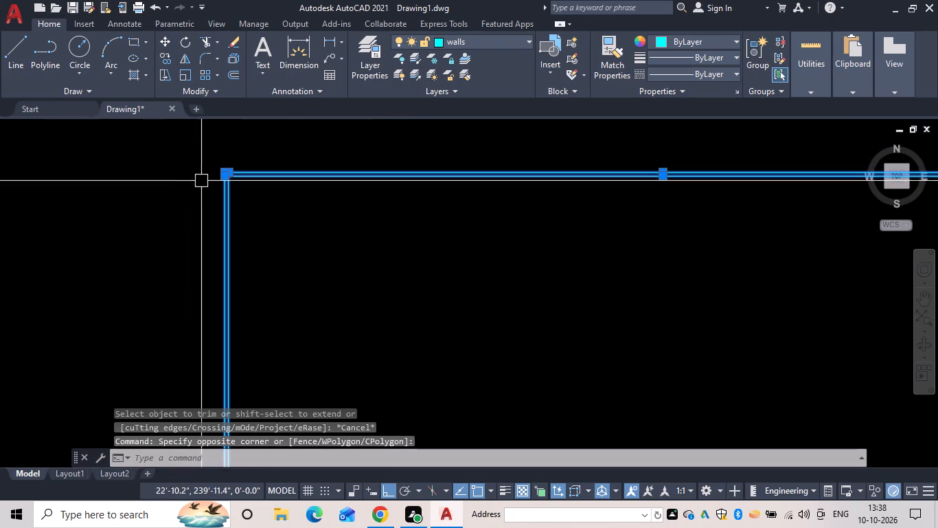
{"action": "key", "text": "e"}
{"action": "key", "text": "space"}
Draw a vertical outer wall line going down and a horizontal outer wall line running right from its upper end.
{"action": "type", "text": "l"}
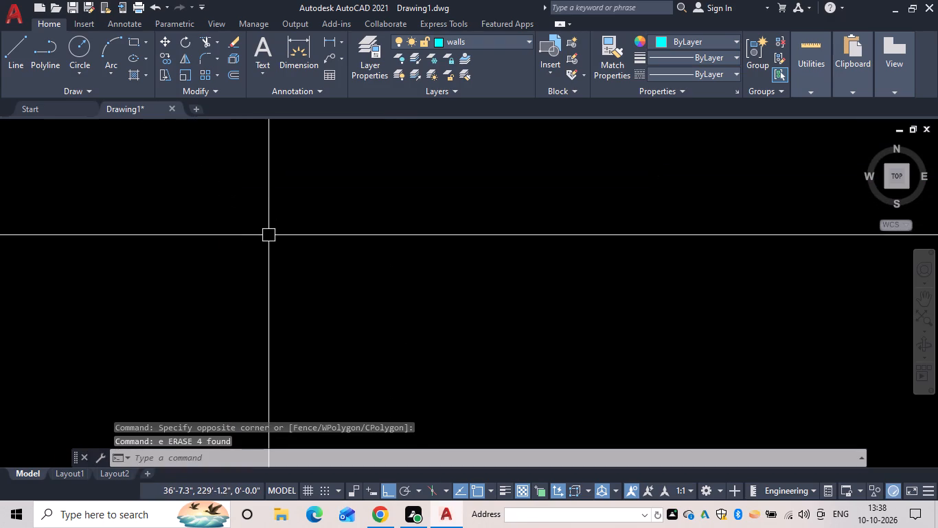
{"action": "key", "text": "space"}
{"action": "left_click_drag", "start_coordinate": [282, 146], "coordinate": [262, 302]}
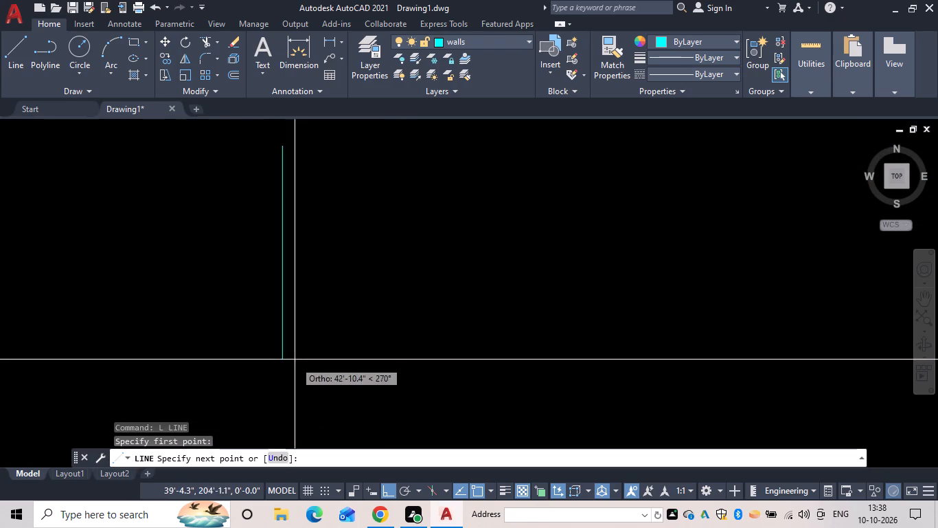
{"action": "left_click", "coordinate": [286, 435]}
{"action": "key", "text": "space"}
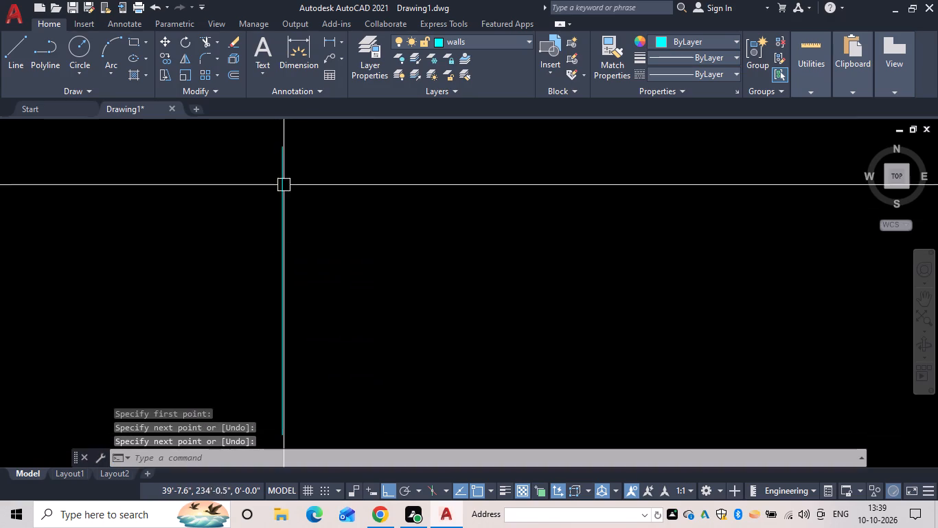
{"action": "key", "text": "space"}
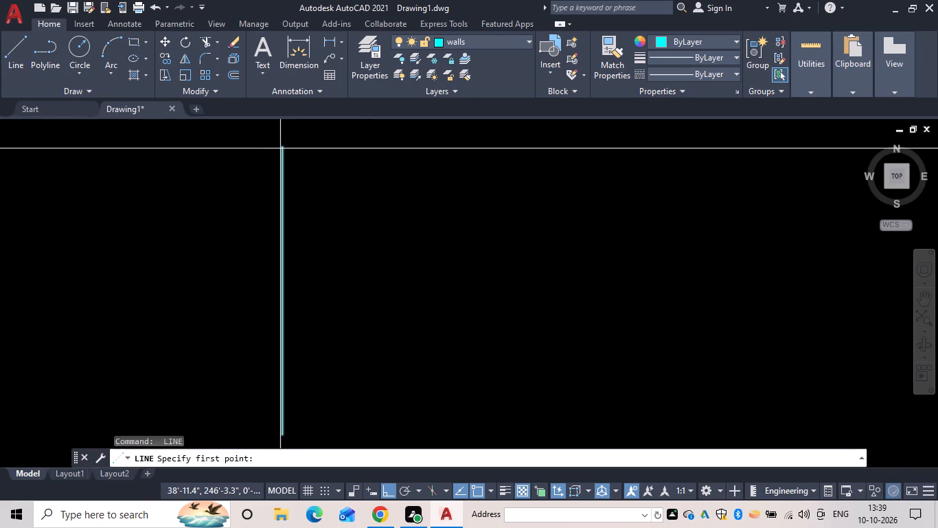
{"action": "left_click_drag", "start_coordinate": [283, 144], "coordinate": [304, 144]}
{"action": "left_click", "coordinate": [697, 161]}
{"action": "key", "text": "Escape"}
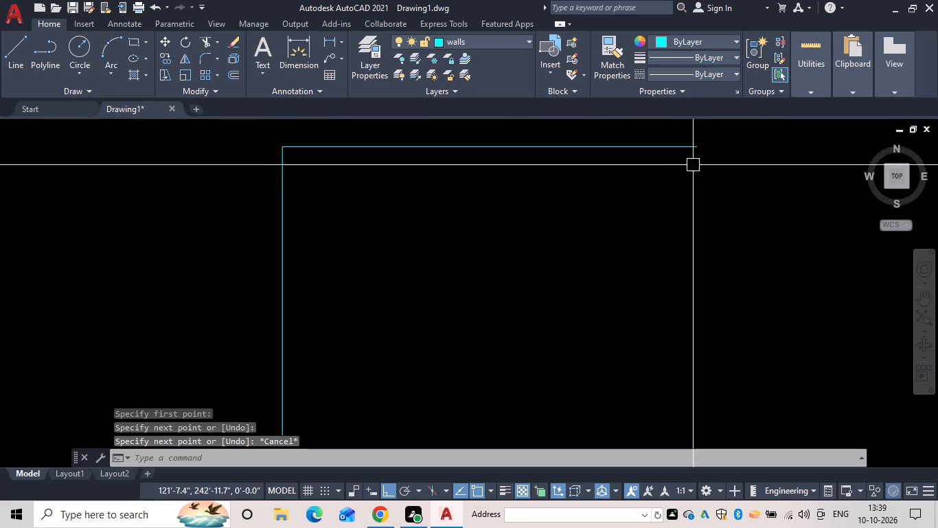
Offset the new vertical and horizontal outer wall lines 9" inward to form the wall thickness.
{"action": "type", "text": "of"}
{"action": "key", "text": "space"}
{"action": "key", "text": "space"}
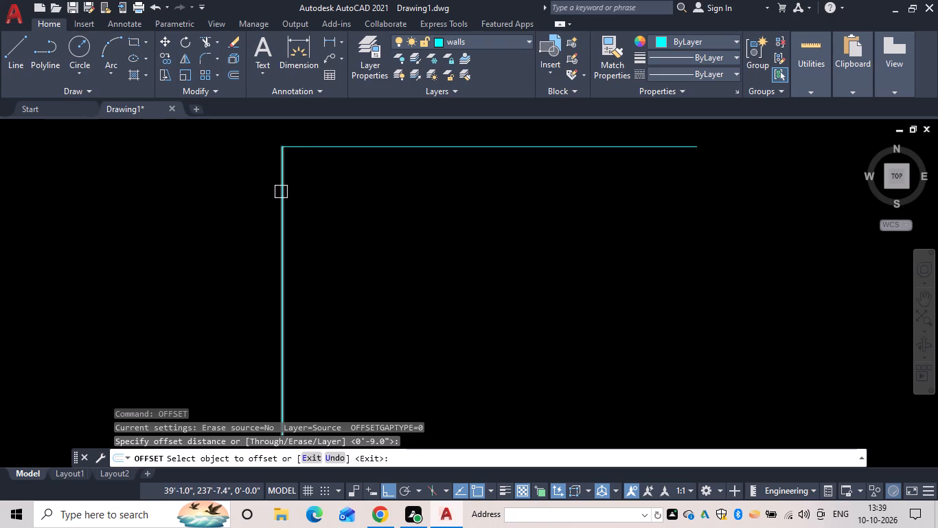
{"action": "left_click_drag", "start_coordinate": [281, 192], "coordinate": [328, 202]}
{"action": "left_click", "coordinate": [341, 203]}
{"action": "left_click_drag", "start_coordinate": [336, 144], "coordinate": [336, 171]}
{"action": "left_click", "coordinate": [327, 211]}
{"action": "scroll", "coordinate": [319, 186], "scroll_direction": "up", "scroll_amount": 1}
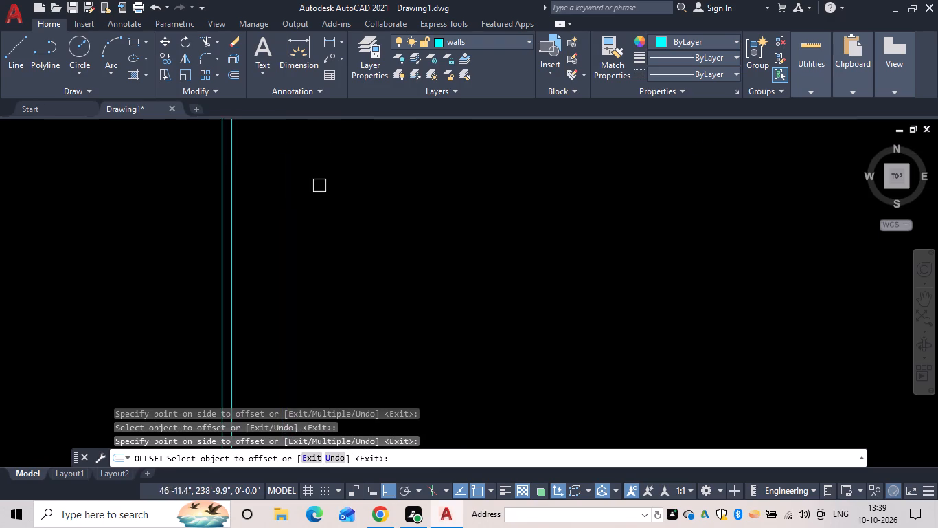
{"action": "scroll", "coordinate": [319, 186], "scroll_direction": "up", "scroll_amount": 2}
{"action": "middle_click_drag", "start_coordinate": [319, 186], "coordinate": [341, 294]}
{"action": "key", "text": "Escape"}
Trim the overlapping ends of the two inner wall lines at the upper-left wall corner.
{"action": "type", "text": "tr"}
{"action": "key", "text": "space"}
{"action": "scroll", "coordinate": [216, 164], "scroll_direction": "up", "scroll_amount": 4}
{"action": "middle_click_drag", "start_coordinate": [205, 203], "coordinate": [305, 278]}
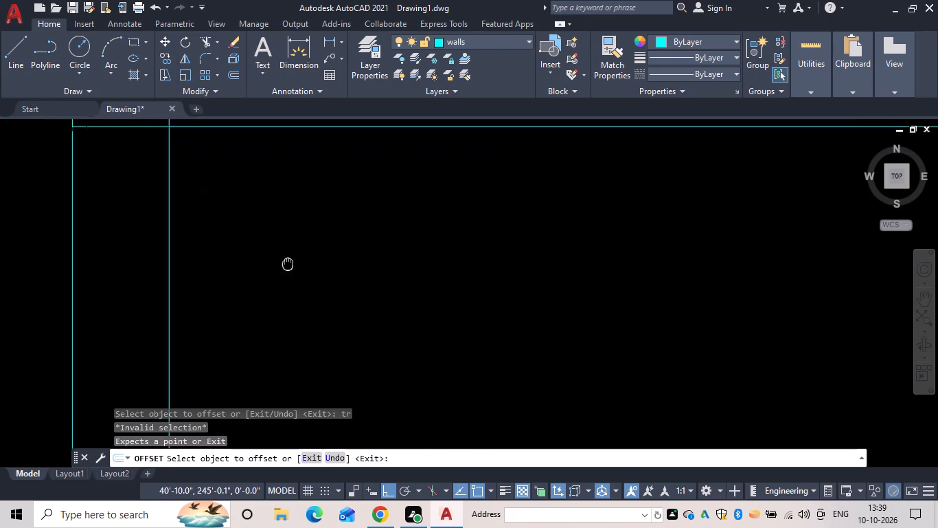
{"action": "middle_click_drag", "start_coordinate": [305, 278], "coordinate": [449, 422]}
{"action": "left_click_drag", "start_coordinate": [416, 250], "coordinate": [304, 305]}
{"action": "left_click_drag", "start_coordinate": [295, 331], "coordinate": [380, 242]}
{"action": "key", "text": "Escape"}
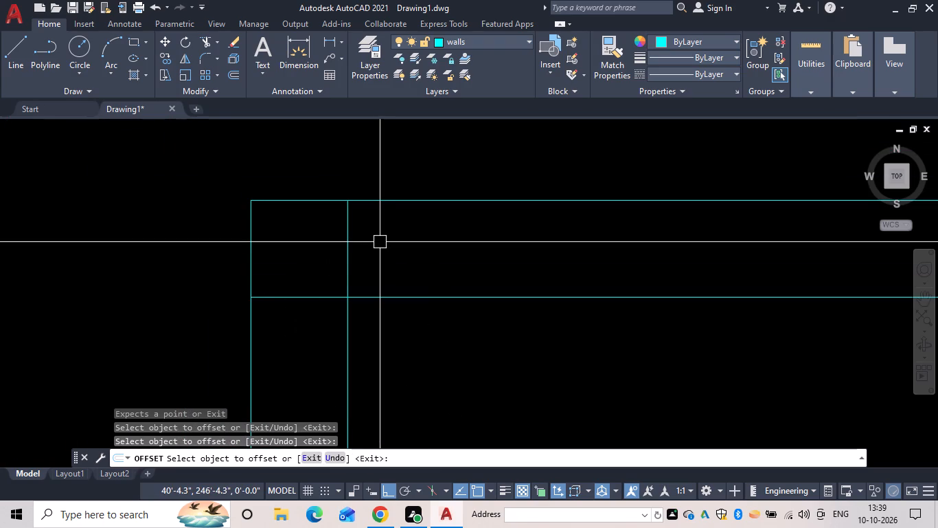
{"action": "type", "text": "tr"}
{"action": "key", "text": "space"}
{"action": "left_click_drag", "start_coordinate": [381, 239], "coordinate": [279, 353]}
{"action": "key", "text": "Escape"}
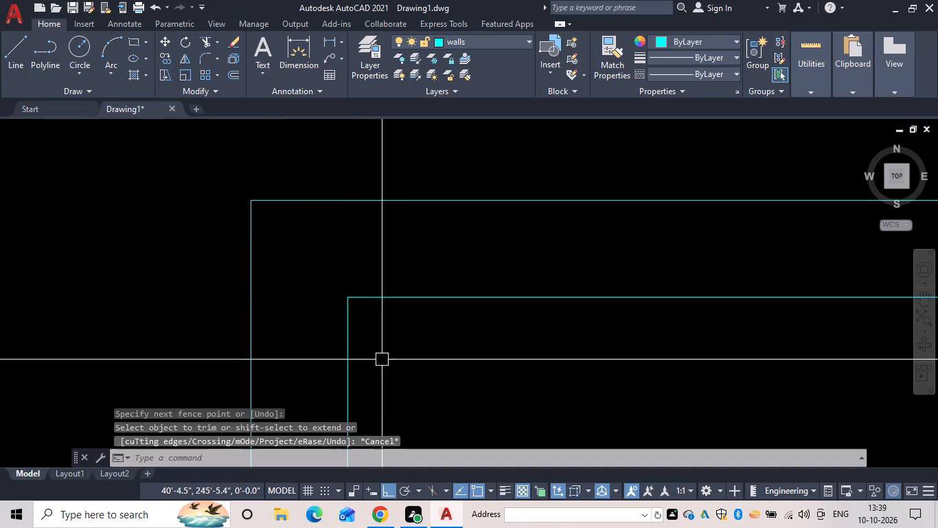
Offset the inner face line of the left outer wall 10' inward to mark the first room's width.
{"action": "type", "text": "of"}
{"action": "key", "text": "space"}
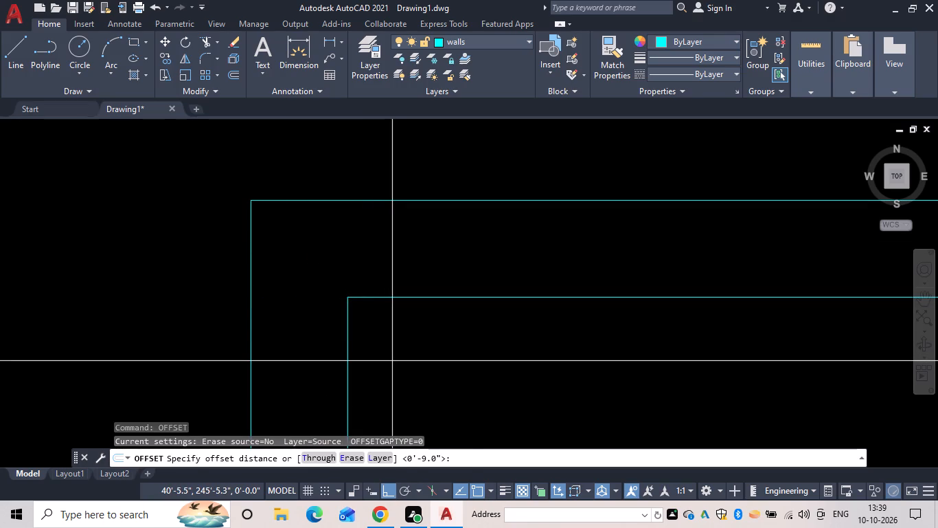
{"action": "type", "text": "10'"}
{"action": "key", "text": "space"}
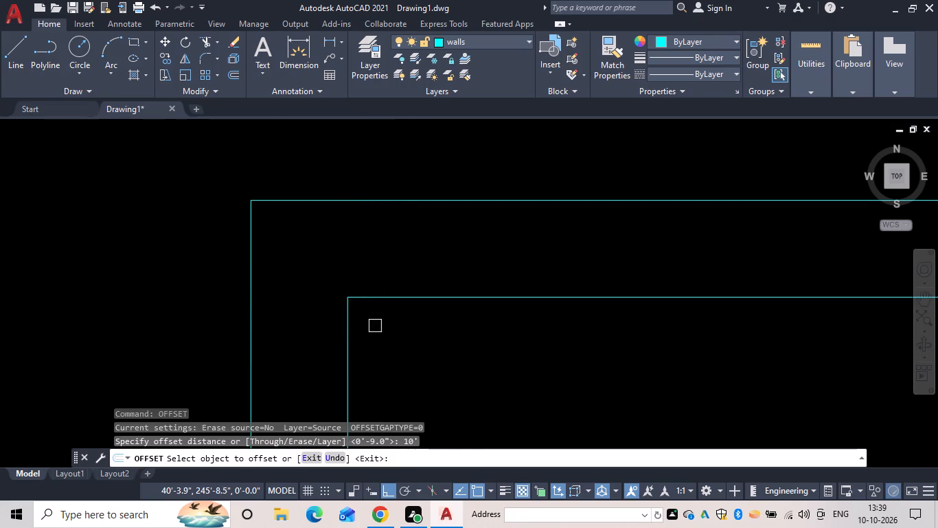
{"action": "left_click_drag", "start_coordinate": [348, 353], "coordinate": [378, 365]}
{"action": "left_click", "coordinate": [602, 410]}
{"action": "scroll", "coordinate": [599, 397], "scroll_direction": "down", "scroll_amount": 3}
{"action": "middle_click_drag", "start_coordinate": [586, 384], "coordinate": [298, 250]}
{"action": "key", "text": "space"}
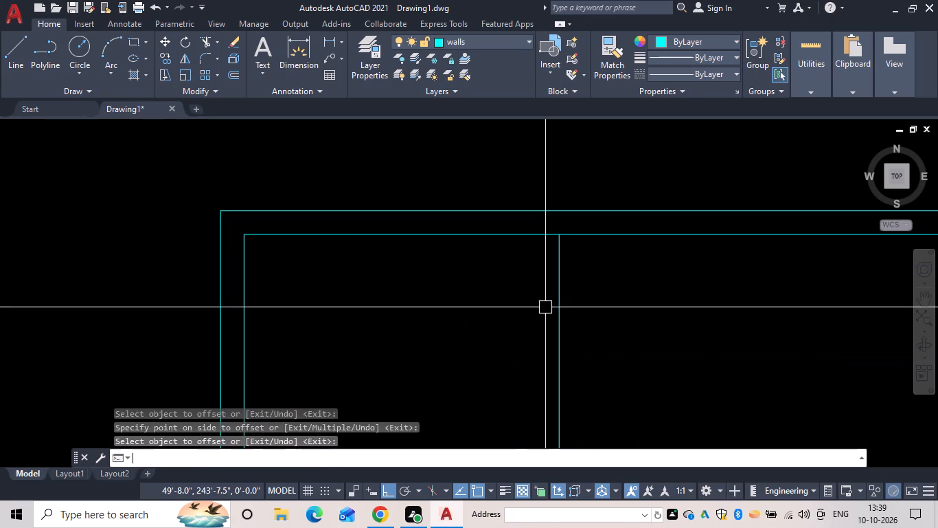
Offset the first room's new boundary line 6" away from the room to form the first partition wall.
{"action": "key", "text": "space"}
{"action": "key", "text": "6"}
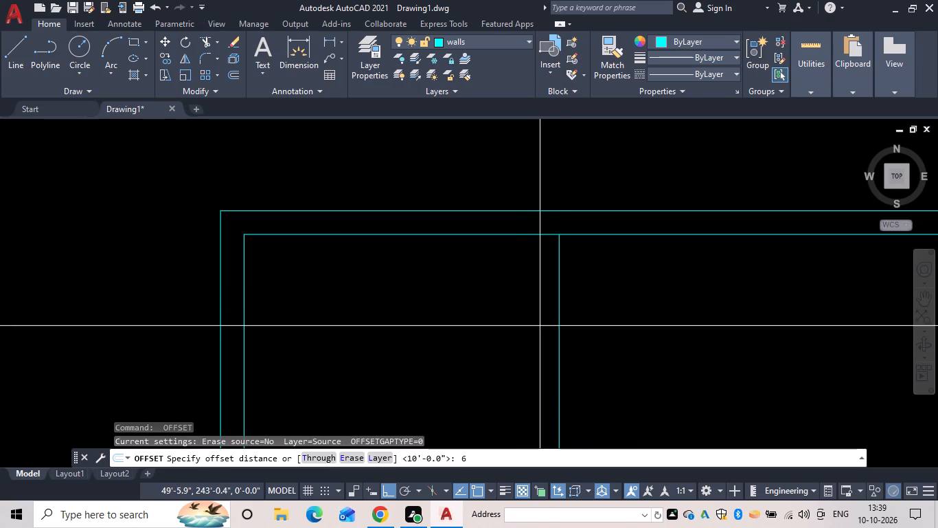
{"action": "key", "text": "space"}
{"action": "left_click", "coordinate": [559, 327]}
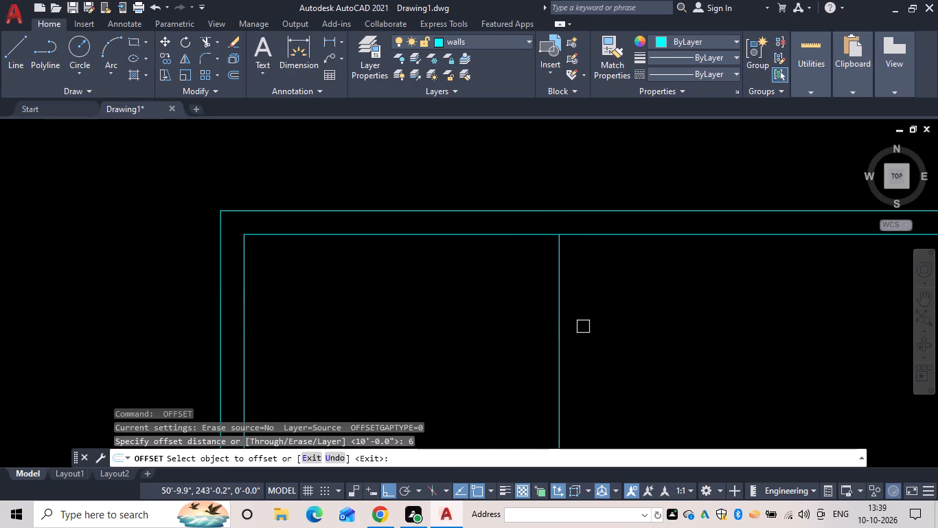
{"action": "left_click_drag", "start_coordinate": [560, 330], "coordinate": [576, 330]}
{"action": "left_click", "coordinate": [588, 330]}
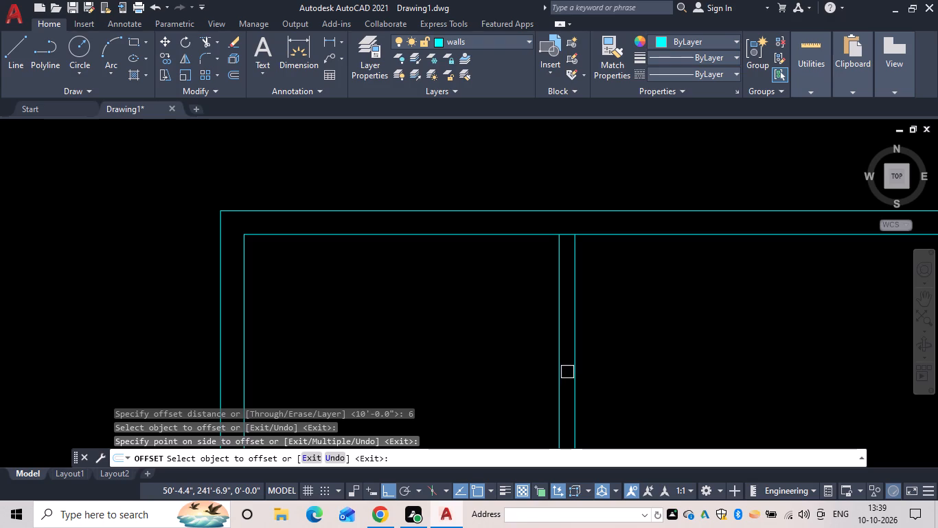
{"action": "key", "text": "space"}
Offset the far line of the first partition 11'6" further right to mark the second room's width.
{"action": "key", "text": "space"}
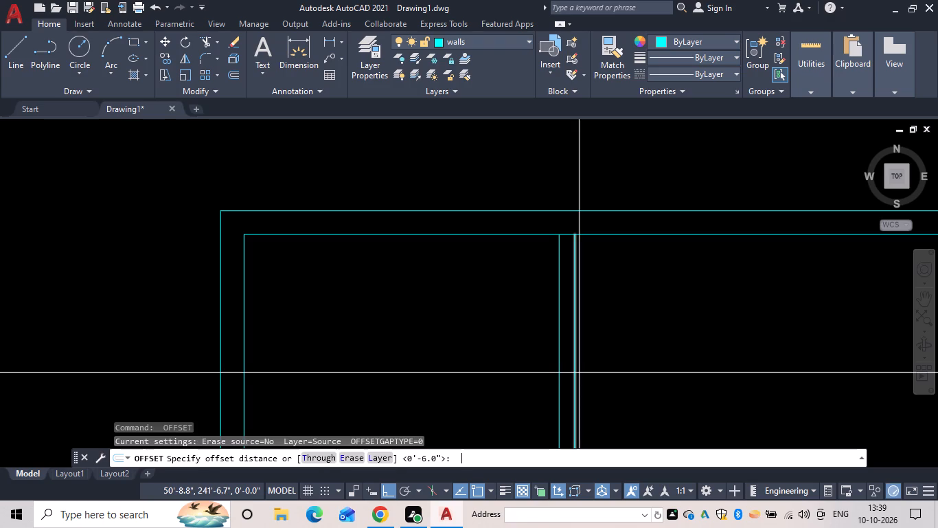
{"action": "type", "text": "11'"}
{"action": "type", "text": "6\""}
{"action": "key", "text": "space"}
{"action": "left_click_drag", "start_coordinate": [573, 365], "coordinate": [583, 370]}
{"action": "left_click", "coordinate": [650, 375]}
{"action": "scroll", "coordinate": [669, 364], "scroll_direction": "down", "scroll_amount": 2}
{"action": "middle_click_drag", "start_coordinate": [661, 360], "coordinate": [250, 340]}
{"action": "key", "text": "space"}
Offset the second room's new boundary line 6" to the right to form the second partition wall.
{"action": "key", "text": "space"}
{"action": "type", "text": "6"}
{"action": "key", "text": "space"}
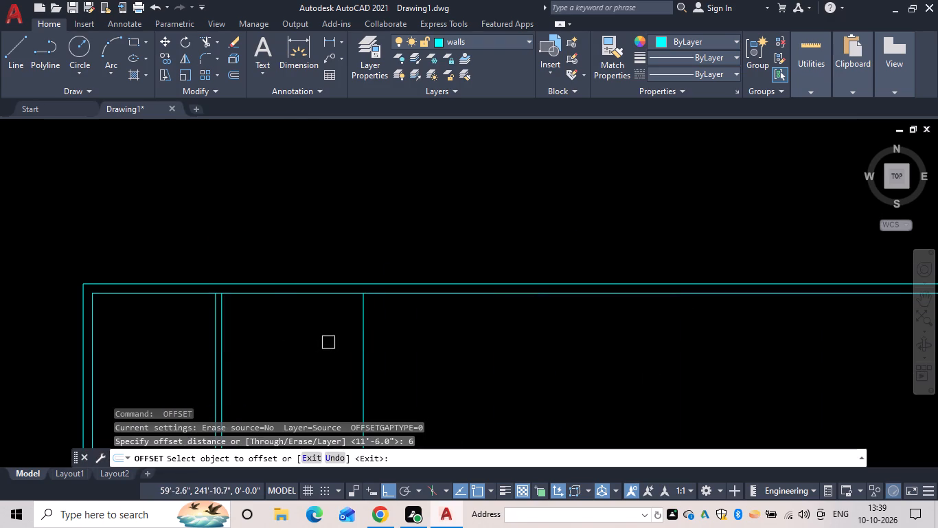
{"action": "left_click_drag", "start_coordinate": [363, 325], "coordinate": [371, 325]}
{"action": "left_click", "coordinate": [424, 325]}
{"action": "key", "text": "space"}
Offset the right-hand line of the second partition 8' to the right to mark the third room's width.
{"action": "key", "text": "space"}
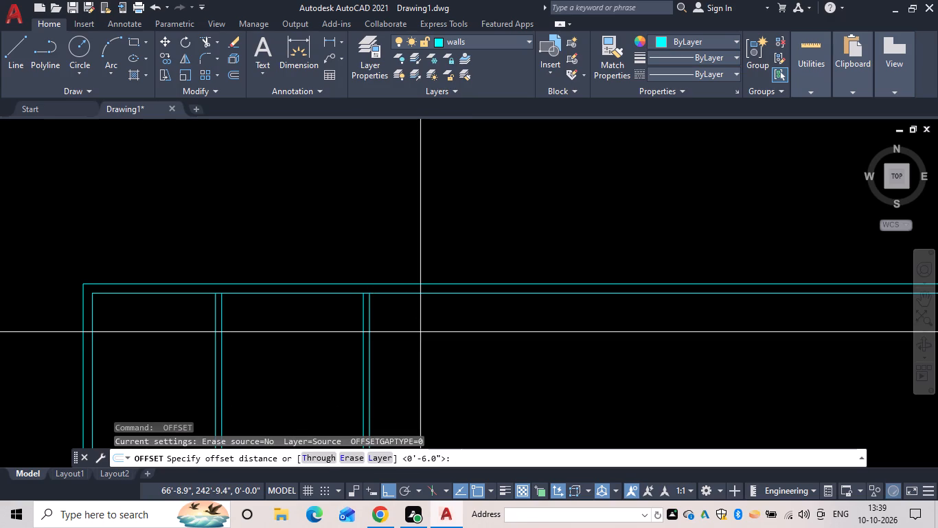
{"action": "type", "text": "8'"}
{"action": "key", "text": "space"}
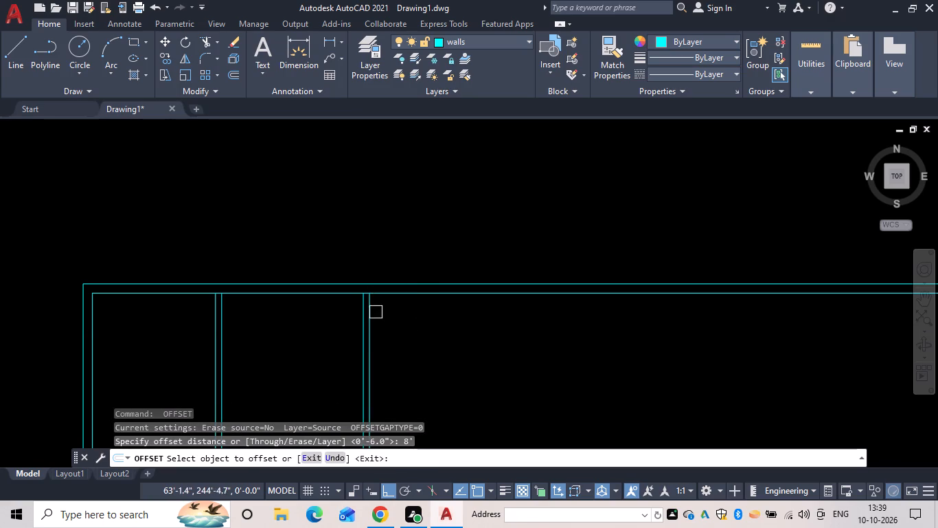
{"action": "left_click_drag", "start_coordinate": [373, 309], "coordinate": [405, 317]}
{"action": "left_click", "coordinate": [439, 318]}
{"action": "key", "text": "space"}
Offset the third room's new boundary line 6" to the right to form the third partition wall.
{"action": "key", "text": "space"}
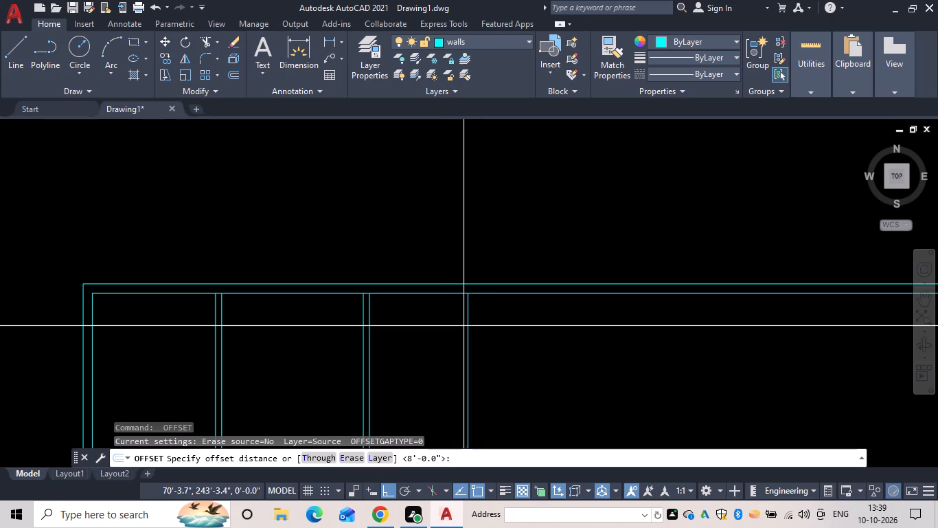
{"action": "type", "text": "6"}
{"action": "key", "text": "space"}
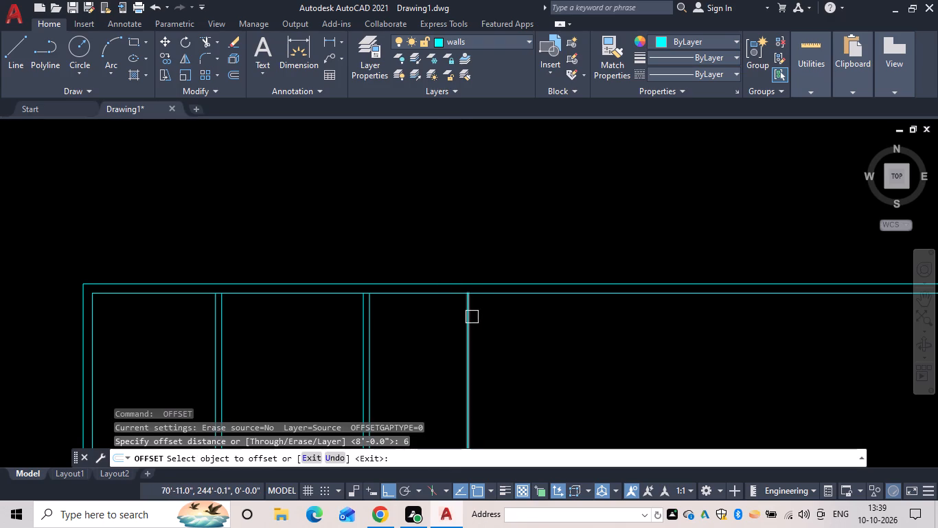
{"action": "left_click_drag", "start_coordinate": [472, 317], "coordinate": [485, 320]}
{"action": "left_click", "coordinate": [492, 320]}
{"action": "key", "text": "space"}
Offset the right-hand line of the third partition 10' to the right to mark the fourth room's width.
{"action": "key", "text": "space"}
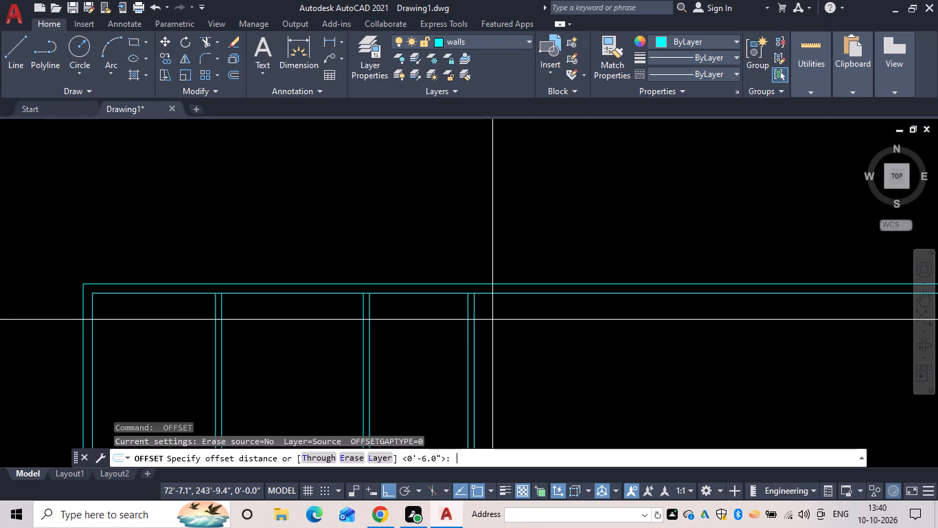
{"action": "type", "text": "10'"}
{"action": "key", "text": "space"}
{"action": "left_click_drag", "start_coordinate": [474, 315], "coordinate": [486, 321]}
{"action": "left_click", "coordinate": [525, 322]}
{"action": "key", "text": "space"}
Offset the fourth room's new boundary line 6" to the right to form the fourth partition wall.
{"action": "key", "text": "space"}
{"action": "key", "text": "6"}
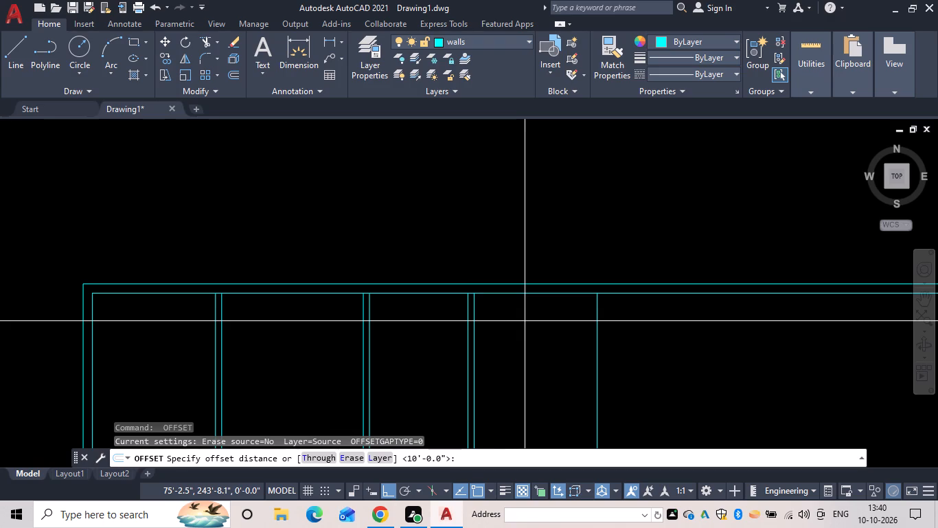
{"action": "key", "text": "space"}
{"action": "left_click_drag", "start_coordinate": [595, 331], "coordinate": [613, 331]}
{"action": "left_click", "coordinate": [657, 330]}
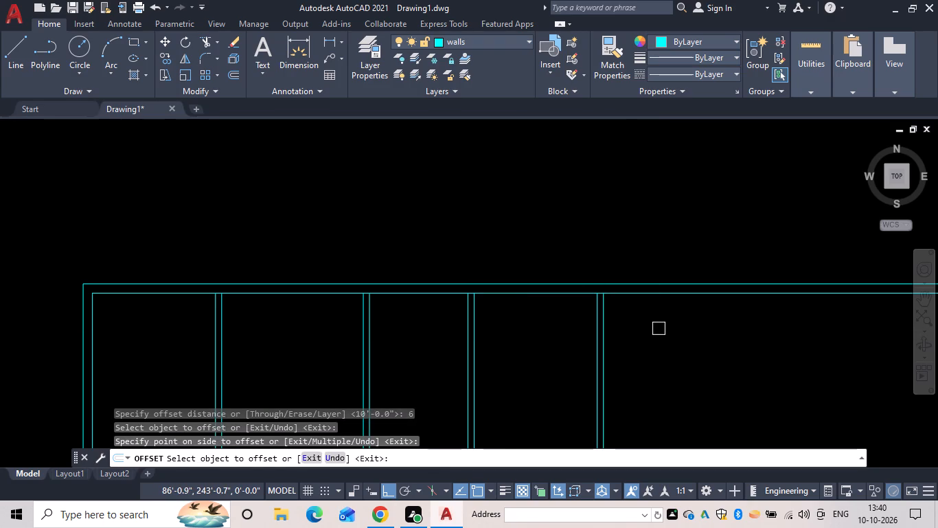
{"action": "key", "text": "space"}
Offset the right-hand line of the fourth partition 10' to the right to mark the fifth room's width.
{"action": "key", "text": "space"}
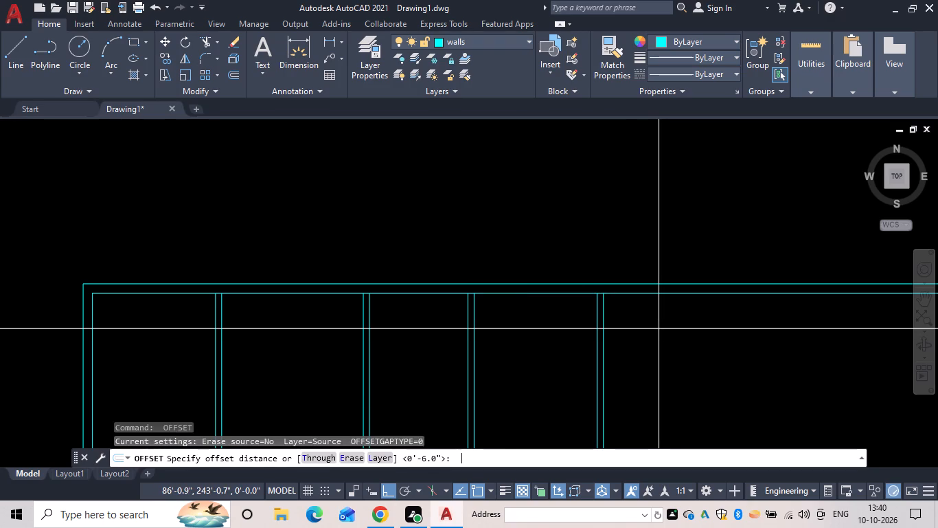
{"action": "type", "text": "10'"}
{"action": "key", "text": "space"}
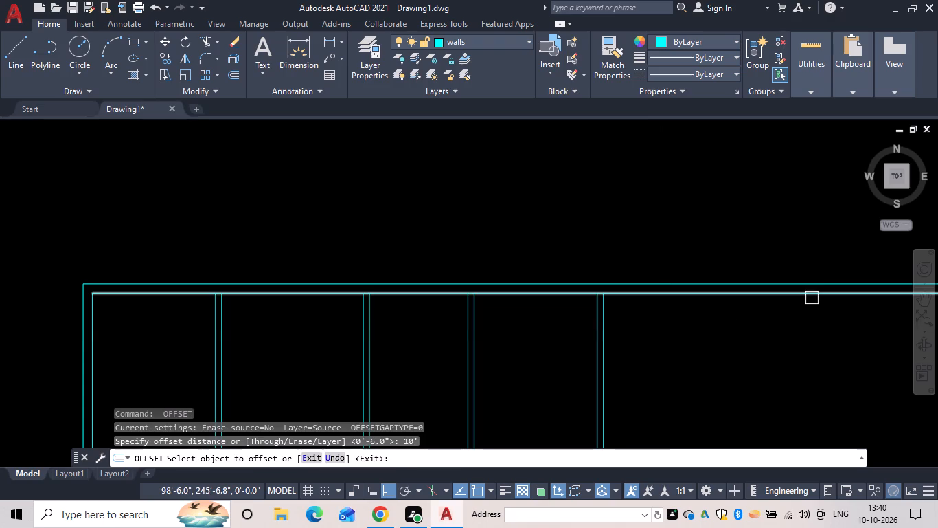
{"action": "left_click_drag", "start_coordinate": [606, 349], "coordinate": [641, 346]}
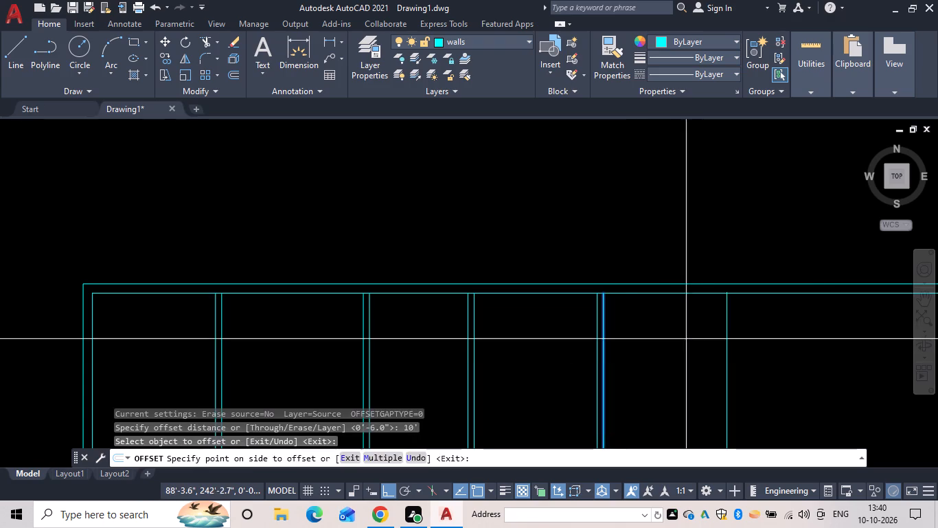
{"action": "left_click", "coordinate": [700, 337]}
{"action": "key", "text": "space"}
Offset the fifth room's new boundary line 9" outward to form the right outer wall.
{"action": "key", "text": "space"}
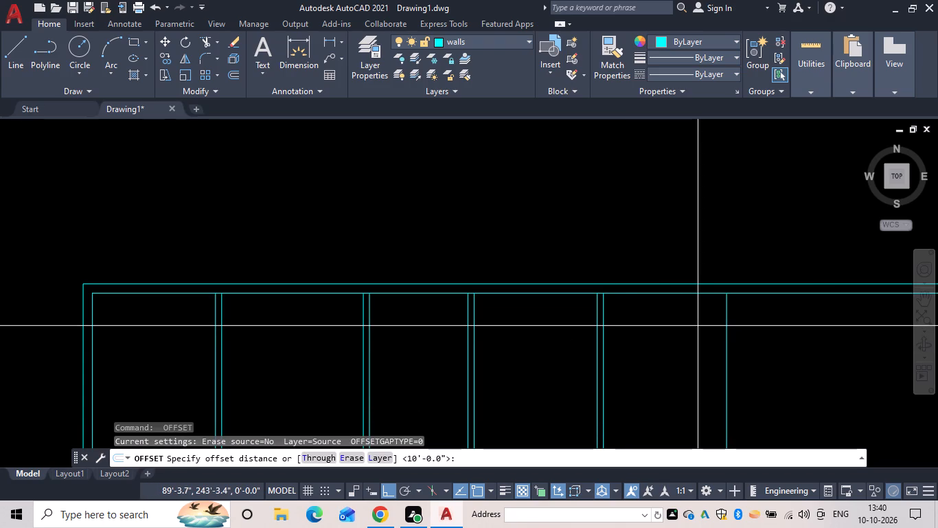
{"action": "type", "text": "9"}
{"action": "key", "text": "space"}
{"action": "left_click_drag", "start_coordinate": [723, 335], "coordinate": [751, 338]}
{"action": "left_click", "coordinate": [799, 335]}
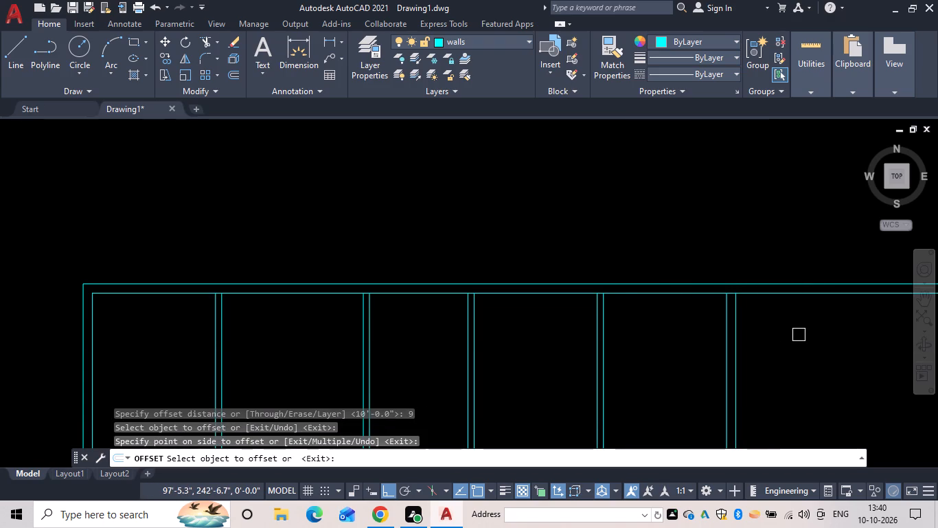
{"action": "key", "text": "Escape"}
Fillet the outermost right wall line with the top outer wall line to close the upper-right corner.
{"action": "type", "text": "f"}
{"action": "key", "text": "space"}
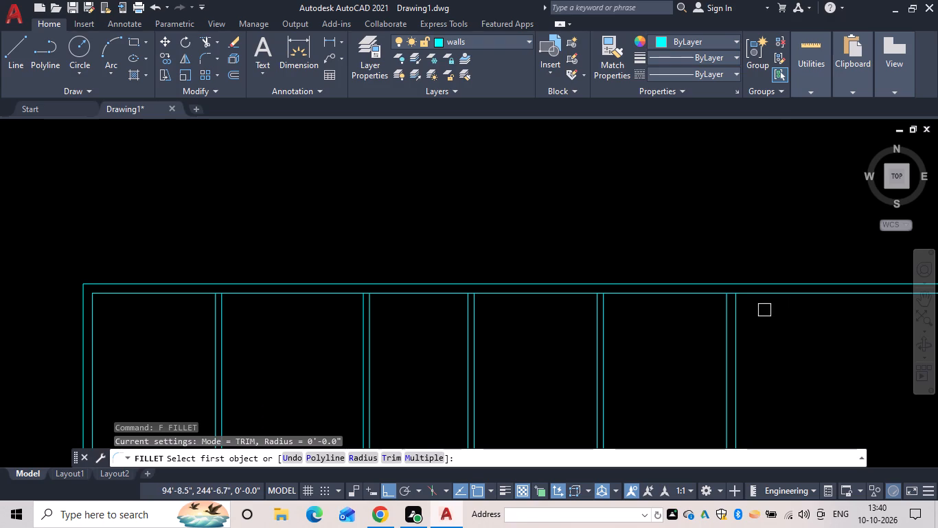
{"action": "left_click", "coordinate": [735, 322]}
{"action": "left_click", "coordinate": [713, 285]}
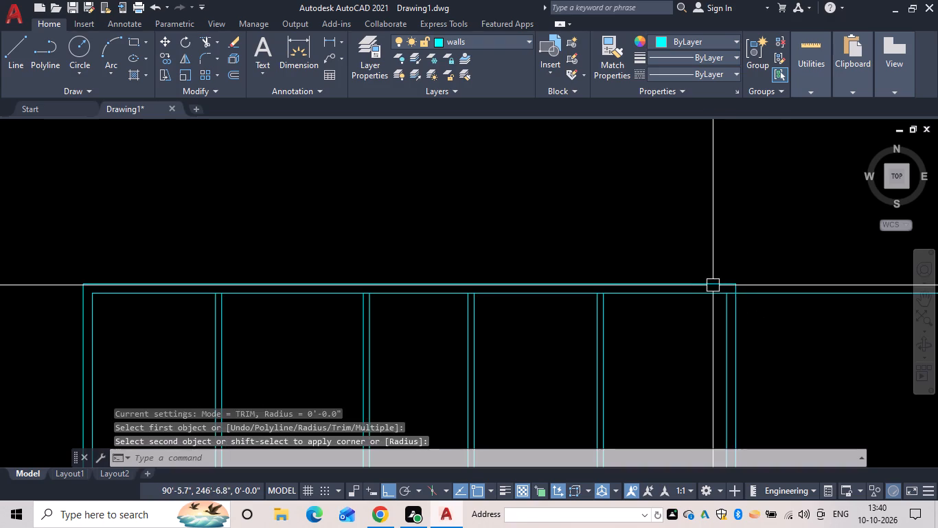
{"action": "key", "text": "Escape"}
Trim the end of the inner top wall line that extends past the right outer wall.
{"action": "middle_click_drag", "start_coordinate": [772, 340], "coordinate": [659, 283]}
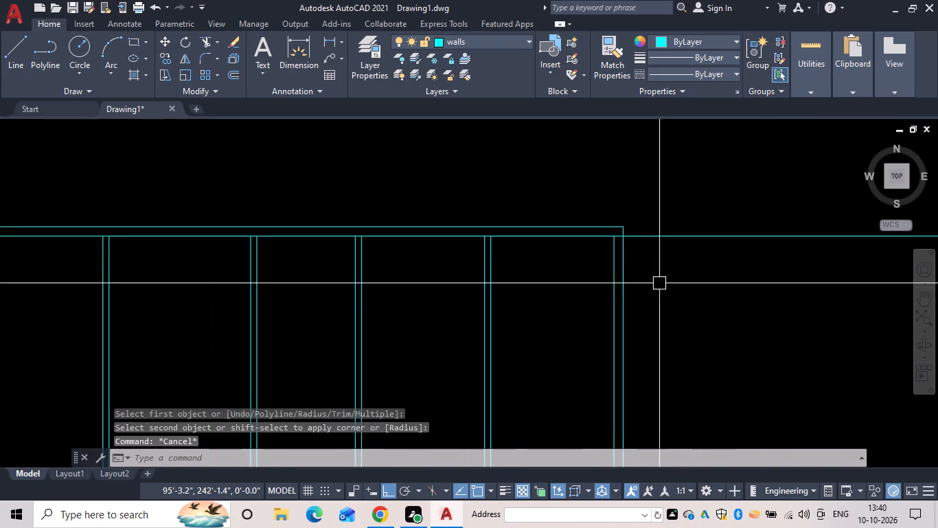
{"action": "type", "text": "tr"}
{"action": "key", "text": "space"}
{"action": "left_click", "coordinate": [672, 240]}
{"action": "scroll", "coordinate": [664, 279], "scroll_direction": "down", "scroll_amount": 1}
{"action": "middle_click_drag", "start_coordinate": [663, 282], "coordinate": [665, 250]}
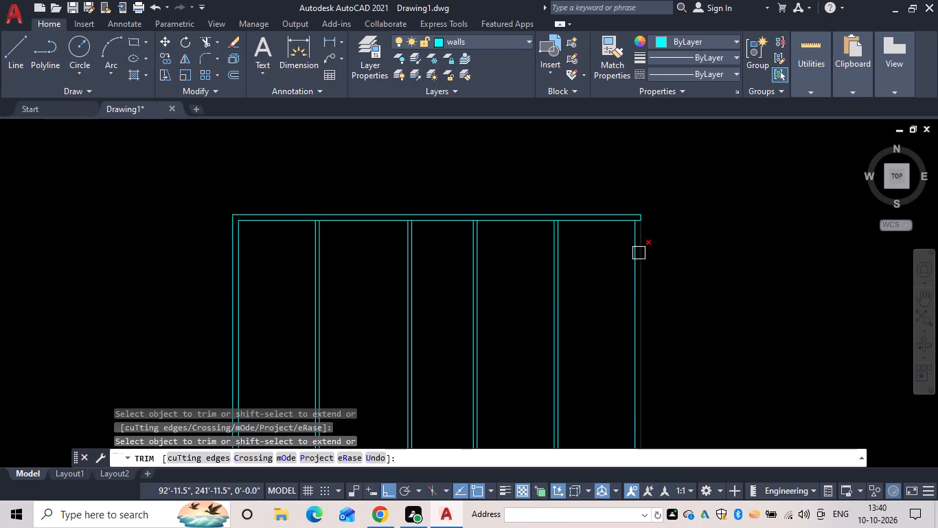
{"action": "key", "text": "Escape"}
Offset the inner top wall line 18' downward to mark the depth of the first room.
{"action": "type", "text": "of"}
{"action": "key", "text": "space"}
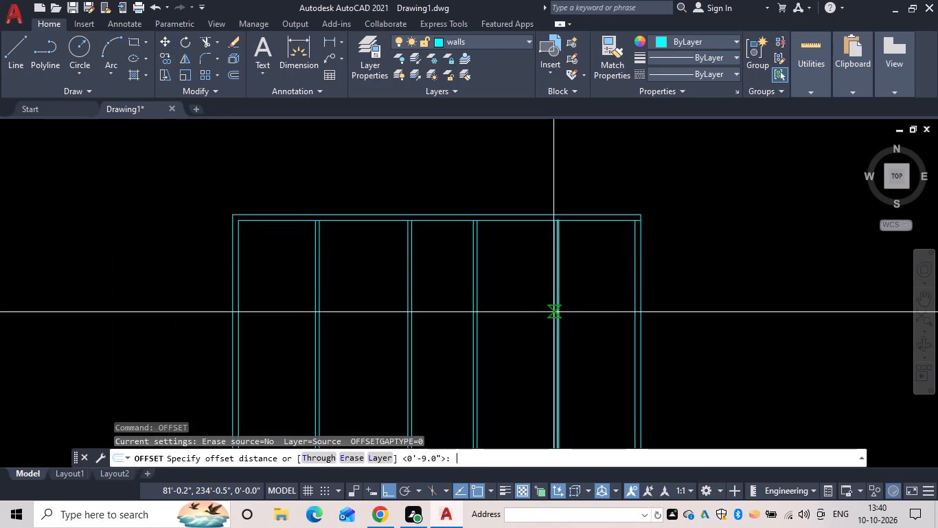
{"action": "type", "text": "18'"}
{"action": "key", "text": "space"}
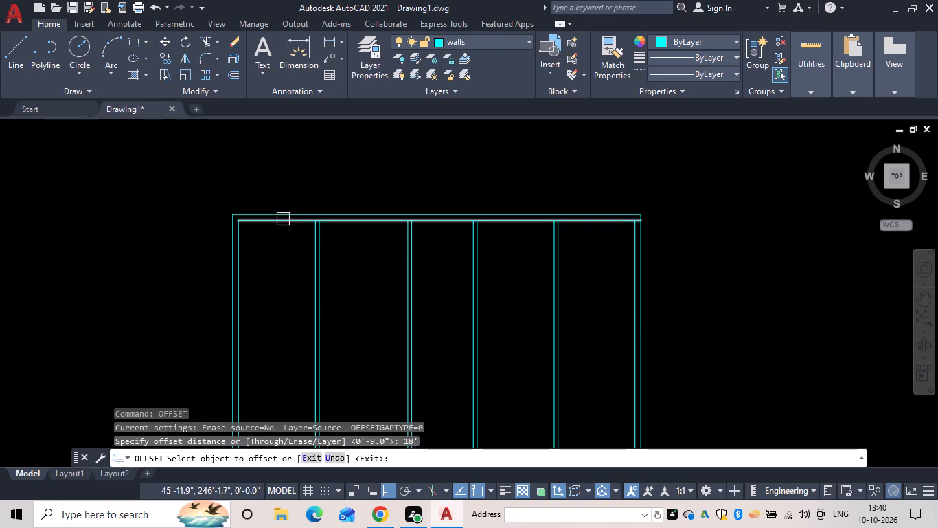
{"action": "left_click", "coordinate": [282, 225]}
{"action": "left_click", "coordinate": [270, 333]}
{"action": "key", "text": "space"}
Offset the new horizontal room line 9" downward to form the lower wall of the first room.
{"action": "key", "text": "space"}
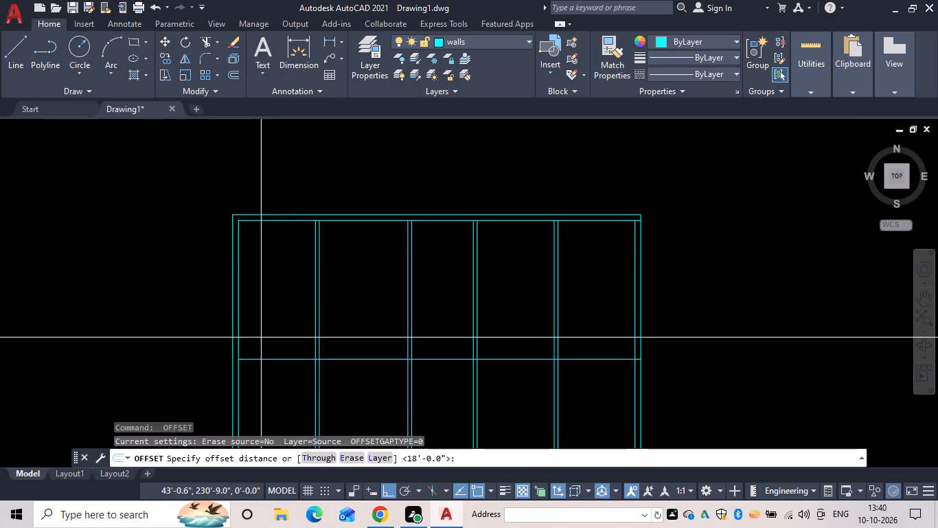
{"action": "key", "text": "9"}
{"action": "key", "text": "space"}
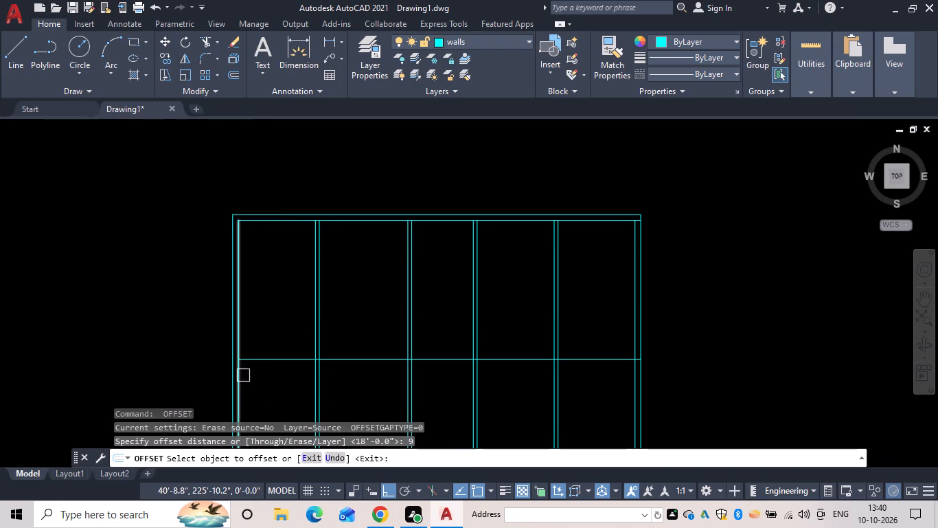
{"action": "left_click", "coordinate": [256, 358]}
{"action": "left_click", "coordinate": [263, 388]}
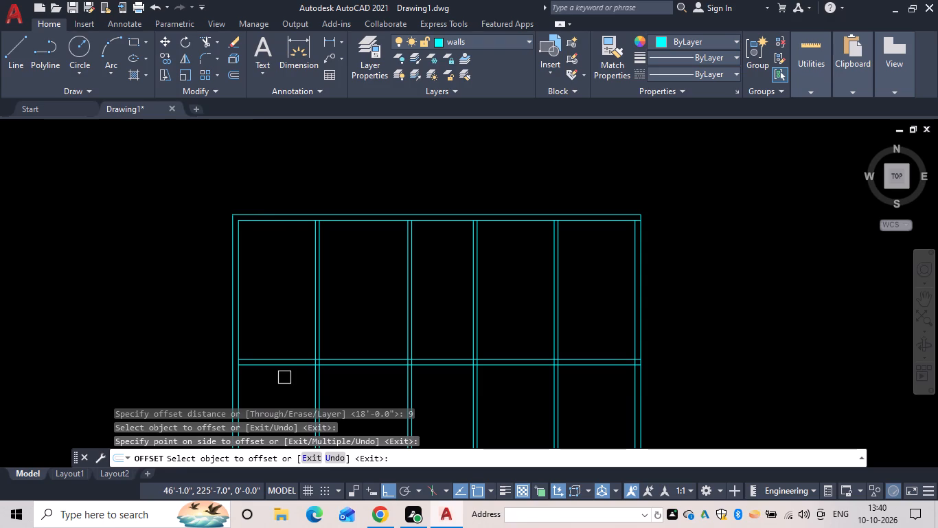
{"action": "key", "text": "Escape"}
Trim both lines of the new horizontal wall between the first and second partitions.
{"action": "type", "text": "tr"}
{"action": "key", "text": "space"}
{"action": "left_click_drag", "start_coordinate": [356, 406], "coordinate": [356, 368]}
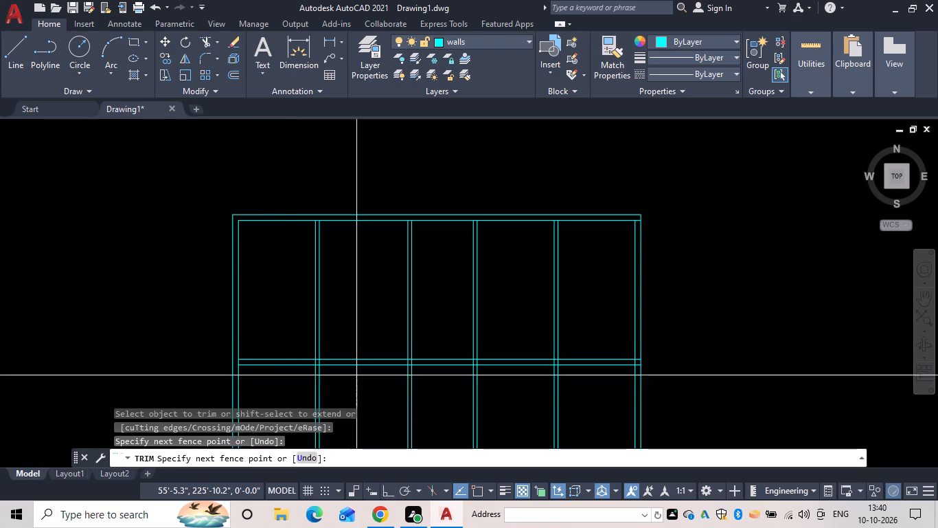
{"action": "left_click_drag", "start_coordinate": [356, 368], "coordinate": [356, 322]}
{"action": "key", "text": "Escape"}
Erase the two leftover horizontal wall lines to the right of the second partition.
{"action": "left_click_drag", "start_coordinate": [534, 393], "coordinate": [522, 347]}
{"action": "left_click", "coordinate": [513, 325]}
{"action": "type", "text": "e"}
{"action": "key", "text": "space"}
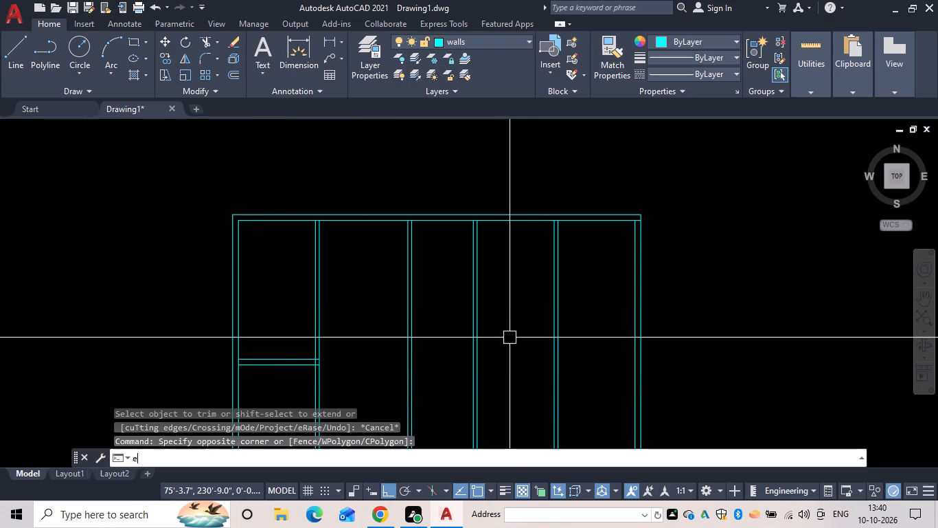
{"action": "key", "text": "Escape"}
Offset the inner top wall line 12' downward to mark the depth of the other rooms.
{"action": "type", "text": "of"}
{"action": "key", "text": "space"}
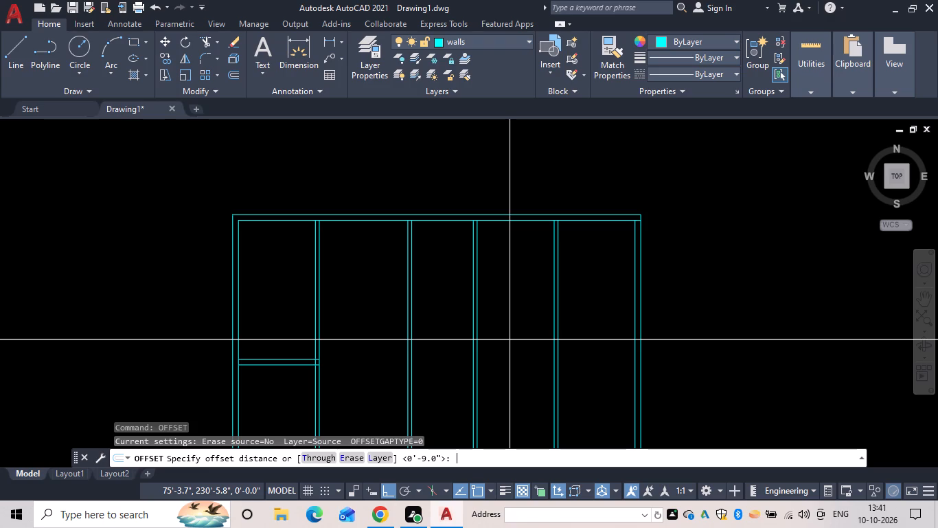
{"action": "type", "text": "12'"}
{"action": "key", "text": "space"}
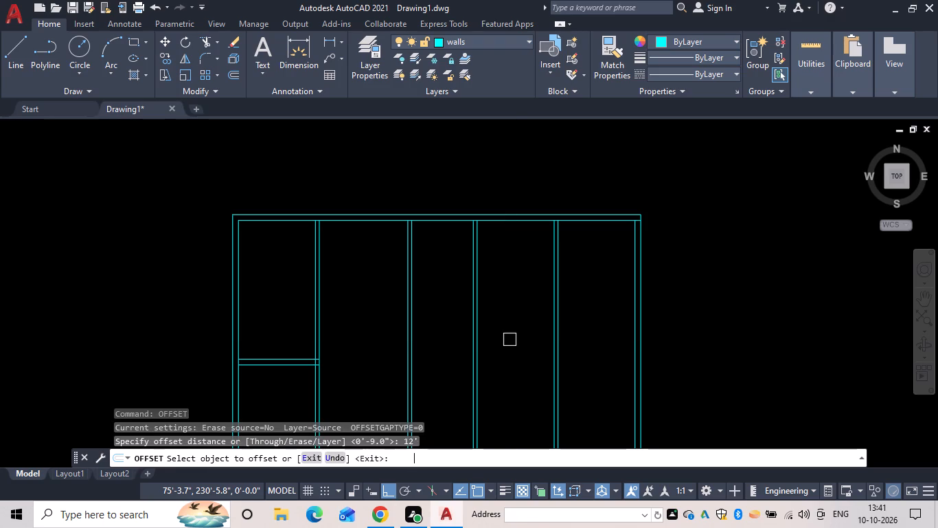
{"action": "left_click_drag", "start_coordinate": [509, 221], "coordinate": [509, 267]}
{"action": "left_click", "coordinate": [504, 331]}
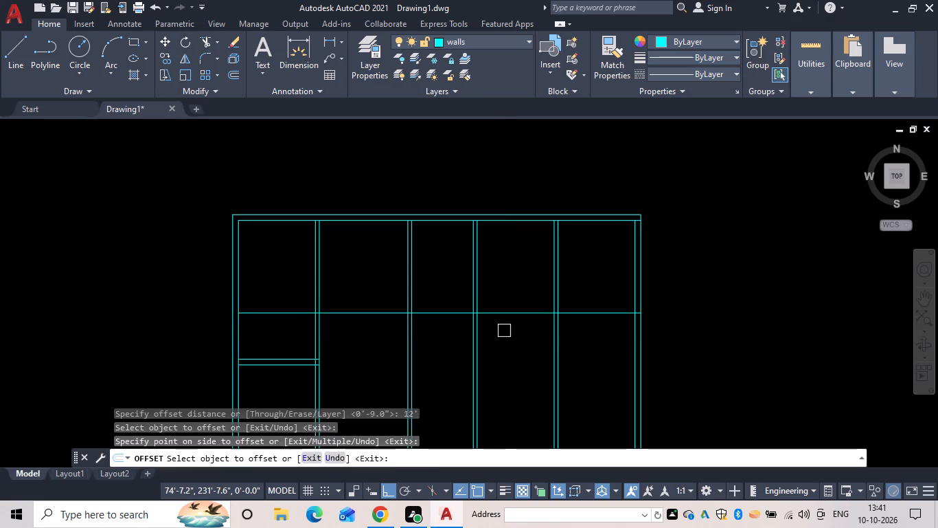
Offset the horizontal line at 12' depth 6" downward to form the rooms' lower partition wall.
{"action": "key", "text": "space"}
{"action": "key", "text": "space"}
{"action": "key", "text": "6"}
{"action": "key", "text": "space"}
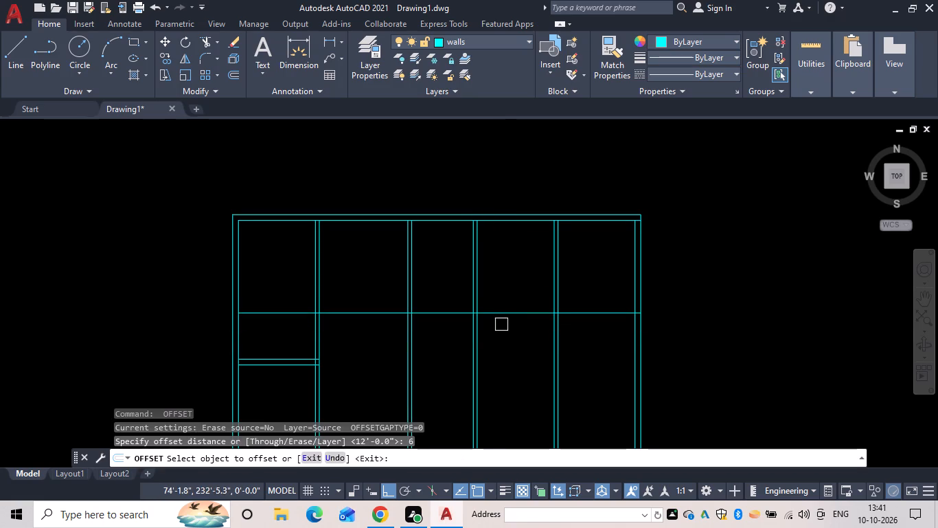
{"action": "left_click_drag", "start_coordinate": [507, 313], "coordinate": [507, 323]}
{"action": "left_click", "coordinate": [507, 342]}
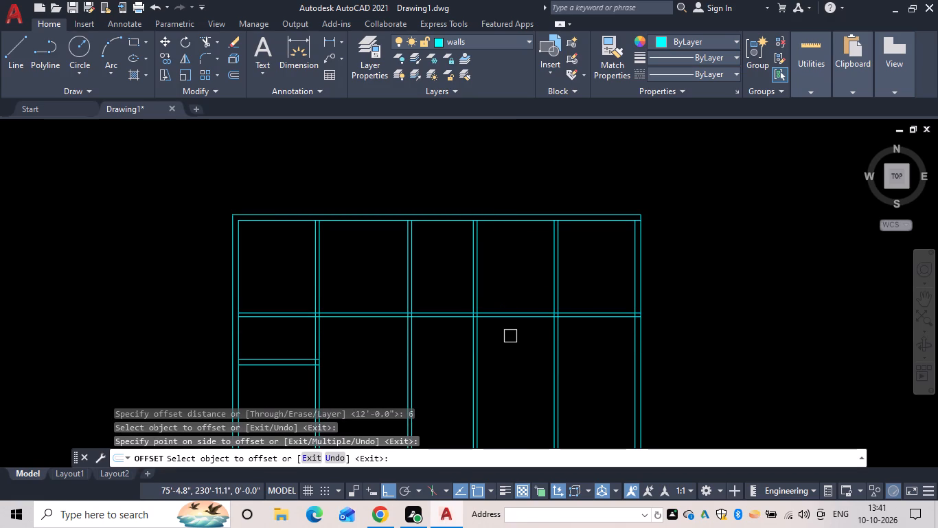
{"action": "key", "text": "Escape"}
Trim both lines of the new 6" horizontal wall inside the first, second and last bays.
{"action": "type", "text": "tr"}
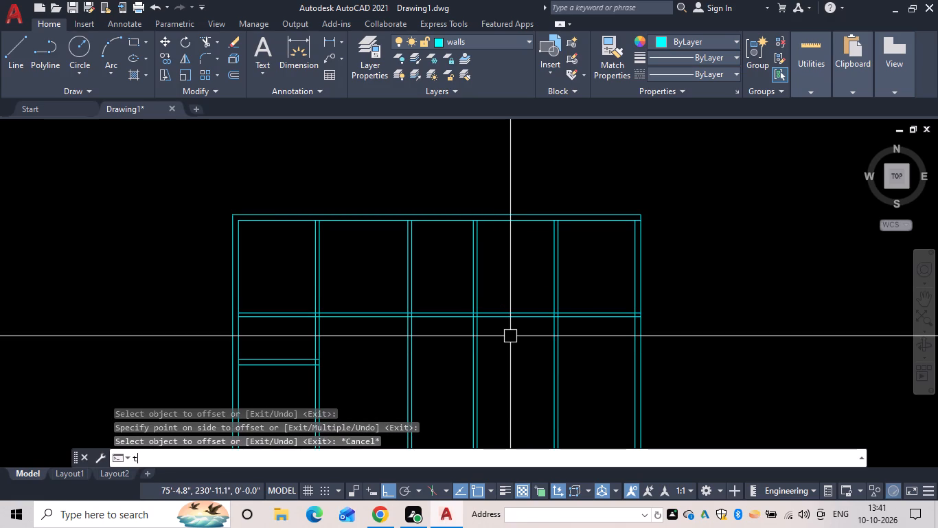
{"action": "key", "text": "space"}
{"action": "left_click", "coordinate": [282, 318]}
{"action": "left_click", "coordinate": [290, 311]}
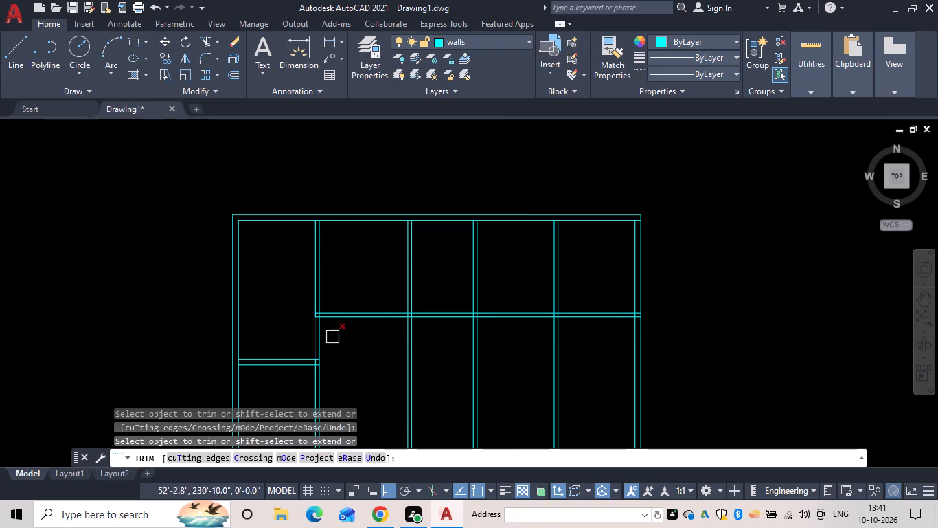
{"action": "left_click_drag", "start_coordinate": [377, 343], "coordinate": [361, 252]}
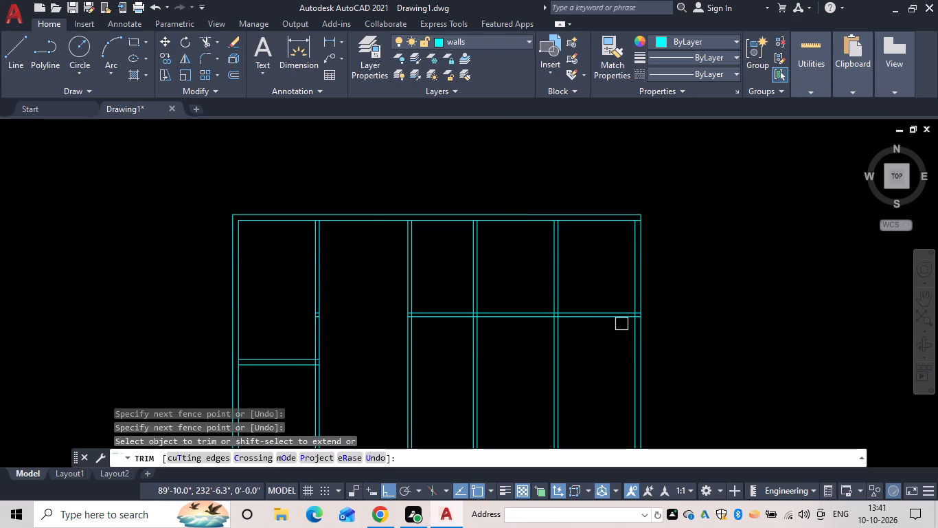
{"action": "left_click_drag", "start_coordinate": [621, 331], "coordinate": [601, 245]}
{"action": "key", "text": "Escape"}
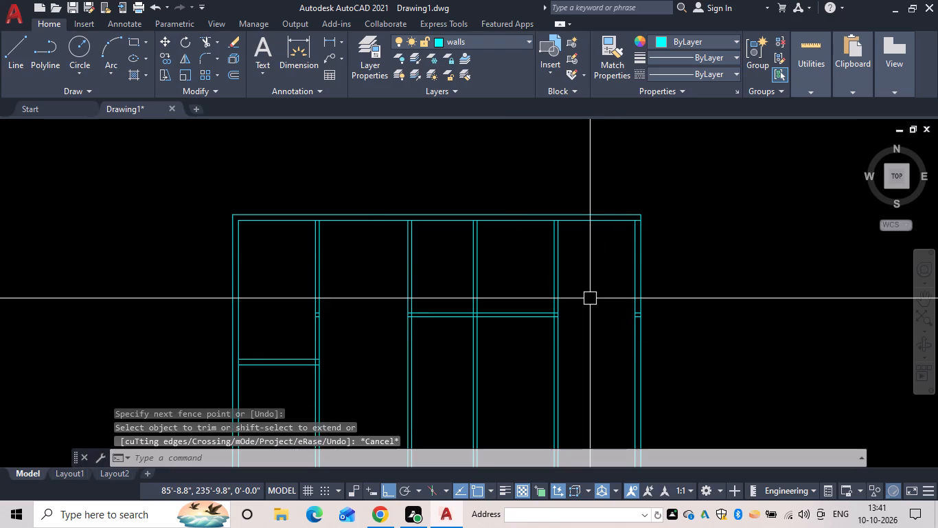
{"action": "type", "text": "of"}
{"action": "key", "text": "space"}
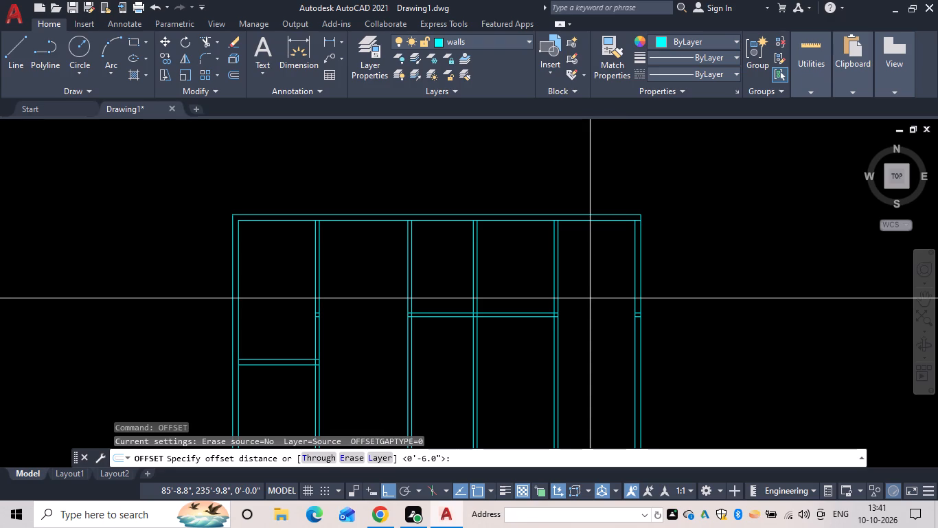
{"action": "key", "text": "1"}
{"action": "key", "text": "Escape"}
Trim the inner top wall line between the two lines of the last vertical partition.
{"action": "type", "text": "tr"}
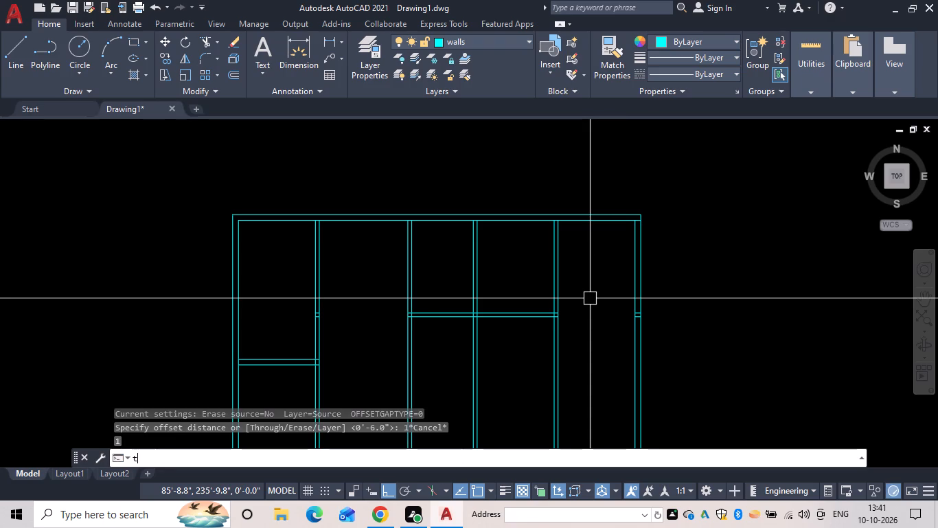
{"action": "key", "text": "space"}
{"action": "scroll", "coordinate": [583, 239], "scroll_direction": "up", "scroll_amount": 3}
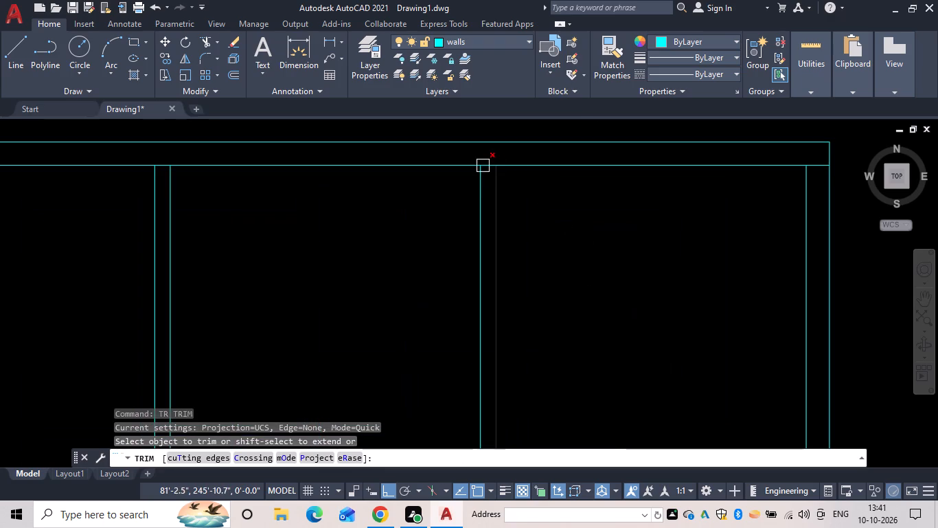
{"action": "left_click", "coordinate": [488, 162]}
{"action": "key", "text": "Escape"}
Offset the inner top wall line of the last room 18' downward to mark its depth.
{"action": "key", "text": "o"}
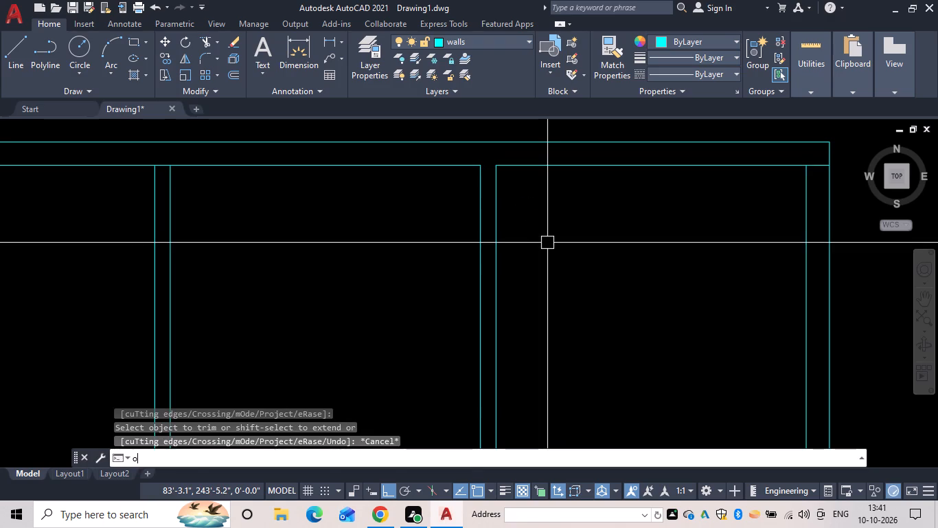
{"action": "type", "text": "f"}
{"action": "key", "text": "space"}
{"action": "type", "text": "18'"}
{"action": "key", "text": "space"}
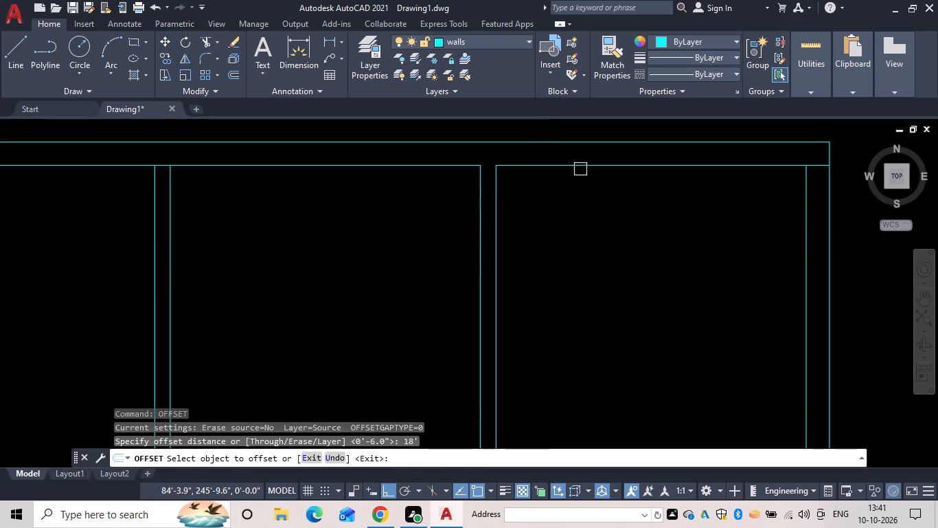
{"action": "left_click_drag", "start_coordinate": [582, 164], "coordinate": [585, 174]}
{"action": "scroll", "coordinate": [617, 276], "scroll_direction": "down", "scroll_amount": 3}
{"action": "middle_click_drag", "start_coordinate": [606, 275], "coordinate": [536, 144]}
{"action": "left_click", "coordinate": [549, 280]}
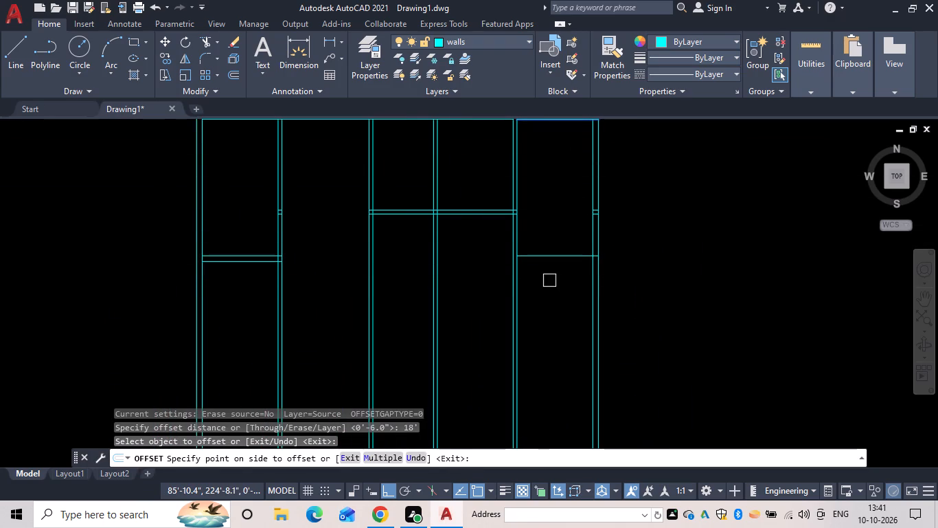
{"action": "key", "text": "space"}
Offset the last room's new lower line 6" downward to form its lower wall.
{"action": "key", "text": "space"}
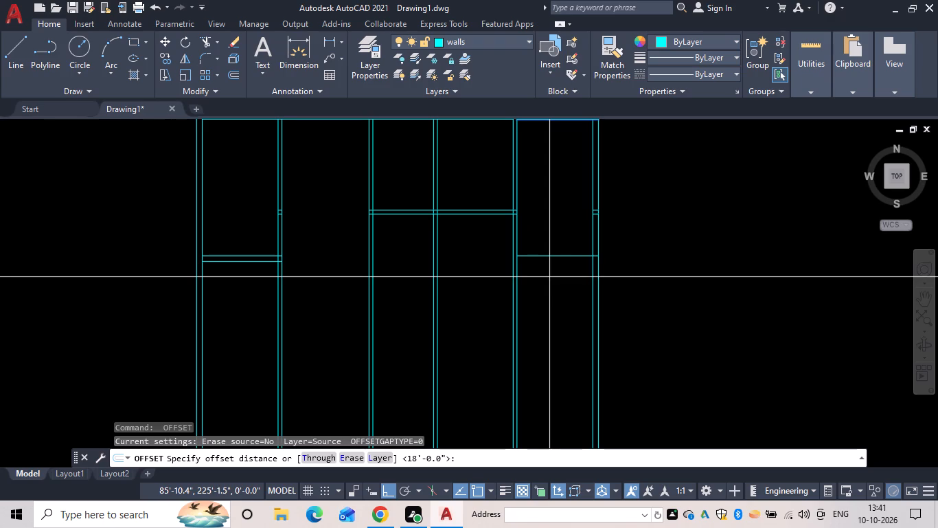
{"action": "type", "text": "6"}
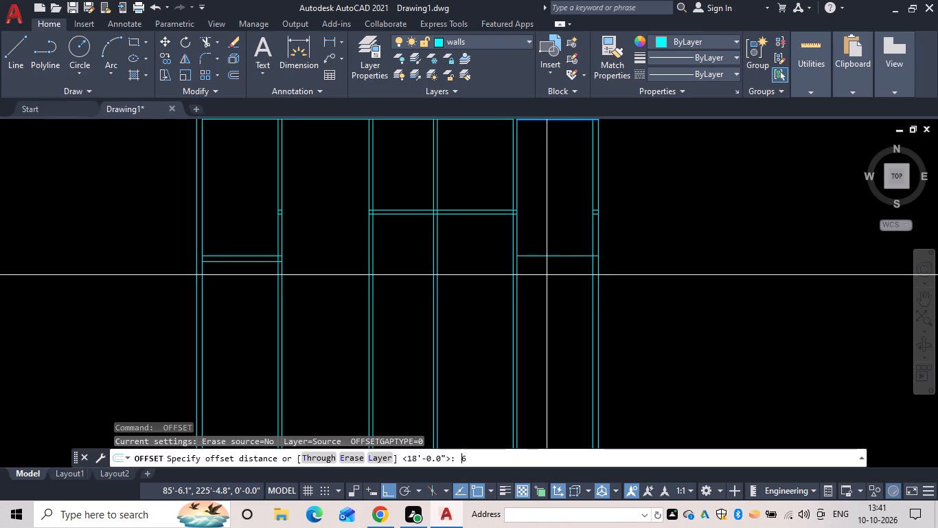
{"action": "key", "text": "space"}
{"action": "left_click_drag", "start_coordinate": [547, 254], "coordinate": [543, 277]}
{"action": "left_click", "coordinate": [540, 318]}
{"action": "scroll", "coordinate": [543, 302], "scroll_direction": "up", "scroll_amount": 1}
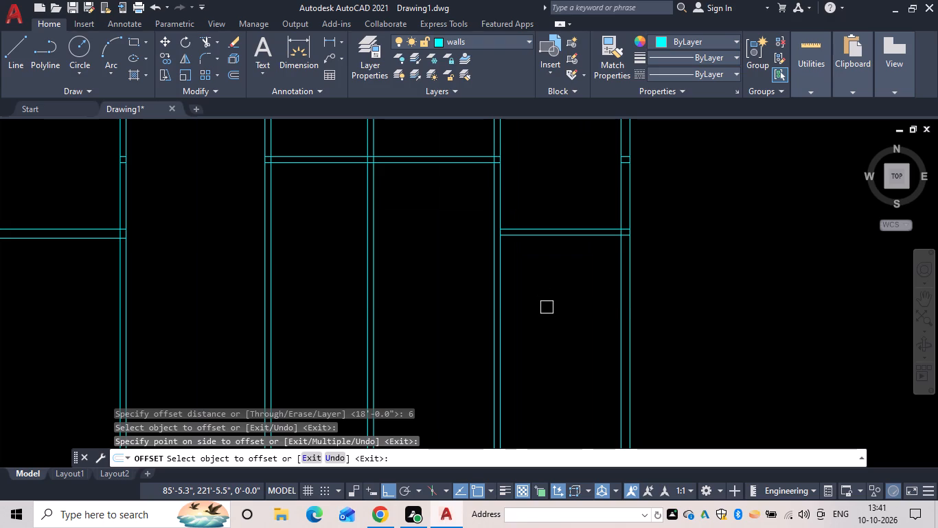
{"action": "key", "text": "Escape"}
Offset the lower line of the last room's bottom wall 6'3" downward to mark the small room's depth.
{"action": "type", "text": "of 6'3\""}
{"action": "key", "text": "space"}
{"action": "left_click_drag", "start_coordinate": [538, 239], "coordinate": [537, 246]}
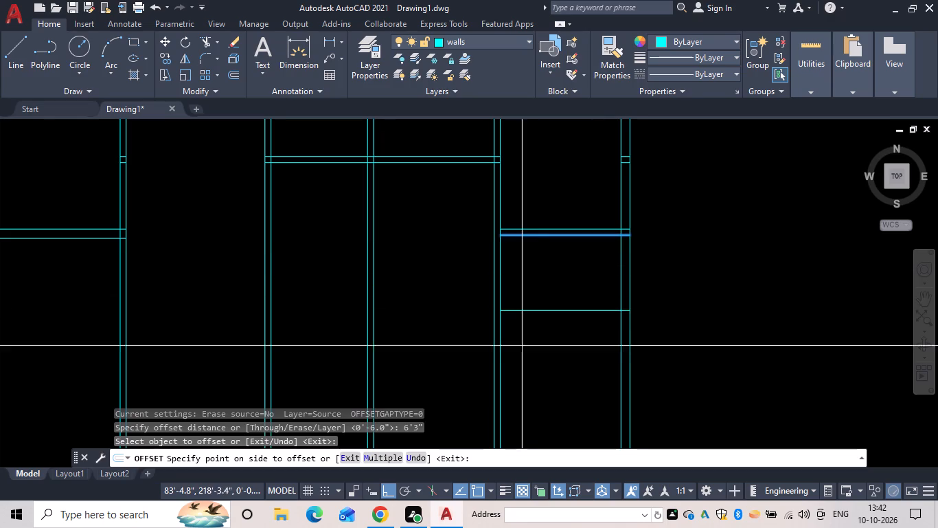
{"action": "left_click", "coordinate": [522, 350]}
{"action": "key", "text": "space"}
Offset the small room's new lower line 9" downward to form its bottom wall.
{"action": "key", "text": "space"}
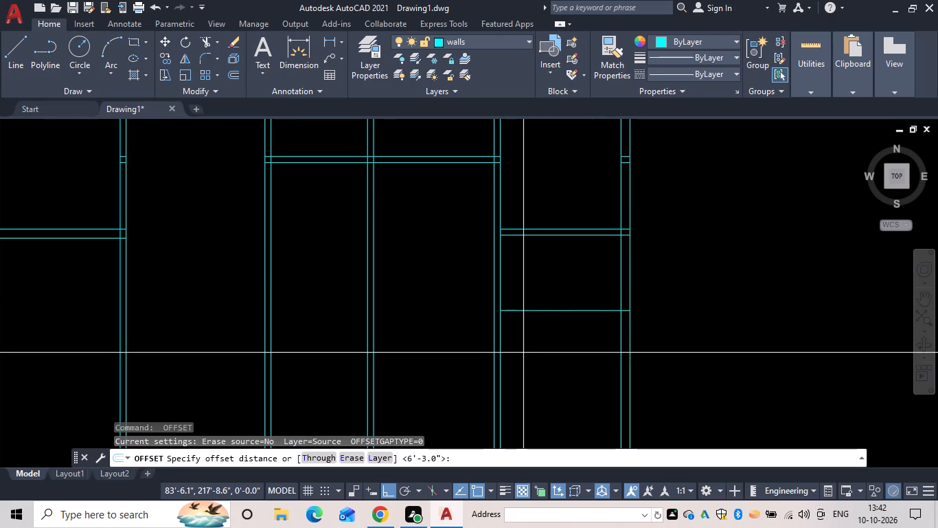
{"action": "type", "text": "9"}
{"action": "key", "text": "space"}
{"action": "left_click_drag", "start_coordinate": [572, 309], "coordinate": [571, 322]}
{"action": "left_click", "coordinate": [585, 407]}
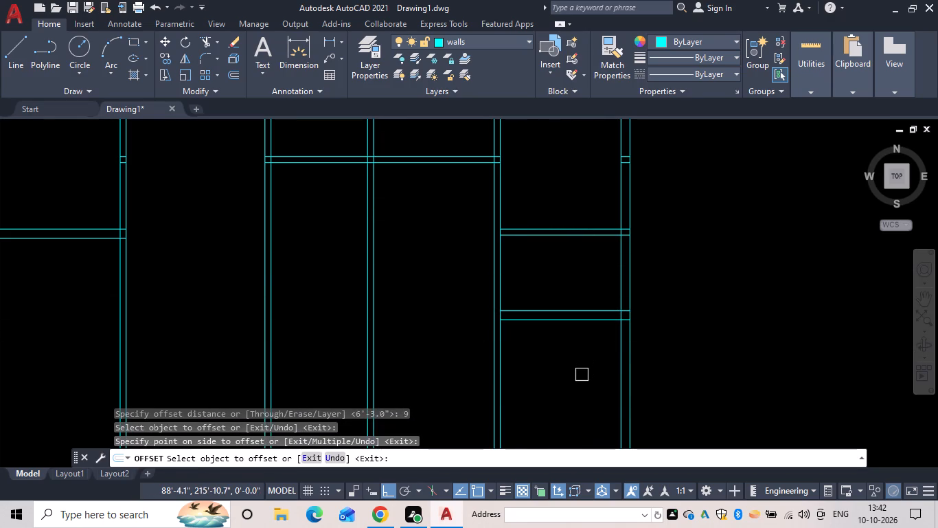
{"action": "scroll", "coordinate": [578, 378], "scroll_direction": "down", "scroll_amount": 2}
{"action": "scroll", "coordinate": [577, 379], "scroll_direction": "up", "scroll_amount": 2}
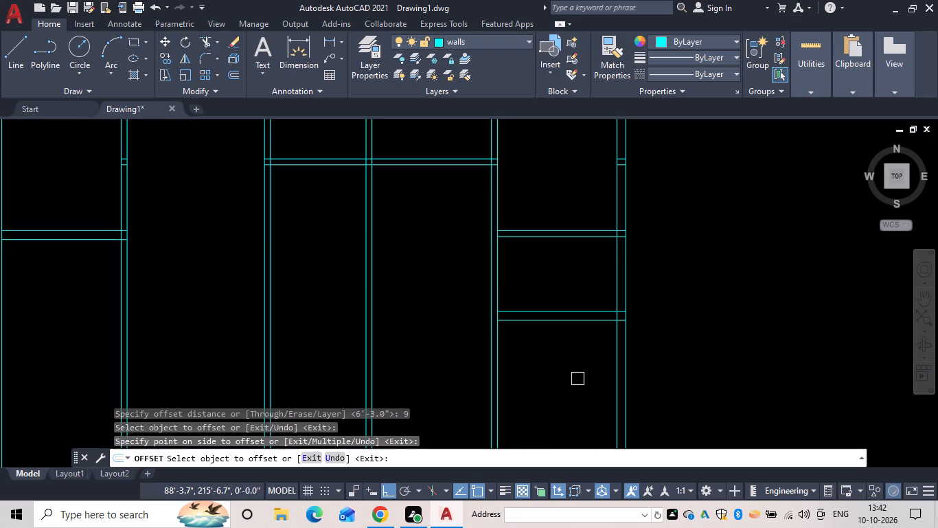
{"action": "middle_click_drag", "start_coordinate": [577, 379], "coordinate": [578, 425]}
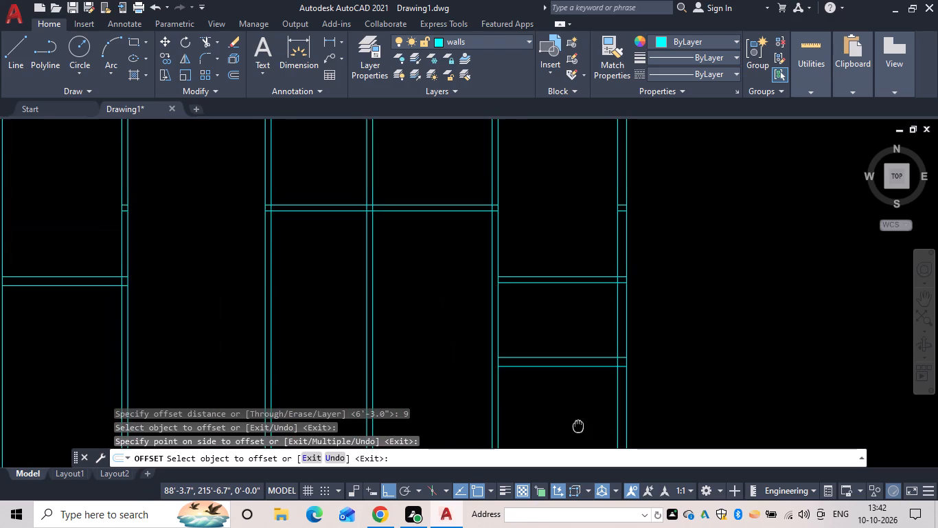
{"action": "middle_click_drag", "start_coordinate": [578, 425], "coordinate": [577, 428]}
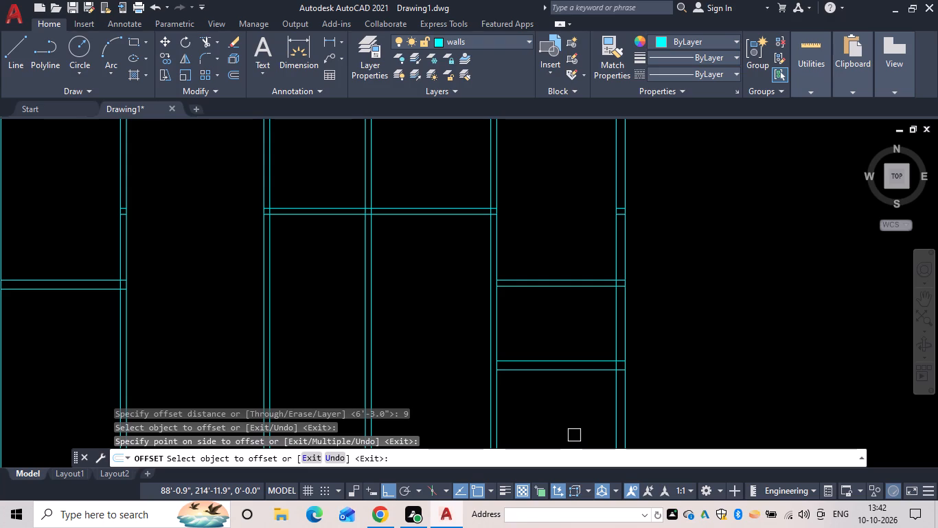
{"action": "key", "text": "Escape"}
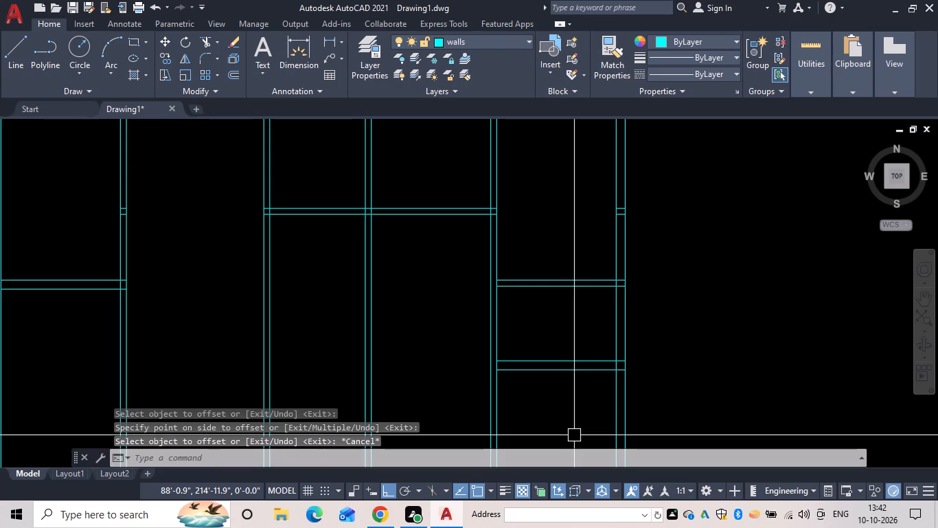
Trim the overlapping lines where the last room's 6" lower wall meets the right outer wall.
{"action": "type", "text": "tr"}
{"action": "key", "text": "space"}
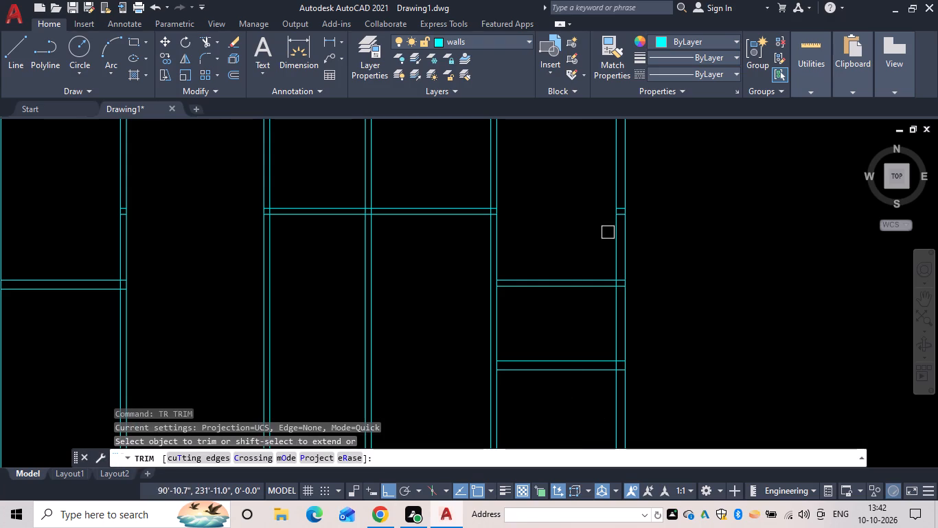
{"action": "scroll", "coordinate": [607, 226], "scroll_direction": "up", "scroll_amount": 2}
{"action": "middle_click_drag", "start_coordinate": [639, 349], "coordinate": [490, 234]}
{"action": "scroll", "coordinate": [639, 349], "scroll_direction": "up", "scroll_amount": 1}
{"action": "left_click_drag", "start_coordinate": [444, 265], "coordinate": [472, 255]}
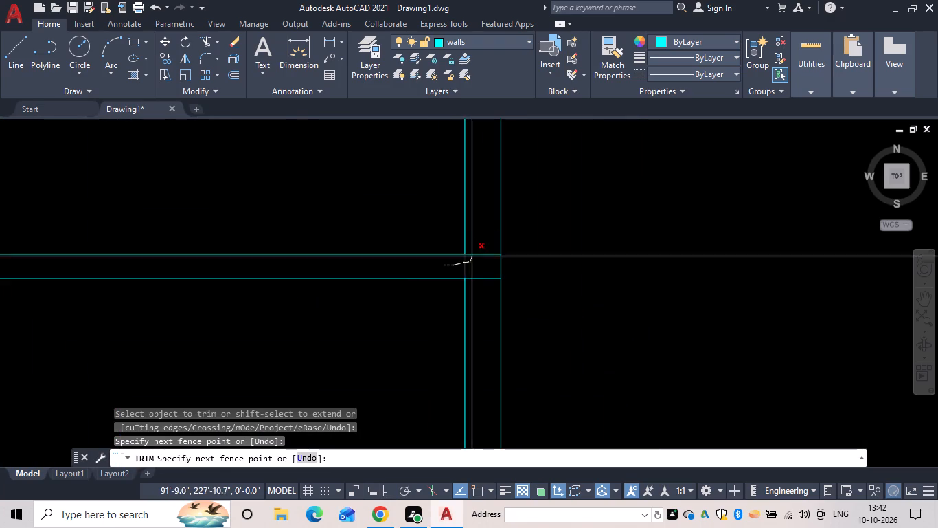
{"action": "left_click_drag", "start_coordinate": [472, 255], "coordinate": [479, 302]}
{"action": "key", "text": "Escape"}
Offset the inner line of the right outer wall 6' to the left to mark the small room's width.
{"action": "type", "text": "of 6'"}
{"action": "key", "text": "space"}
{"action": "scroll", "coordinate": [426, 289], "scroll_direction": "down", "scroll_amount": 2}
{"action": "middle_click_drag", "start_coordinate": [389, 359], "coordinate": [394, 304]}
{"action": "left_click_drag", "start_coordinate": [431, 294], "coordinate": [417, 298]}
{"action": "left_click", "coordinate": [347, 318]}
{"action": "key", "text": "space"}
Offset the small room's new vertical line 9" to the left to form its side wall.
{"action": "key", "text": "space"}
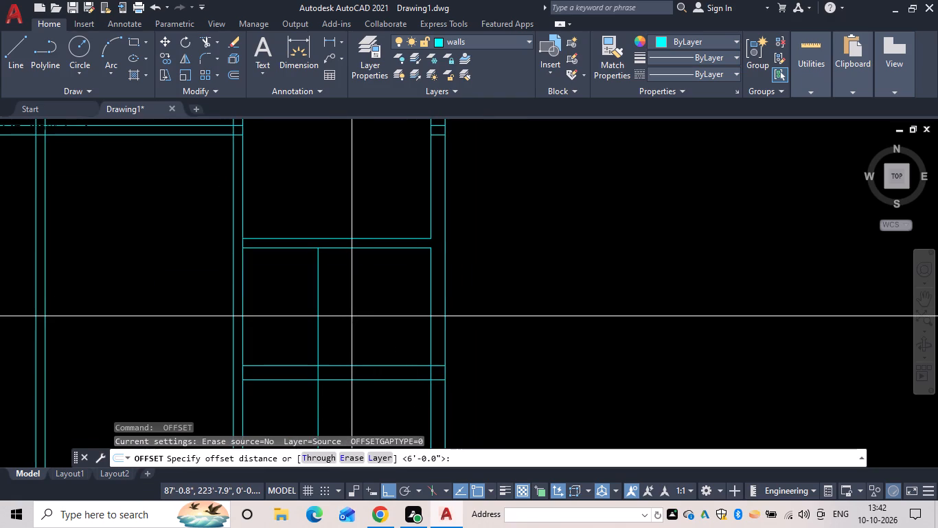
{"action": "type", "text": "9"}
{"action": "key", "text": "space"}
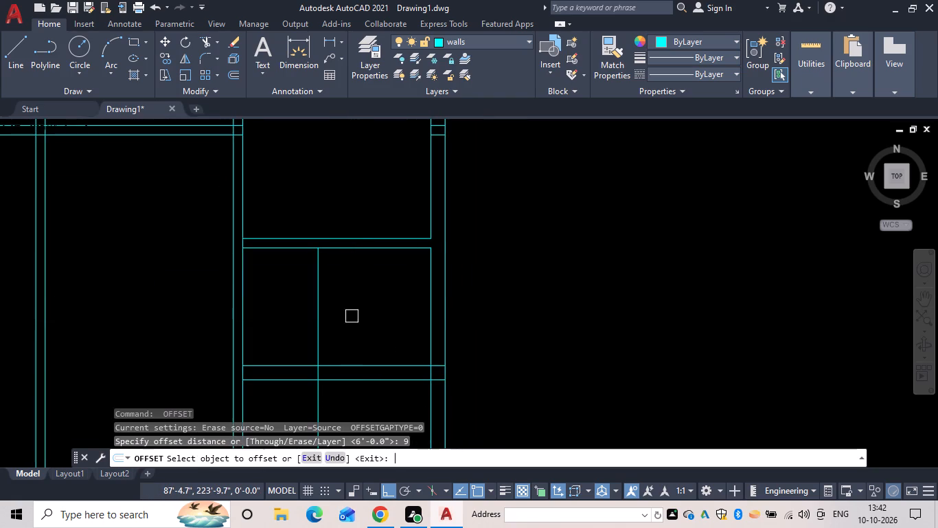
{"action": "left_click_drag", "start_coordinate": [312, 313], "coordinate": [293, 316]}
{"action": "left_click", "coordinate": [266, 324]}
{"action": "left_click", "coordinate": [318, 311]}
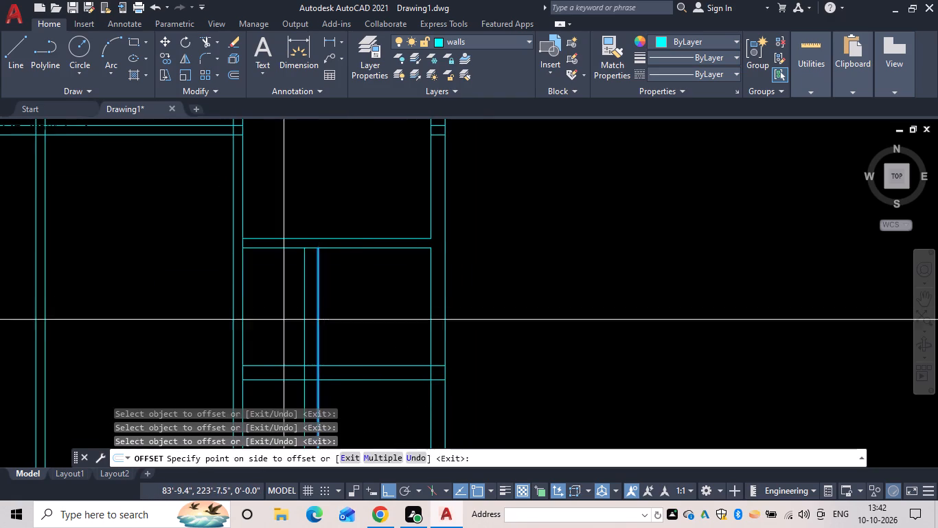
{"action": "left_click", "coordinate": [257, 322]}
{"action": "key", "text": "Escape"}
Trim the small room's bottom wall lines left of its side wall, and the side wall lines below the bottom wall.
{"action": "key", "text": "t"}
{"action": "type", "text": "r"}
{"action": "key", "text": "space"}
{"action": "scroll", "coordinate": [277, 313], "scroll_direction": "down", "scroll_amount": 2}
{"action": "middle_click_drag", "start_coordinate": [291, 319], "coordinate": [316, 302]}
{"action": "left_click_drag", "start_coordinate": [304, 300], "coordinate": [311, 341]}
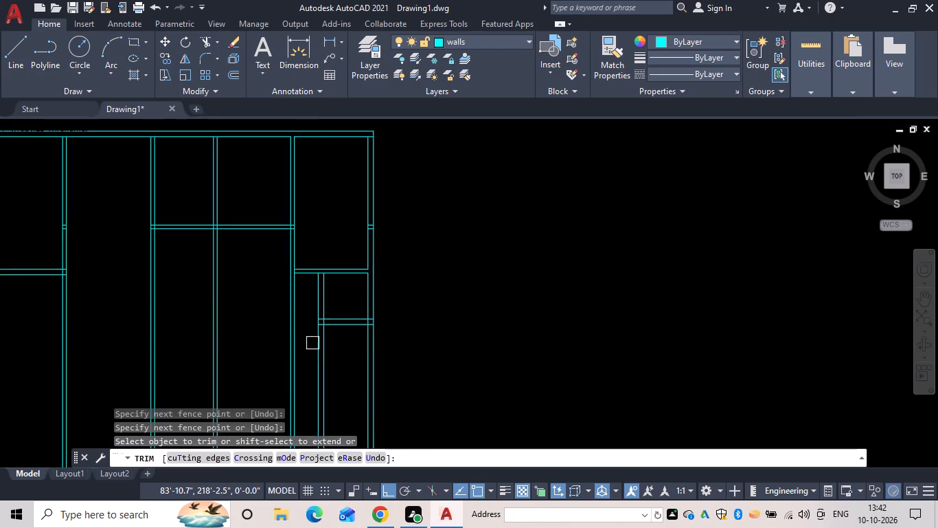
{"action": "left_click_drag", "start_coordinate": [314, 349], "coordinate": [325, 354]}
{"action": "left_click", "coordinate": [328, 352]}
{"action": "key", "text": "Escape"}
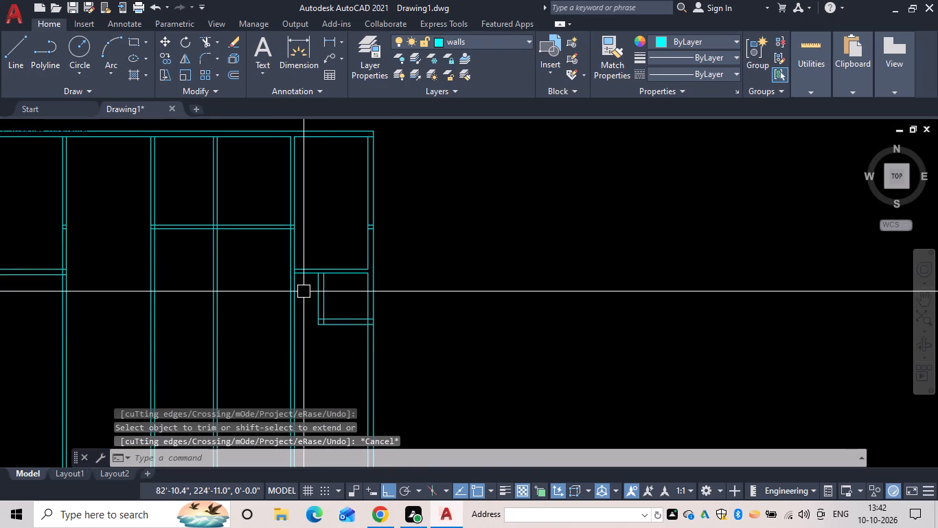
Extend the lower line of the last room's bottom wall left to the far line of the last partition.
{"action": "type", "text": "ex"}
{"action": "key", "text": "space"}
{"action": "left_click", "coordinate": [301, 275]}
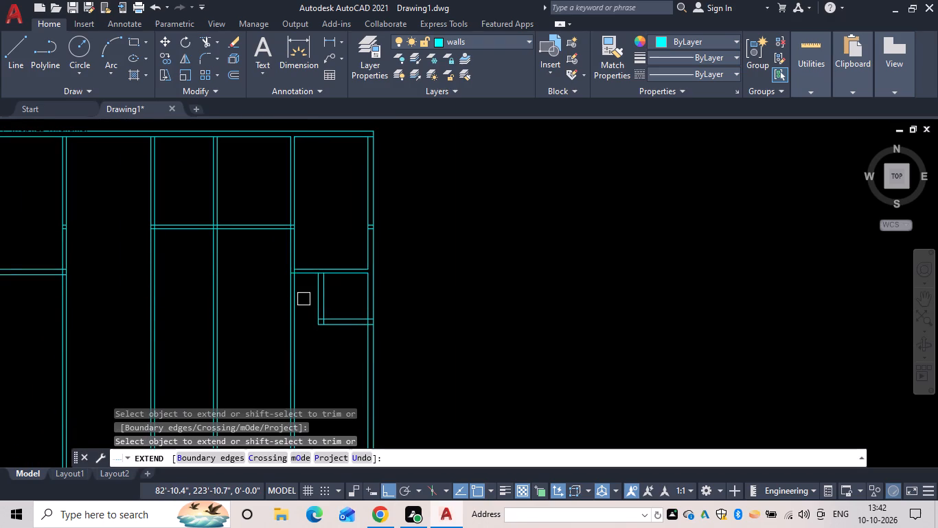
{"action": "key", "text": "Escape"}
{"action": "key", "text": "r"}
{"action": "key", "text": "Escape"}
Trim both lines of the last vertical partition below the last room's bottom wall.
{"action": "type", "text": "tr"}
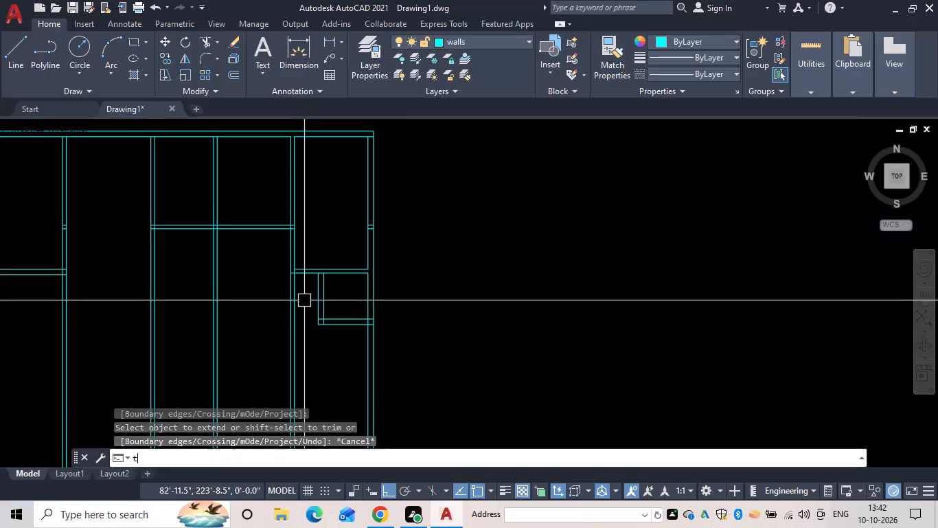
{"action": "key", "text": "space"}
{"action": "left_click_drag", "start_coordinate": [304, 300], "coordinate": [272, 318]}
{"action": "left_click_drag", "start_coordinate": [286, 313], "coordinate": [294, 305]}
{"action": "left_click", "coordinate": [295, 302]}
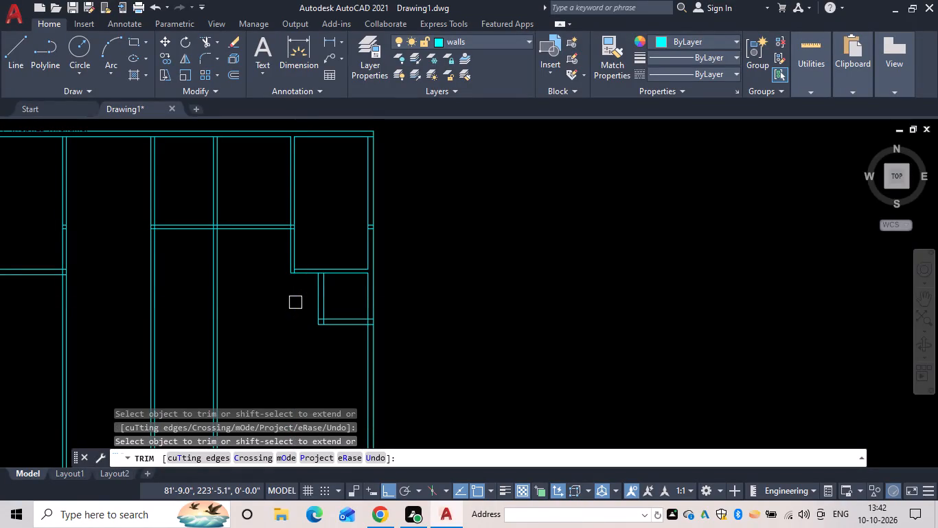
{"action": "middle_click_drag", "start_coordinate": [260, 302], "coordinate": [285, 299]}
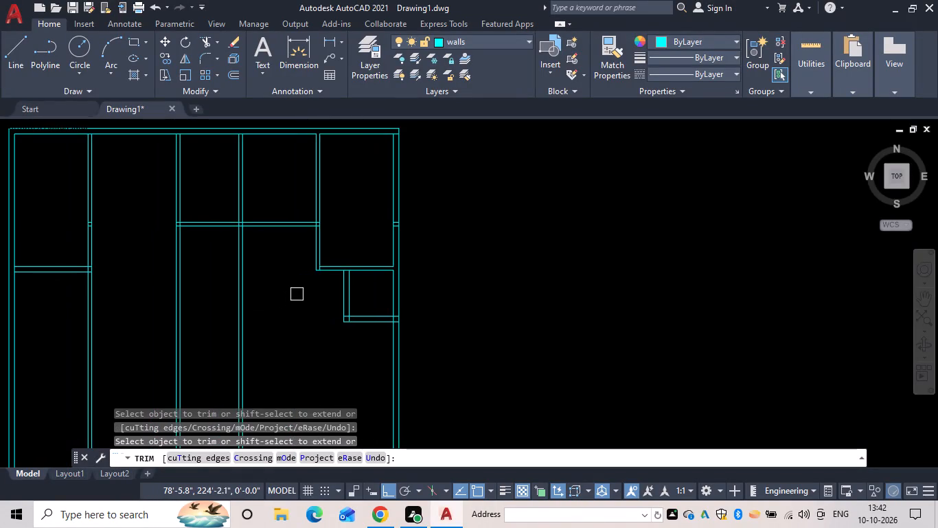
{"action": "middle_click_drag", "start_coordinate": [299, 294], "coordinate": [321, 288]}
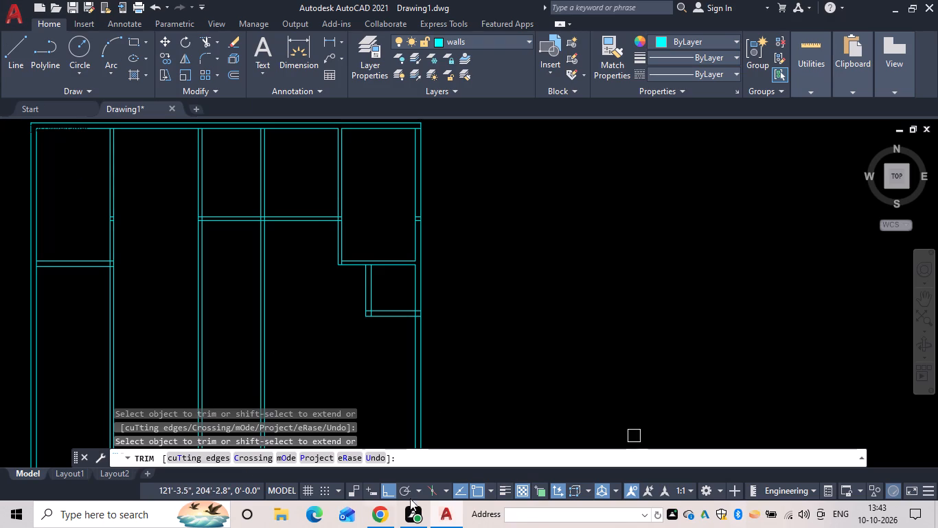
Trim both lines of the three remaining long vertical partitions below the bottom walls of the upper rooms.
{"action": "key", "text": "Escape"}
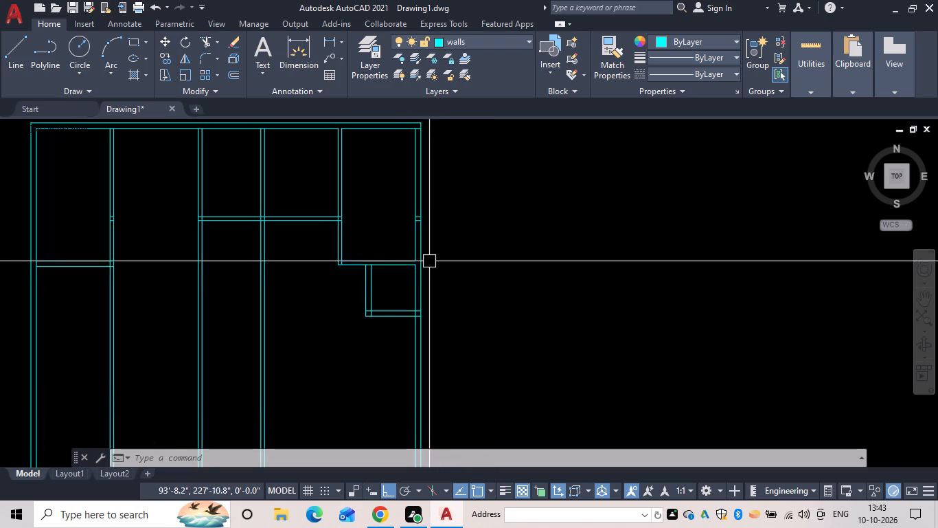
{"action": "key", "text": "Escape"}
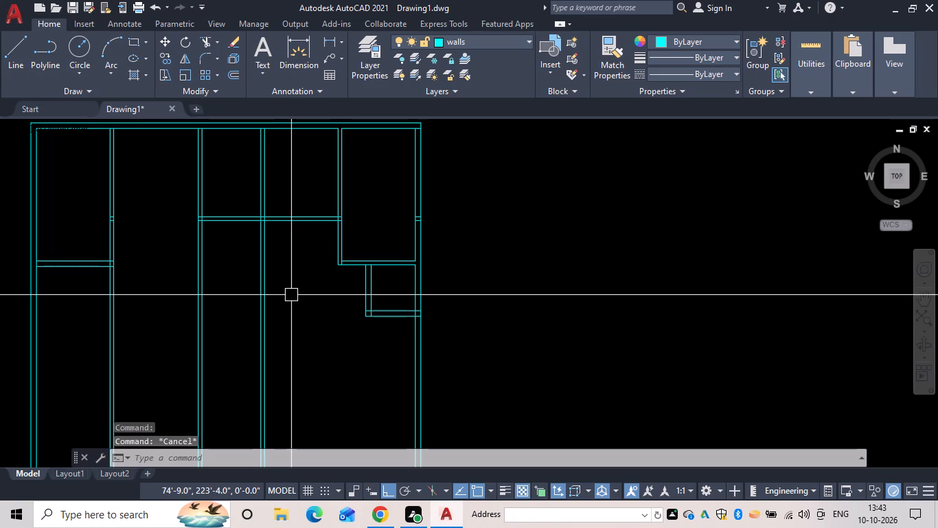
{"action": "type", "text": "tr"}
{"action": "key", "text": "space"}
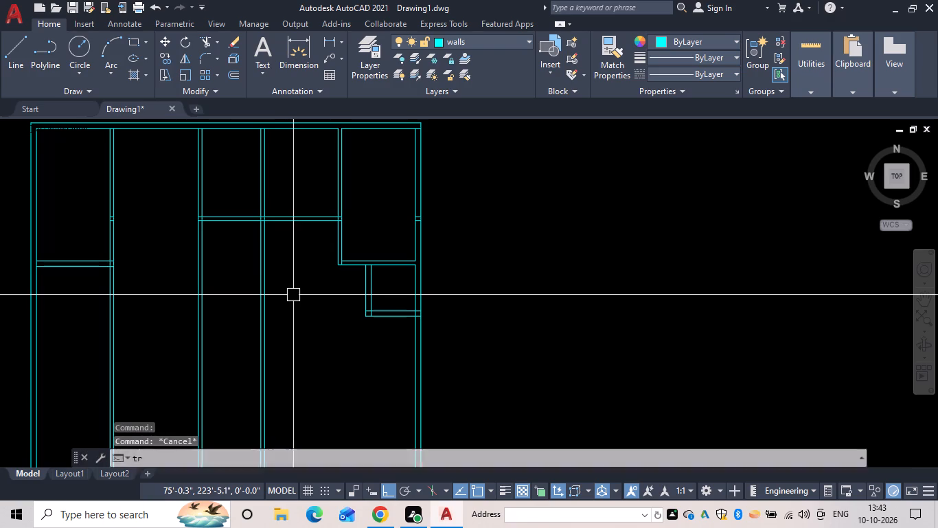
{"action": "middle_click_drag", "start_coordinate": [299, 303], "coordinate": [349, 257]}
{"action": "left_click_drag", "start_coordinate": [370, 309], "coordinate": [371, 307]}
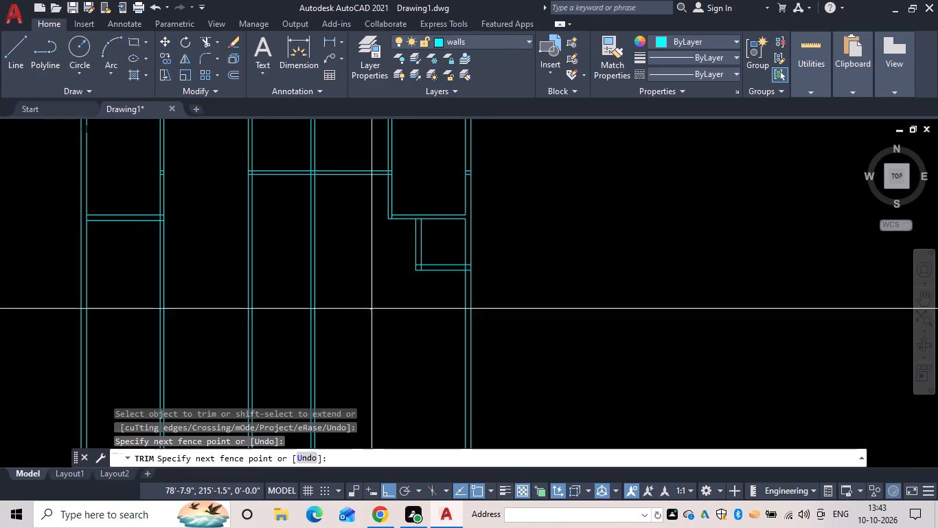
{"action": "left_click_drag", "start_coordinate": [371, 307], "coordinate": [115, 318]}
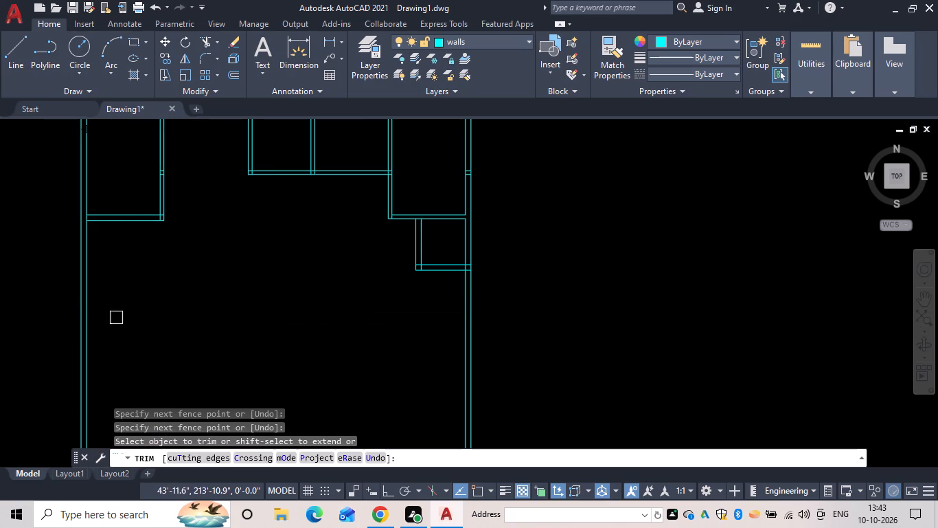
{"action": "key", "text": "Escape"}
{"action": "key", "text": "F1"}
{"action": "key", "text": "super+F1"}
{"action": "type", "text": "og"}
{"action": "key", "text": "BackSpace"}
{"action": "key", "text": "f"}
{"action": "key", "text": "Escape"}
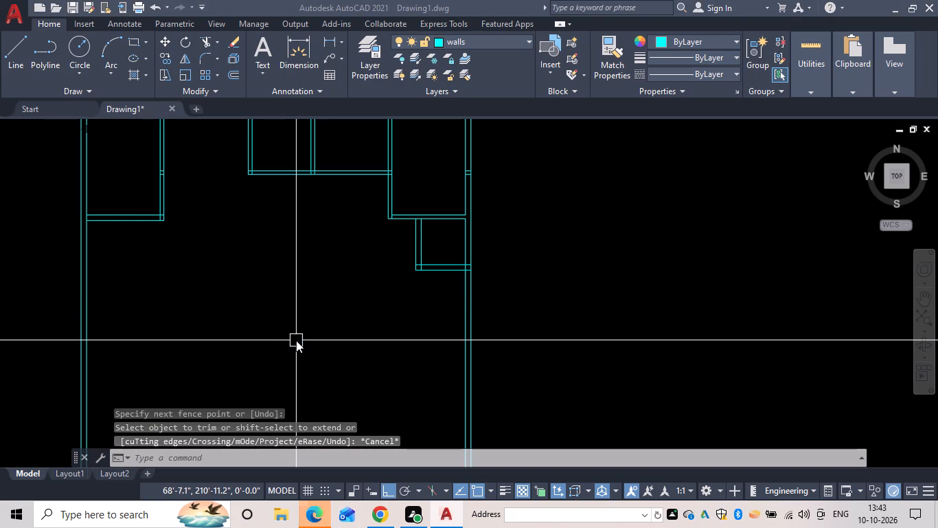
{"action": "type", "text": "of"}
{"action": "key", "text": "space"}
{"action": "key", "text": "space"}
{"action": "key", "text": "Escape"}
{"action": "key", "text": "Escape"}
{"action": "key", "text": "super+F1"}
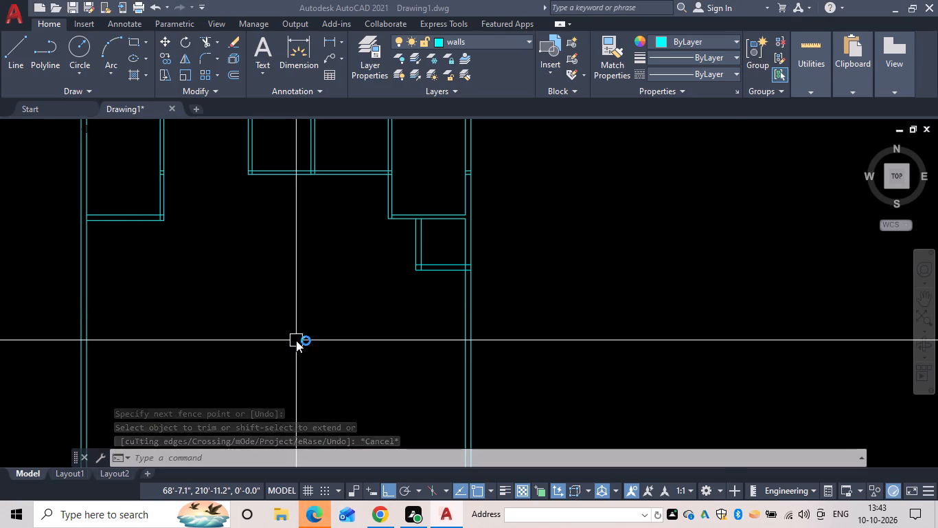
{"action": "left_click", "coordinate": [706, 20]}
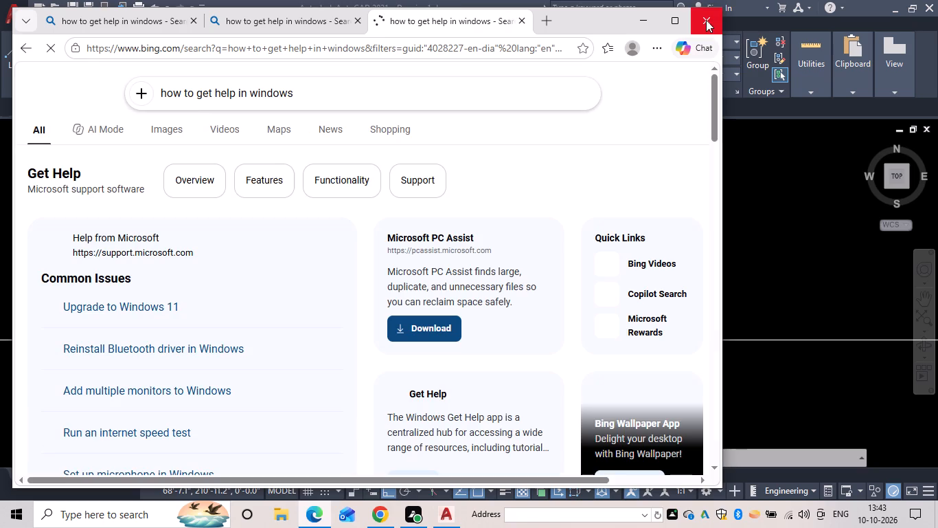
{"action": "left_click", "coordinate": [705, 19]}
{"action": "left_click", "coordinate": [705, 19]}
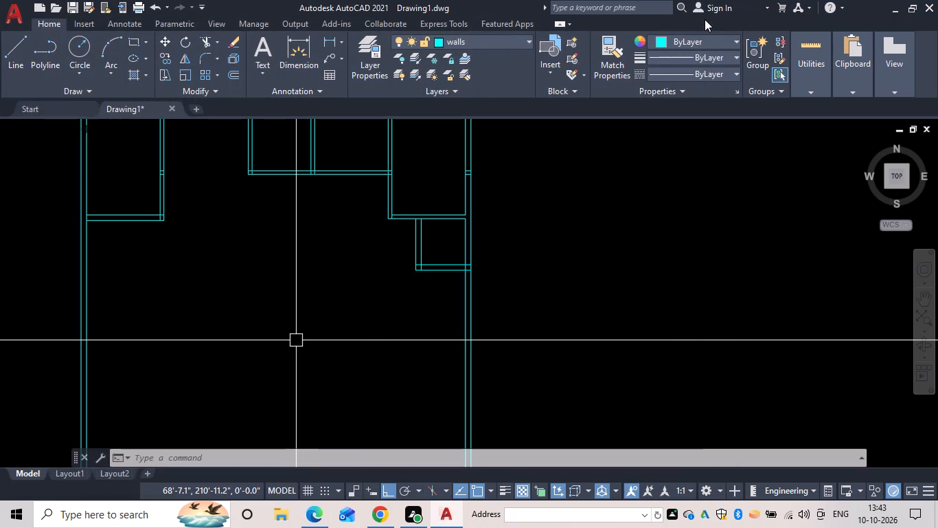
Stretch the upper line of the small room's bottom wall left to just past the partition between the two middle rooms.
{"action": "scroll", "coordinate": [630, 199], "scroll_direction": "down", "scroll_amount": 2}
{"action": "key", "text": "Escape"}
{"action": "scroll", "coordinate": [488, 208], "scroll_direction": "up", "scroll_amount": 3}
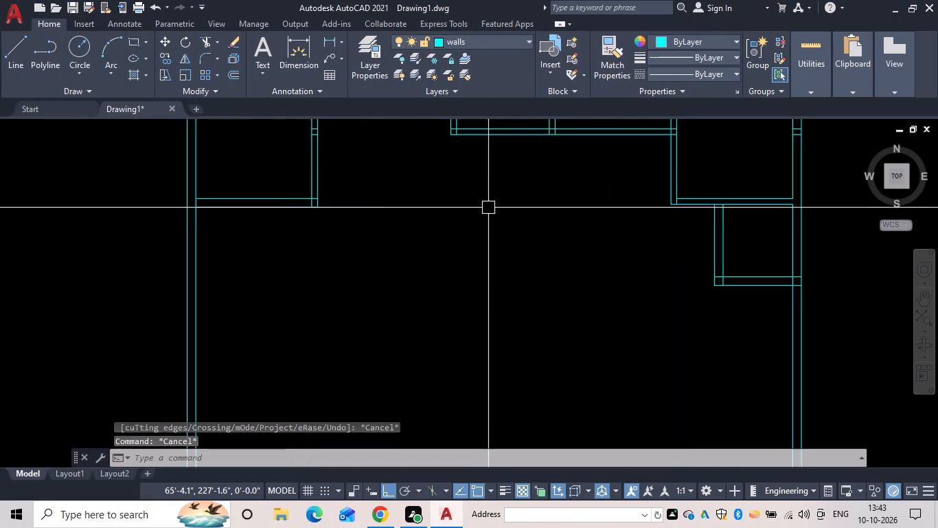
{"action": "scroll", "coordinate": [488, 208], "scroll_direction": "down", "scroll_amount": 1}
{"action": "middle_click_drag", "start_coordinate": [488, 208], "coordinate": [488, 214]}
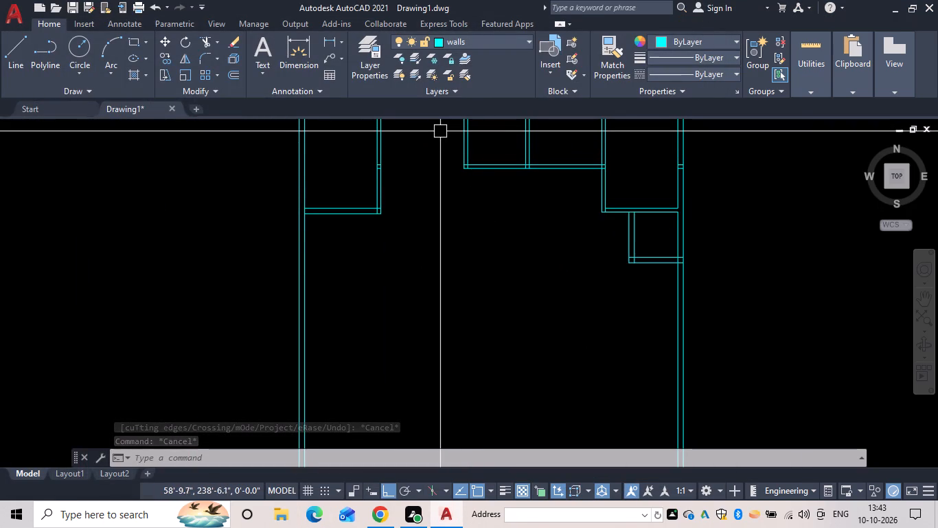
{"action": "scroll", "coordinate": [654, 267], "scroll_direction": "up", "scroll_amount": 2}
{"action": "left_click", "coordinate": [641, 241]}
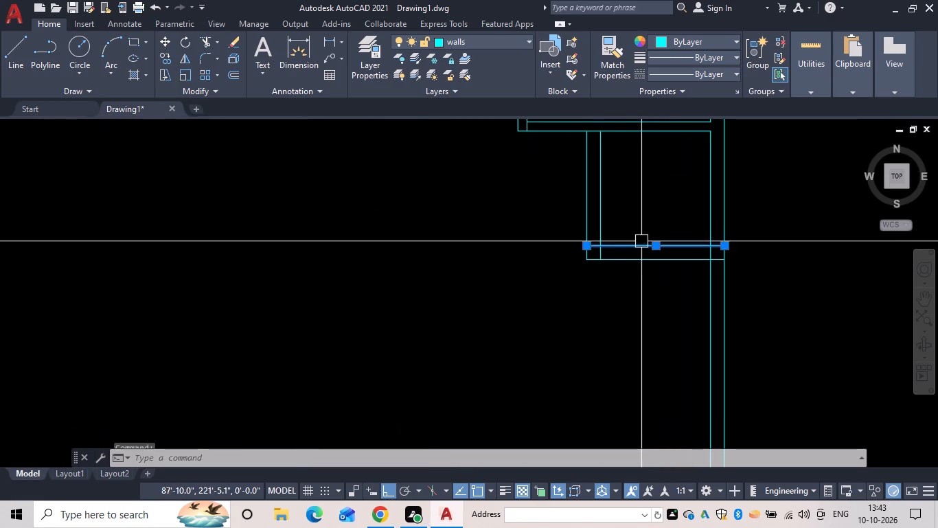
{"action": "left_click", "coordinate": [577, 241]}
{"action": "left_click", "coordinate": [577, 231]}
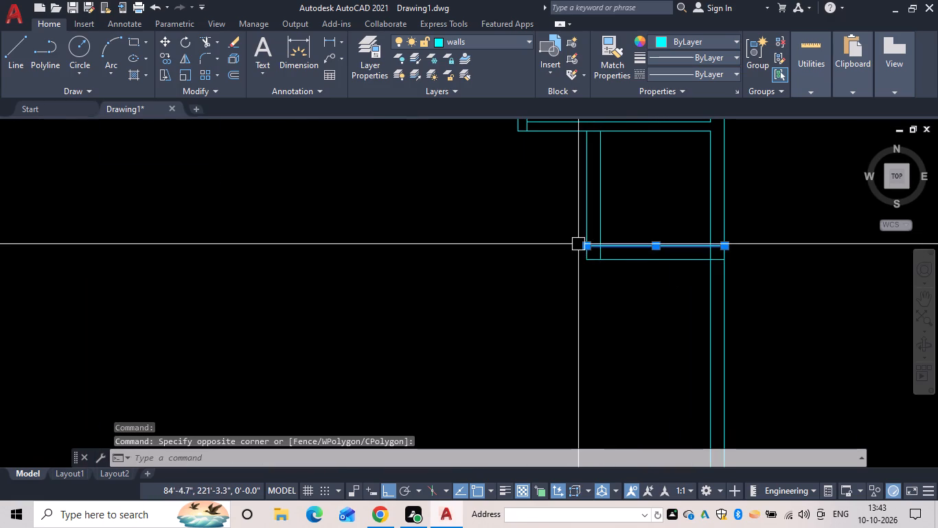
{"action": "left_click", "coordinate": [584, 249]}
{"action": "scroll", "coordinate": [482, 250], "scroll_direction": "down", "scroll_amount": 2}
{"action": "middle_click_drag", "start_coordinate": [466, 255], "coordinate": [475, 262]}
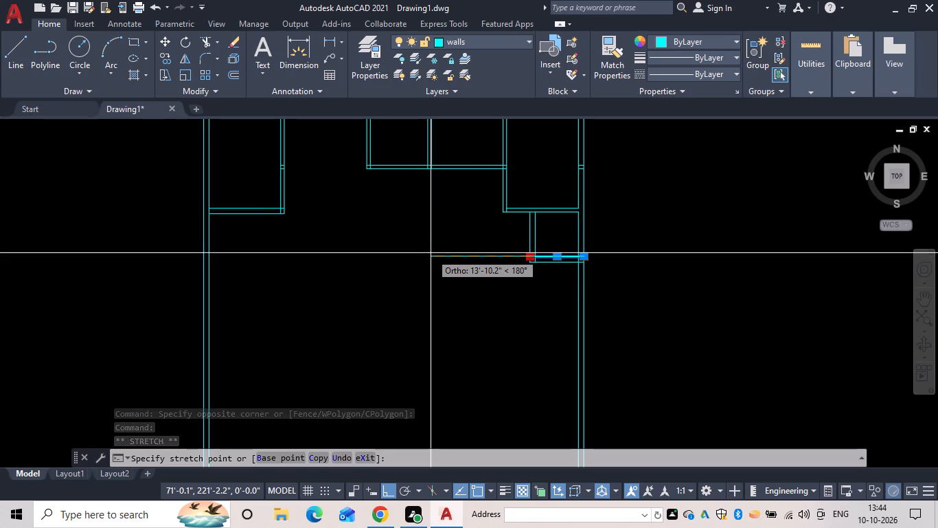
{"action": "left_click", "coordinate": [420, 248]}
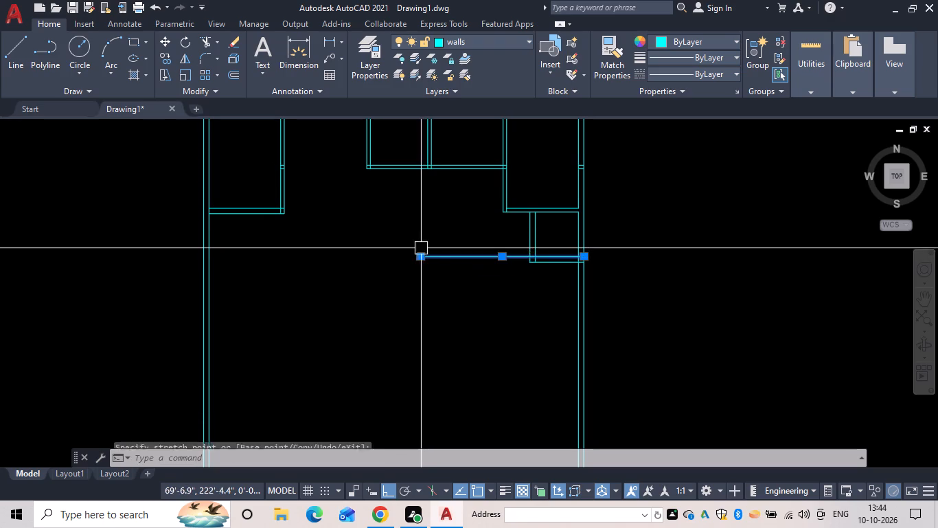
{"action": "key", "text": "Escape"}
Extend the right line of the partition between the two middle rooms down to the stretched wall line.
{"action": "type", "text": "ex"}
{"action": "key", "text": "space"}
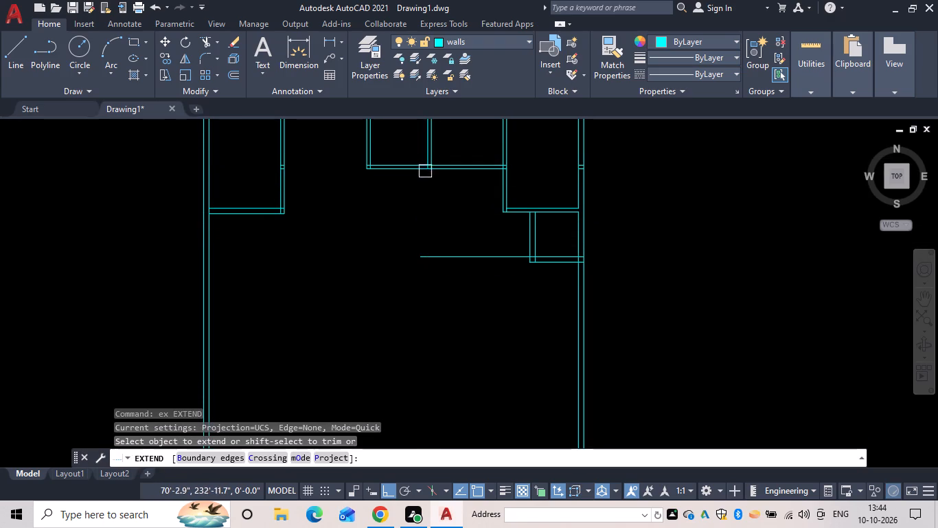
{"action": "scroll", "coordinate": [425, 166], "scroll_direction": "up", "scroll_amount": 2}
{"action": "left_click", "coordinate": [436, 149]}
{"action": "middle_click_drag", "start_coordinate": [462, 309], "coordinate": [441, 230]}
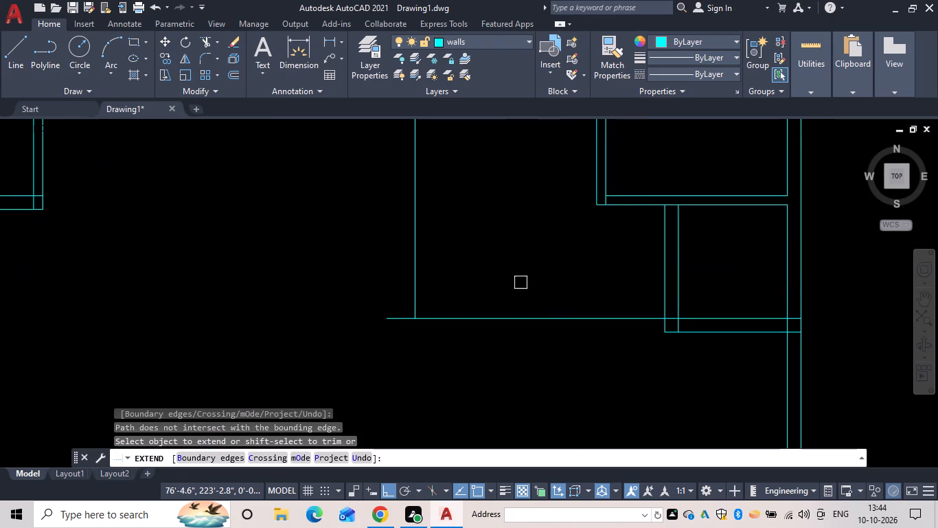
{"action": "key", "text": "Escape"}
Trim the piece of the stretched line that lies between the two lines of the small room's side wall.
{"action": "type", "text": "tr"}
{"action": "key", "text": "space"}
{"action": "scroll", "coordinate": [672, 321], "scroll_direction": "up", "scroll_amount": 2}
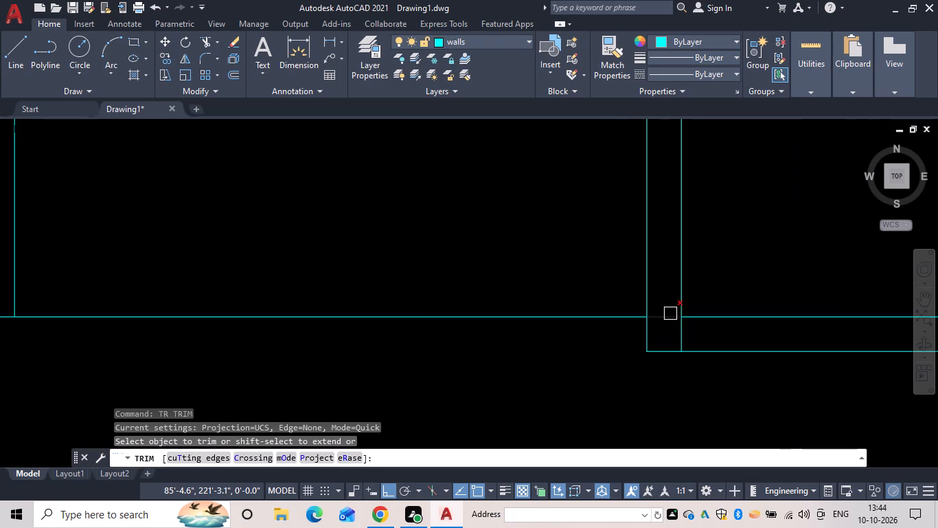
{"action": "left_click", "coordinate": [667, 313]}
{"action": "key", "text": "Escape"}
Offset the stretched wall line left of the small room 9" downward to form the new room's bottom wall.
{"action": "scroll", "coordinate": [618, 297], "scroll_direction": "down", "scroll_amount": 2}
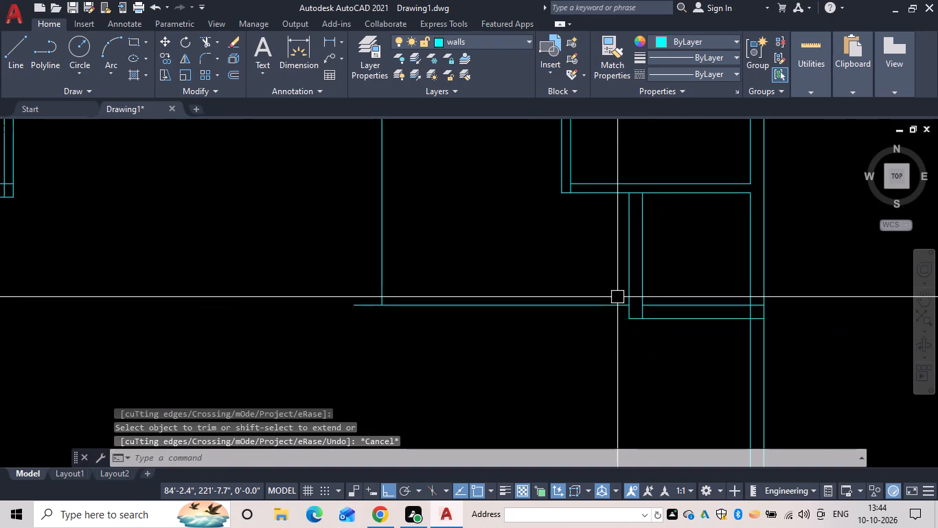
{"action": "type", "text": "of 9"}
{"action": "key", "text": "space"}
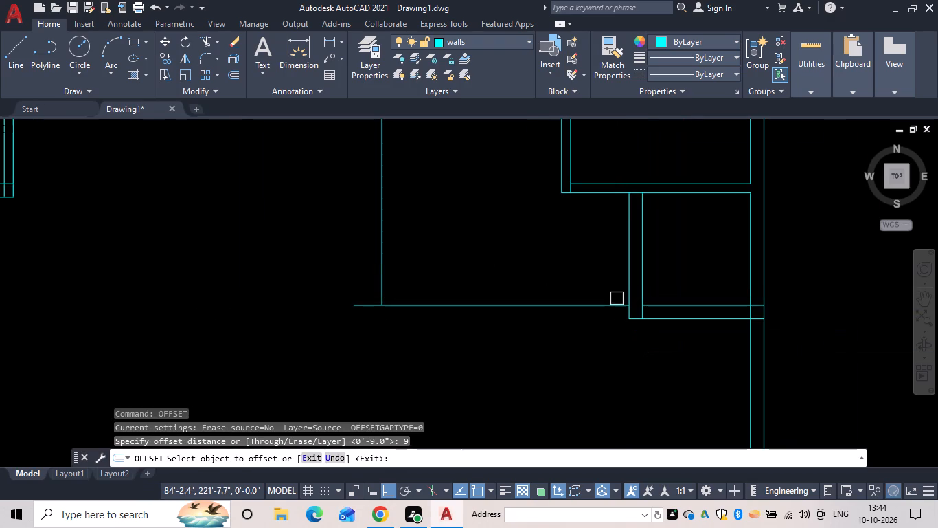
{"action": "left_click", "coordinate": [547, 309]}
{"action": "left_click", "coordinate": [546, 335]}
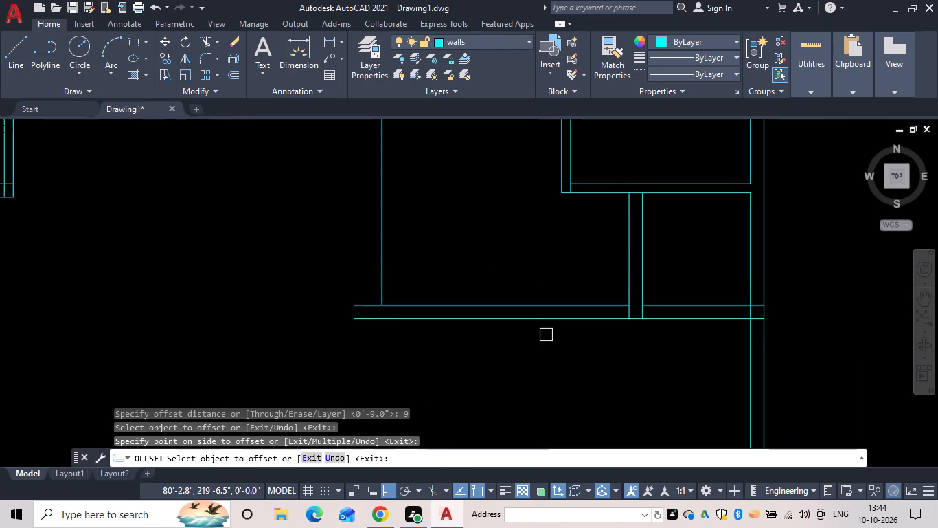
{"action": "scroll", "coordinate": [686, 307], "scroll_direction": "up", "scroll_amount": 3}
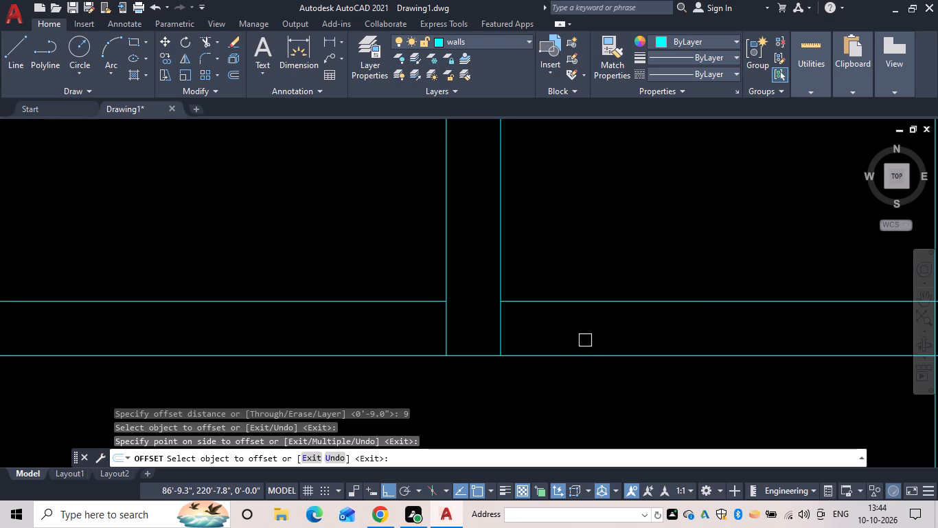
{"action": "scroll", "coordinate": [586, 338], "scroll_direction": "down", "scroll_amount": 1}
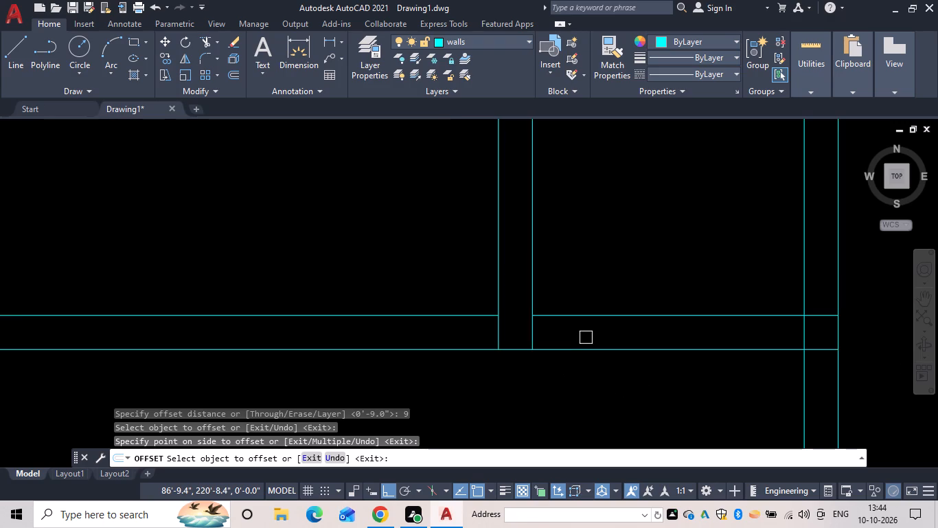
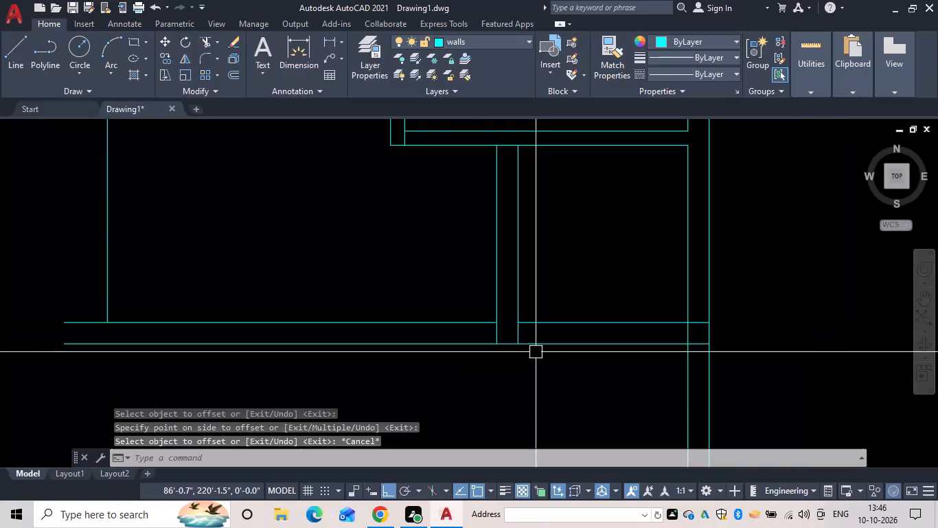
Measure the thickness of the small room's bottom wall with a linear dimension.
{"action": "key", "text": "d"}
{"action": "type", "text": "li"}
{"action": "key", "text": "space"}
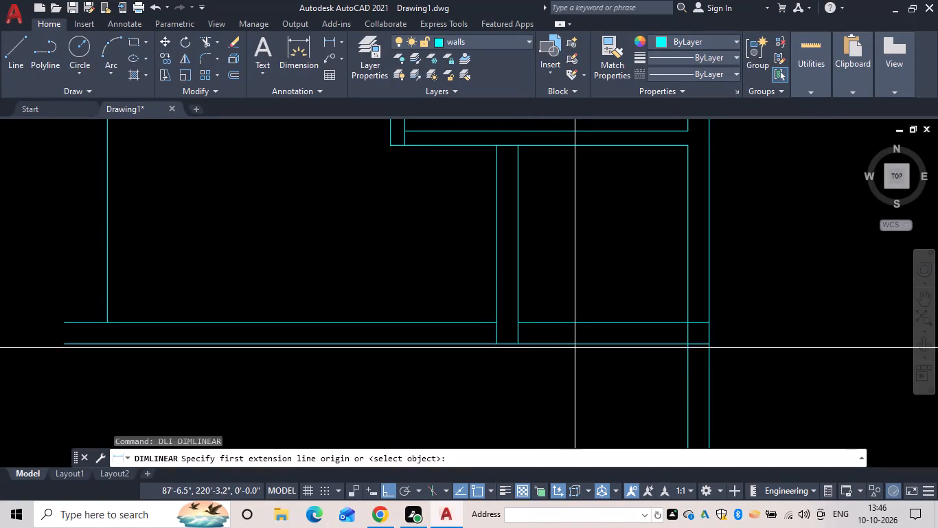
{"action": "left_click_drag", "start_coordinate": [578, 344], "coordinate": [578, 338]}
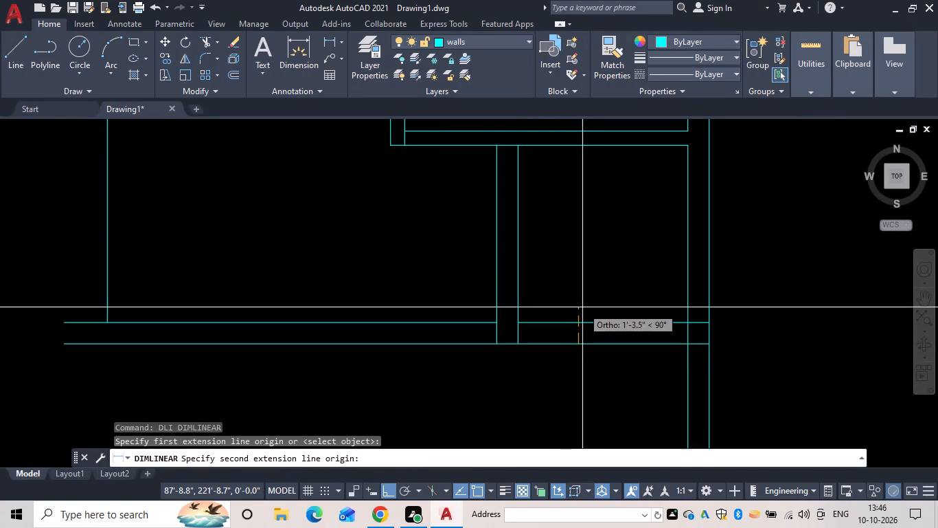
{"action": "left_click", "coordinate": [578, 322]}
{"action": "key", "text": "Escape"}
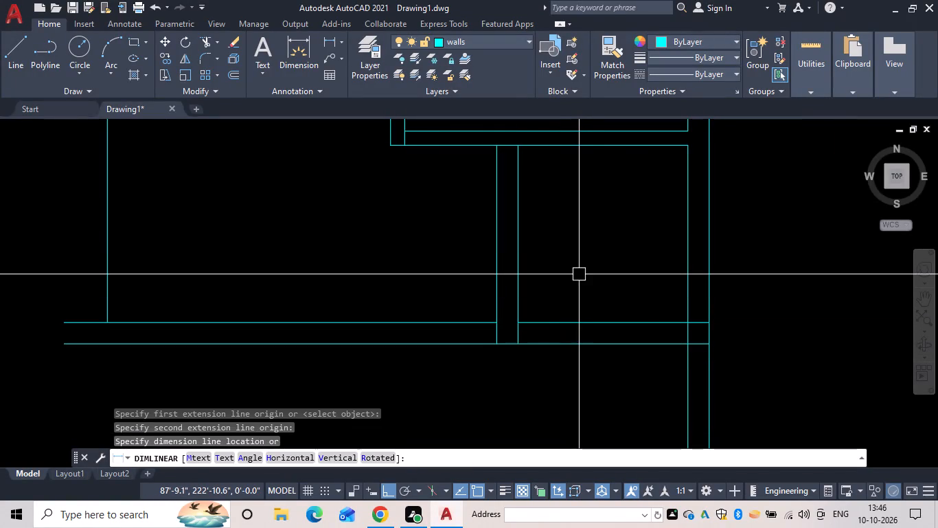
Extend the inner bottom line of the room above the small room left to the partition between the two middle rooms.
{"action": "scroll", "coordinate": [578, 292], "scroll_direction": "down", "scroll_amount": 3}
{"action": "middle_click_drag", "start_coordinate": [578, 296], "coordinate": [589, 313]}
{"action": "scroll", "coordinate": [575, 289], "scroll_direction": "up", "scroll_amount": 1}
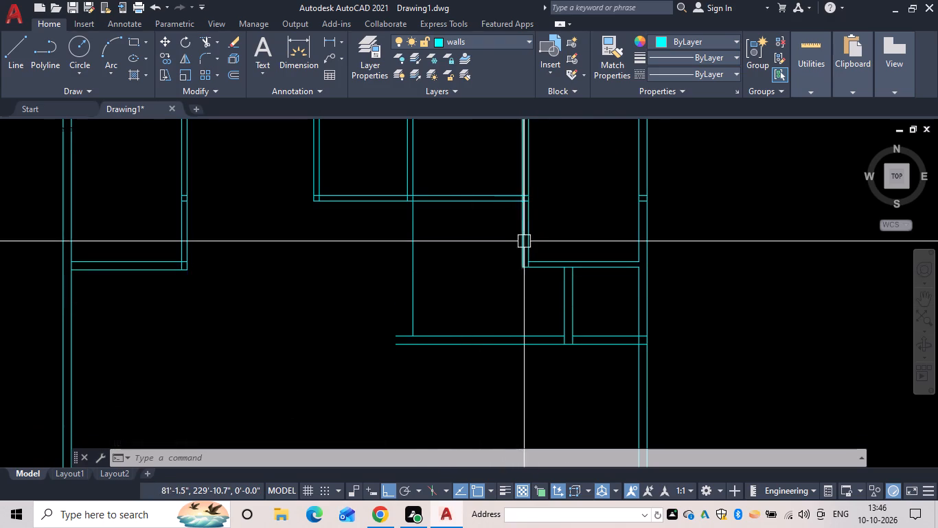
{"action": "key", "text": "Escape"}
{"action": "key", "text": "e"}
{"action": "key", "text": "x"}
{"action": "key", "text": "space"}
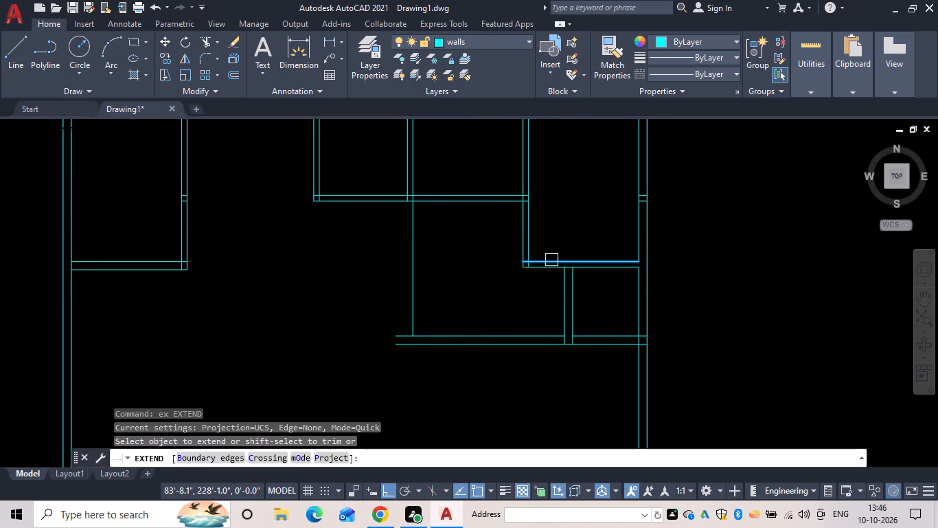
{"action": "left_click", "coordinate": [551, 260]}
{"action": "left_click", "coordinate": [549, 260]}
{"action": "key", "text": "Escape"}
Trim away both bottom wall lines between the small room's side wall and the partition between the middle rooms.
{"action": "key", "text": "t"}
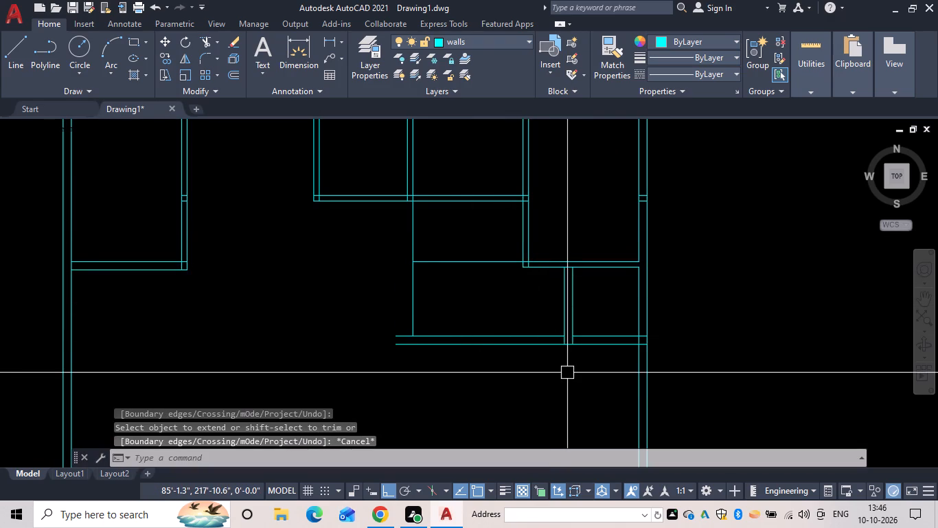
{"action": "type", "text": "r"}
{"action": "key", "text": "space"}
{"action": "left_click_drag", "start_coordinate": [548, 367], "coordinate": [541, 329]}
{"action": "scroll", "coordinate": [513, 288], "scroll_direction": "up", "scroll_amount": 2}
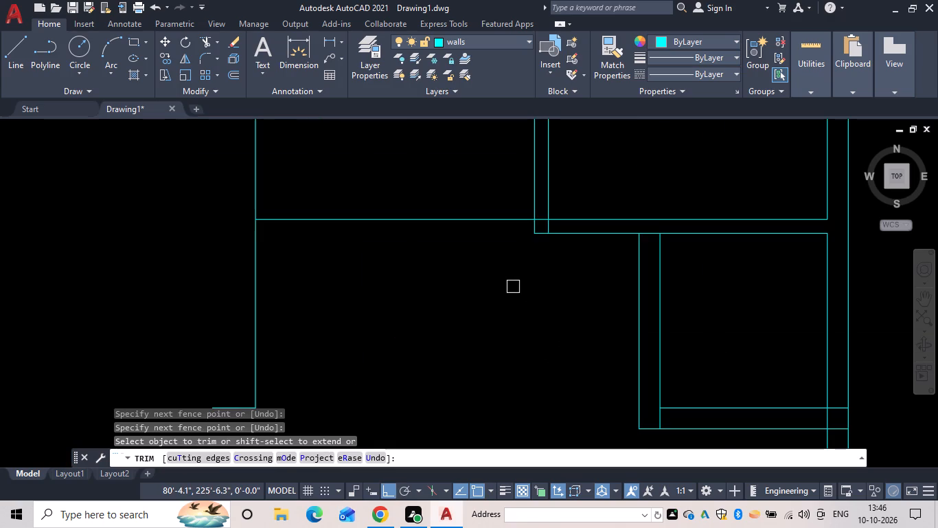
{"action": "key", "text": "Escape"}
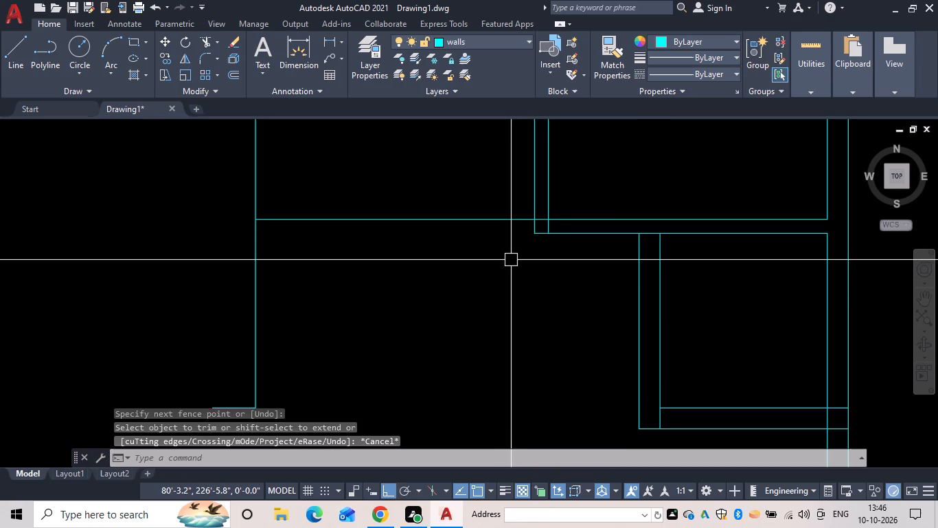
Trim the piece of the extended line that lies between the two lines of the 6" partition it crosses.
{"action": "type", "text": "tr"}
{"action": "key", "text": "space"}
{"action": "scroll", "coordinate": [535, 221], "scroll_direction": "up", "scroll_amount": 3}
{"action": "left_click", "coordinate": [559, 210]}
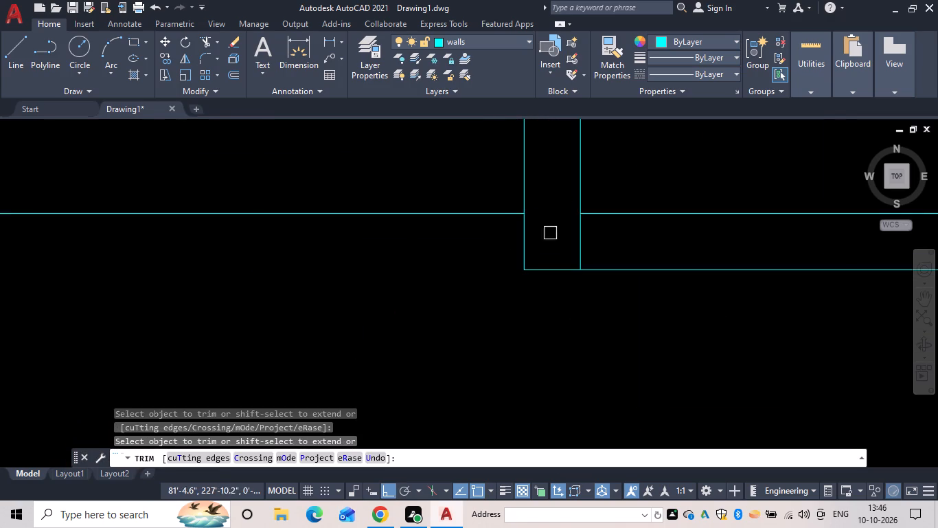
{"action": "key", "text": "Escape"}
Offset the extended wall line left of the 6" partition 9" downward.
{"action": "scroll", "coordinate": [502, 277], "scroll_direction": "down", "scroll_amount": 4}
{"action": "type", "text": "of"}
{"action": "key", "text": "space"}
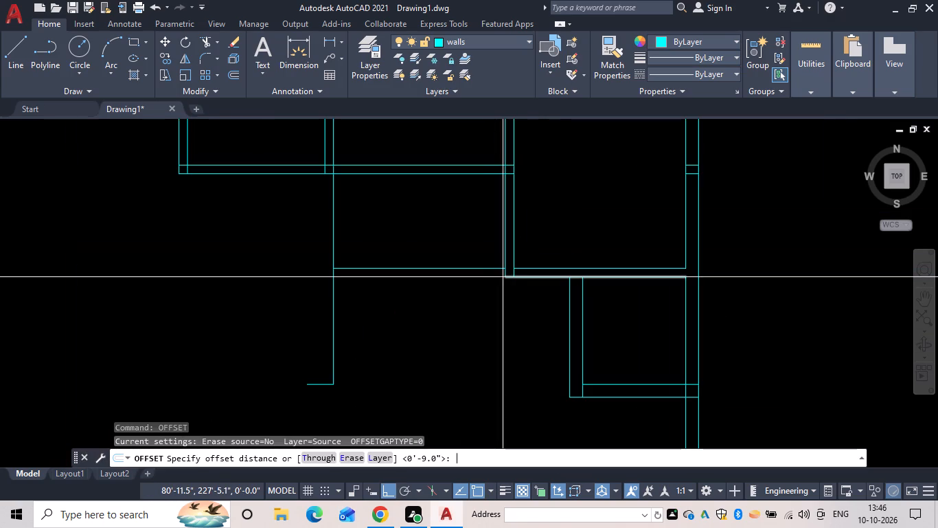
{"action": "type", "text": "9"}
{"action": "key", "text": "space"}
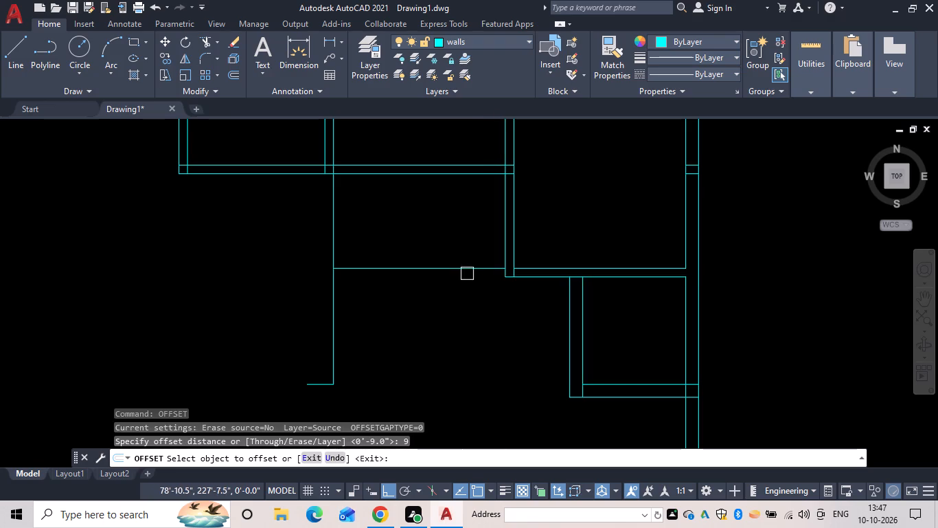
{"action": "left_click_drag", "start_coordinate": [468, 269], "coordinate": [471, 282]}
{"action": "left_click", "coordinate": [477, 296]}
{"action": "scroll", "coordinate": [502, 278], "scroll_direction": "up", "scroll_amount": 1}
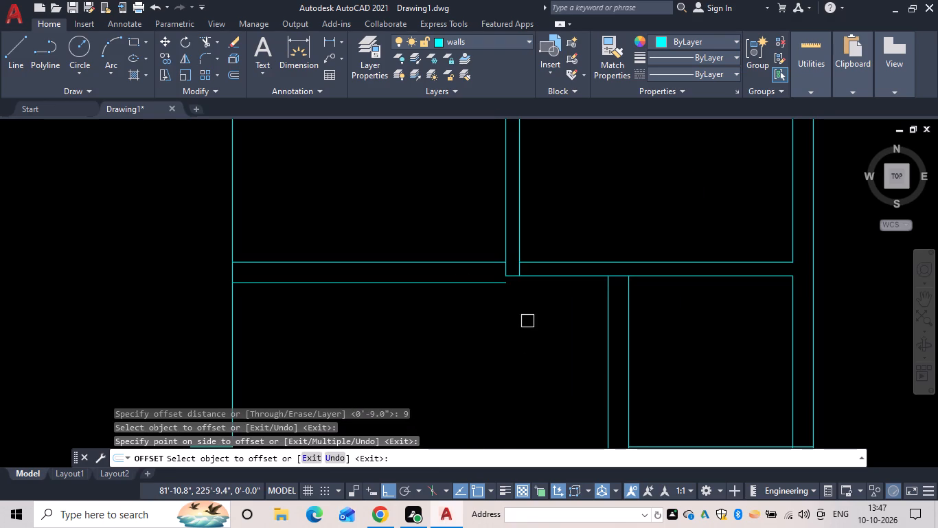
{"action": "key", "text": "Escape"}
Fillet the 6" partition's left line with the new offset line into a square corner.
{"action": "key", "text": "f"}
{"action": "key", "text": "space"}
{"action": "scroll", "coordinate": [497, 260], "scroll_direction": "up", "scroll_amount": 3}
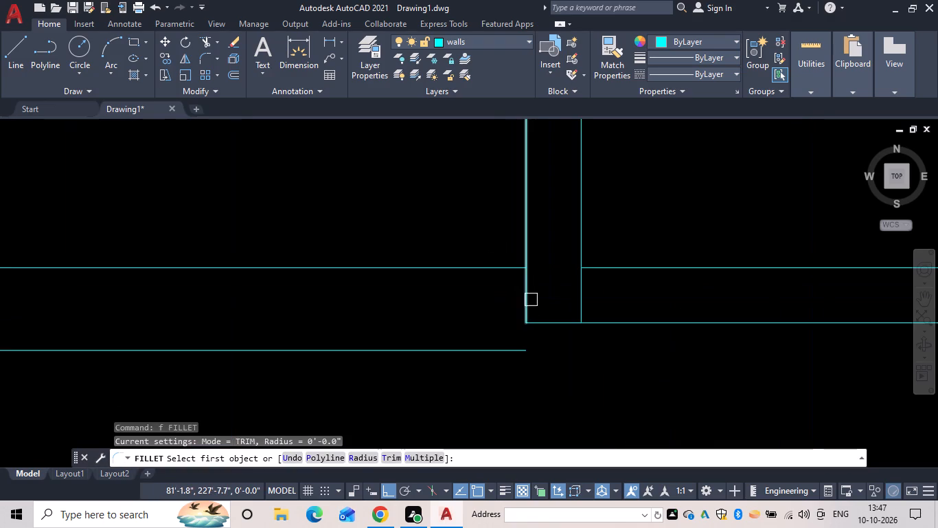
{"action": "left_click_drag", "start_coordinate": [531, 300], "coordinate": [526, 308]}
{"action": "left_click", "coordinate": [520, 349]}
Extend the lower line of the new 9" wall right to the small room's side wall.
{"action": "scroll", "coordinate": [609, 380], "scroll_direction": "down", "scroll_amount": 3}
{"action": "middle_click_drag", "start_coordinate": [608, 381], "coordinate": [614, 360]}
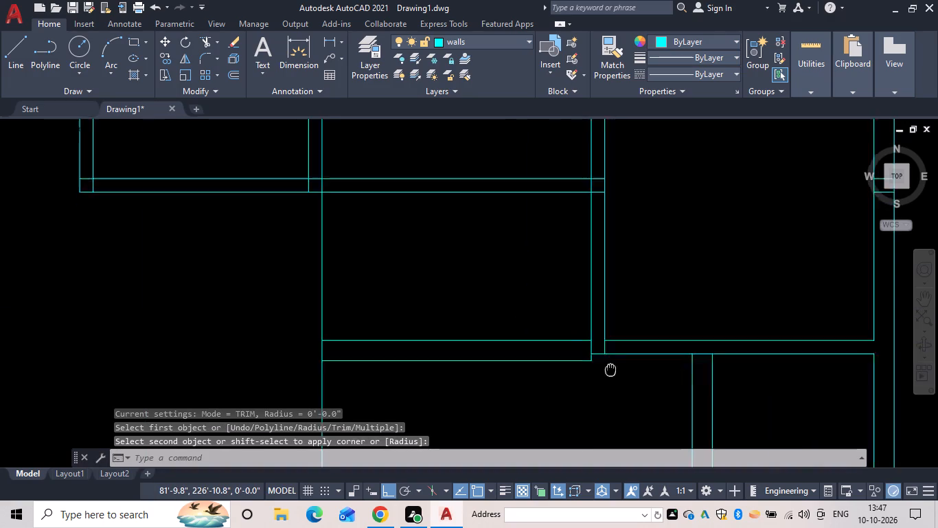
{"action": "middle_click_drag", "start_coordinate": [614, 360], "coordinate": [619, 327]}
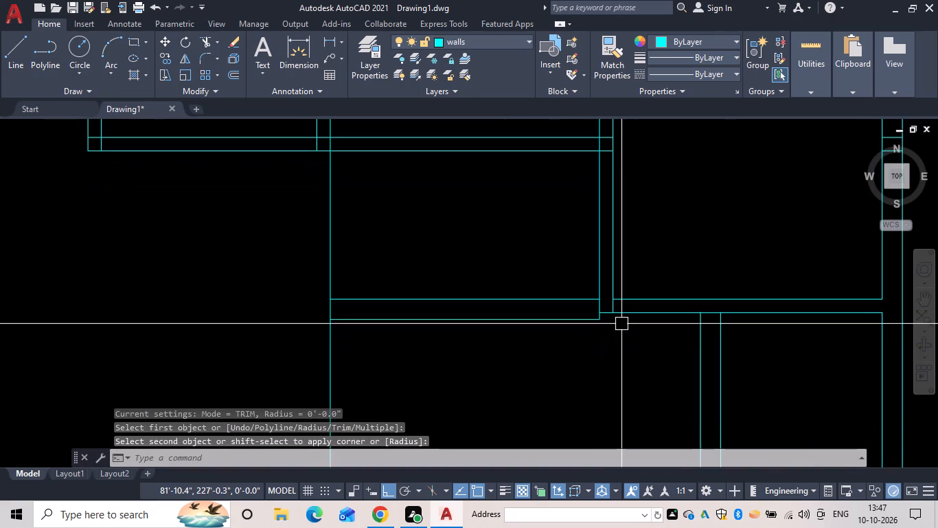
{"action": "middle_click_drag", "start_coordinate": [645, 362], "coordinate": [576, 285]}
{"action": "scroll", "coordinate": [640, 356], "scroll_direction": "down", "scroll_amount": 1}
{"action": "scroll", "coordinate": [576, 285], "scroll_direction": "down", "scroll_amount": 1}
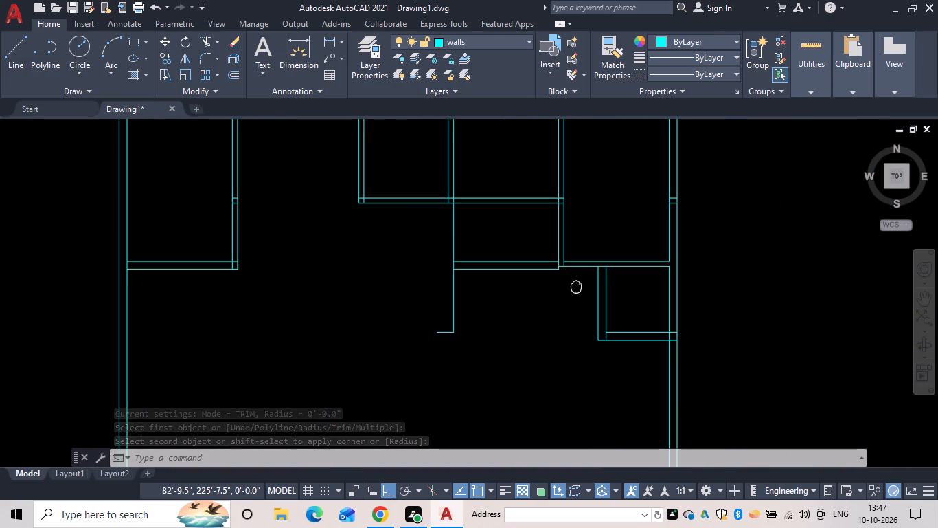
{"action": "middle_click_drag", "start_coordinate": [576, 285], "coordinate": [554, 286]}
{"action": "scroll", "coordinate": [560, 270], "scroll_direction": "up", "scroll_amount": 2}
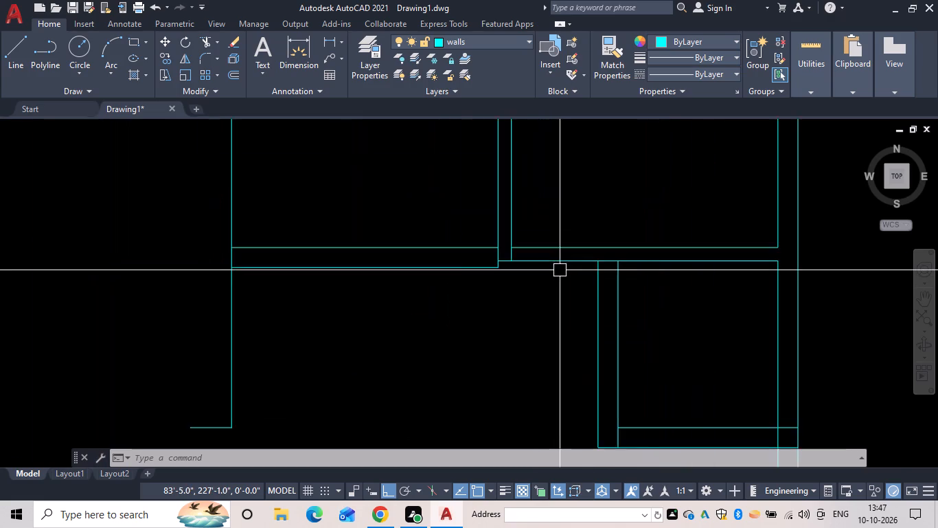
{"action": "scroll", "coordinate": [560, 270], "scroll_direction": "up", "scroll_amount": 2}
{"action": "scroll", "coordinate": [500, 277], "scroll_direction": "down", "scroll_amount": 2}
{"action": "middle_click", "coordinate": [500, 278]}
{"action": "key", "text": "Escape"}
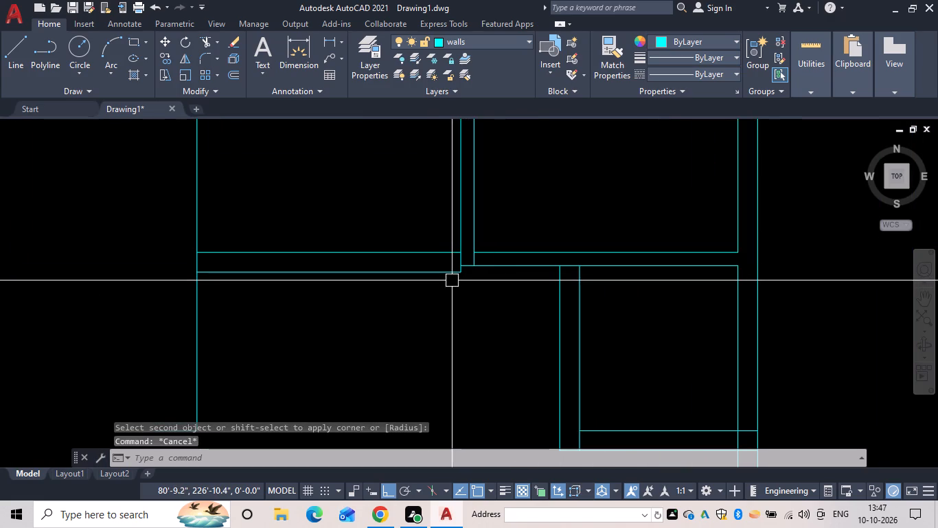
{"action": "type", "text": "ex"}
{"action": "key", "text": "space"}
{"action": "left_click", "coordinate": [435, 275]}
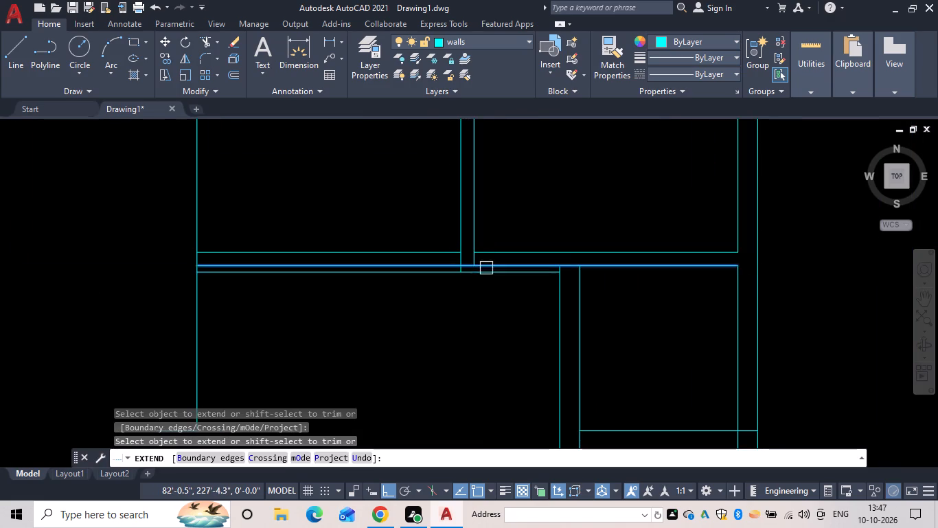
{"action": "key", "text": "Escape"}
Trim the 6" partition's two line ends and the short line between them where it meets the new 9" wall.
{"action": "type", "text": "tr"}
{"action": "key", "text": "space"}
{"action": "scroll", "coordinate": [453, 265], "scroll_direction": "up", "scroll_amount": 5}
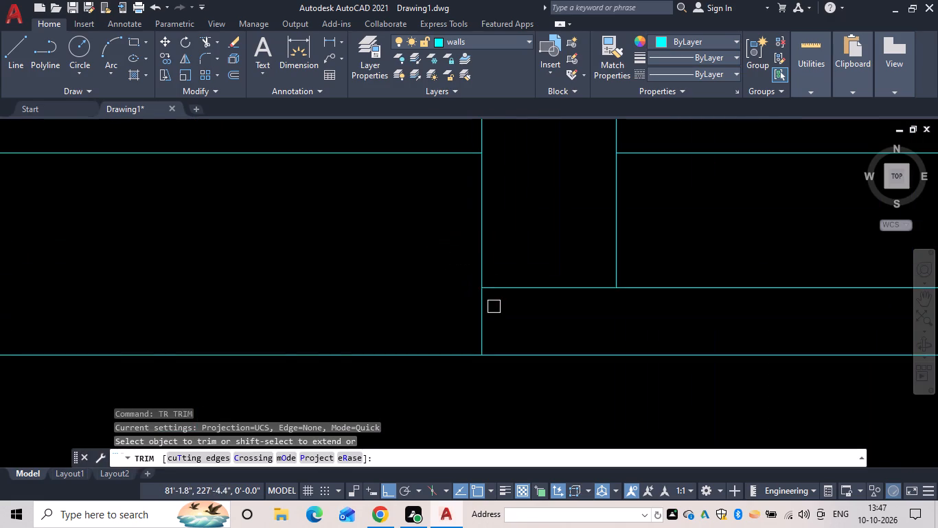
{"action": "left_click", "coordinate": [488, 309]}
{"action": "left_click_drag", "start_coordinate": [485, 251], "coordinate": [485, 257]}
{"action": "left_click_drag", "start_coordinate": [496, 295], "coordinate": [506, 294]}
{"action": "scroll", "coordinate": [560, 269], "scroll_direction": "down", "scroll_amount": 2}
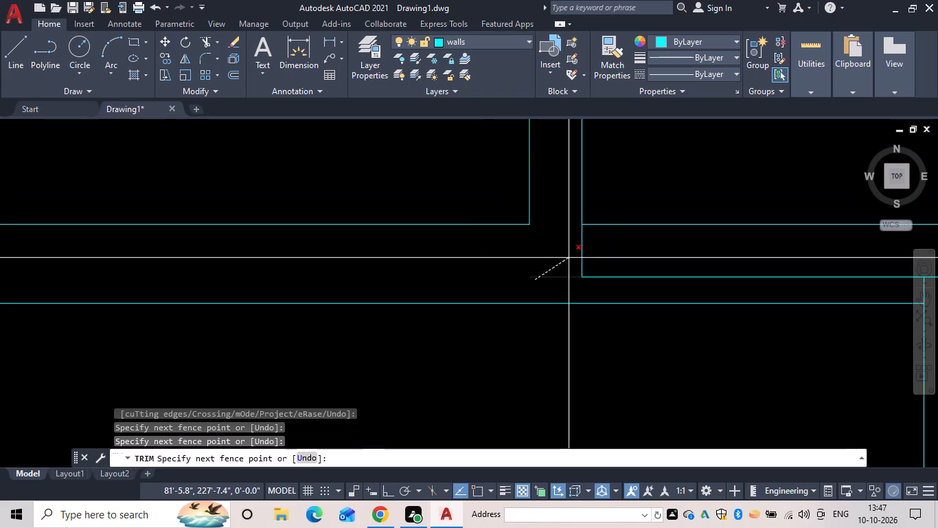
{"action": "left_click", "coordinate": [569, 258]}
{"action": "left_click", "coordinate": [596, 247]}
{"action": "left_click", "coordinate": [580, 250]}
Trim the leftover lines where the small room's side wall meets the new wall, opening the junction up to the room's corner.
{"action": "scroll", "coordinate": [577, 255], "scroll_direction": "down", "scroll_amount": 1}
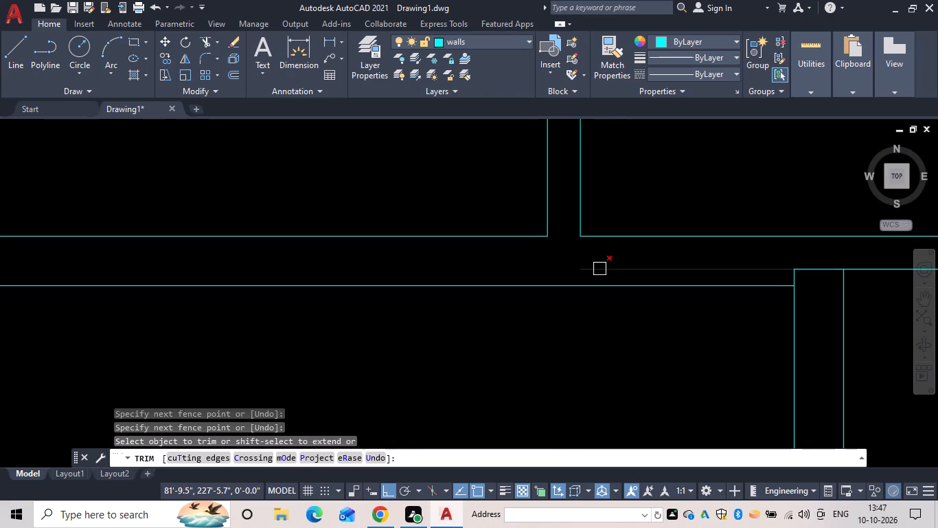
{"action": "left_click", "coordinate": [605, 270]}
{"action": "scroll", "coordinate": [802, 272], "scroll_direction": "up", "scroll_amount": 3}
{"action": "left_click", "coordinate": [745, 288]}
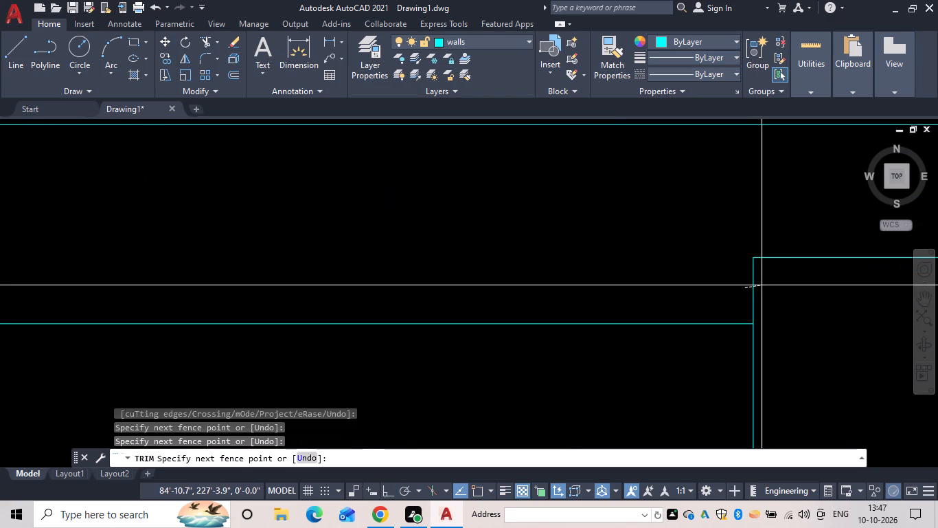
{"action": "left_click", "coordinate": [763, 284]}
{"action": "scroll", "coordinate": [744, 275], "scroll_direction": "down", "scroll_amount": 2}
{"action": "middle_click_drag", "start_coordinate": [713, 267], "coordinate": [571, 261]}
{"action": "left_click", "coordinate": [635, 261]}
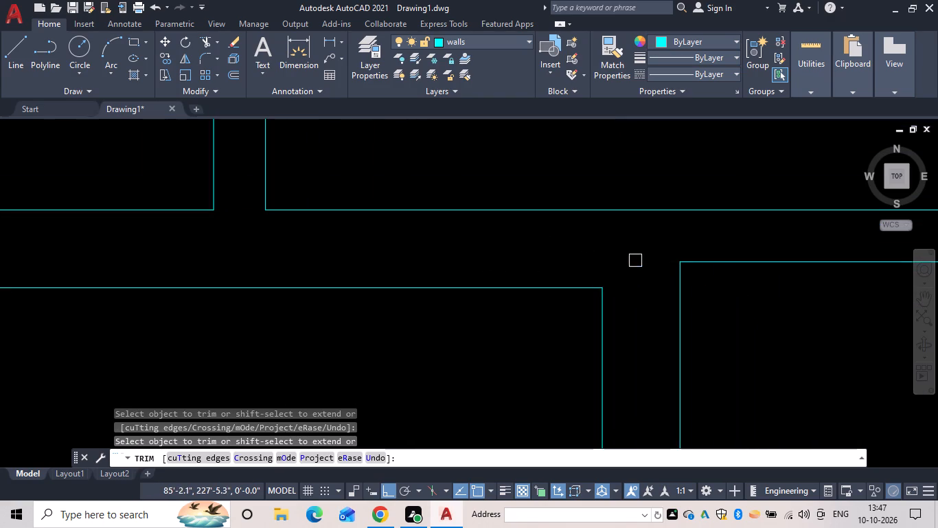
Trim off the short horizontal stub at the lower end of the line between the two middle rooms.
{"action": "scroll", "coordinate": [581, 258], "scroll_direction": "down", "scroll_amount": 2}
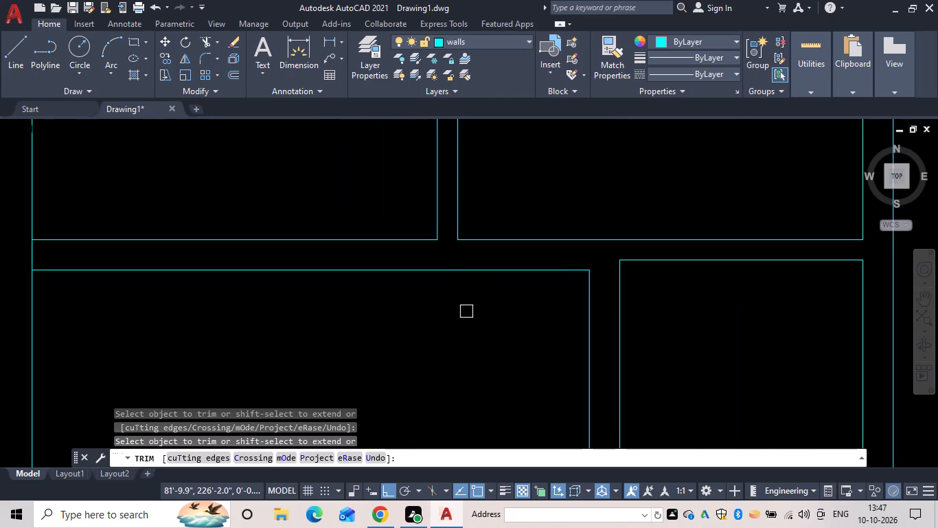
{"action": "scroll", "coordinate": [466, 320], "scroll_direction": "down", "scroll_amount": 1}
{"action": "middle_click_drag", "start_coordinate": [452, 329], "coordinate": [546, 275]}
{"action": "scroll", "coordinate": [529, 285], "scroll_direction": "down", "scroll_amount": 1}
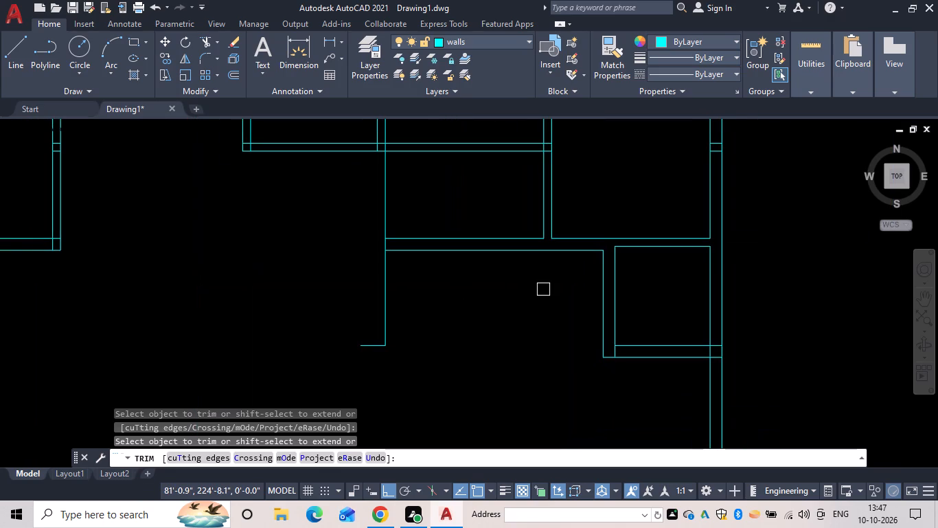
{"action": "scroll", "coordinate": [497, 288], "scroll_direction": "down", "scroll_amount": 1}
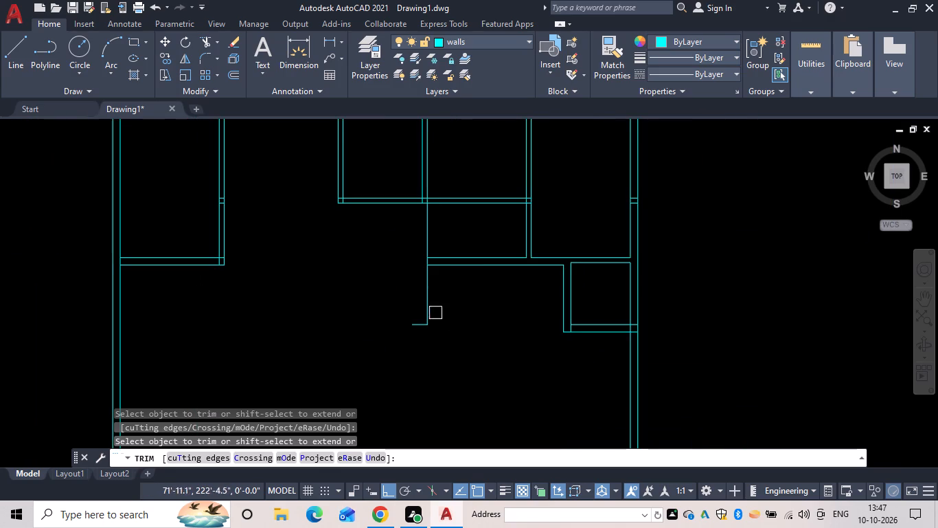
{"action": "left_click", "coordinate": [409, 327]}
Trim the vertical line piece between the upper rooms' bottom wall and the new 9" wall.
{"action": "scroll", "coordinate": [415, 265], "scroll_direction": "up", "scroll_amount": 4}
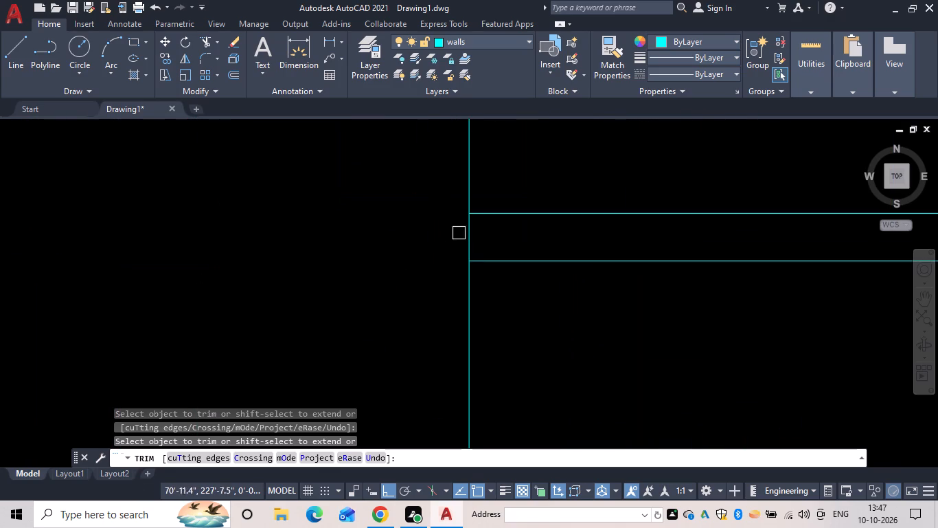
{"action": "scroll", "coordinate": [462, 268], "scroll_direction": "down", "scroll_amount": 2}
{"action": "scroll", "coordinate": [477, 171], "scroll_direction": "down", "scroll_amount": 1}
{"action": "middle_click_drag", "start_coordinate": [477, 171], "coordinate": [457, 252]}
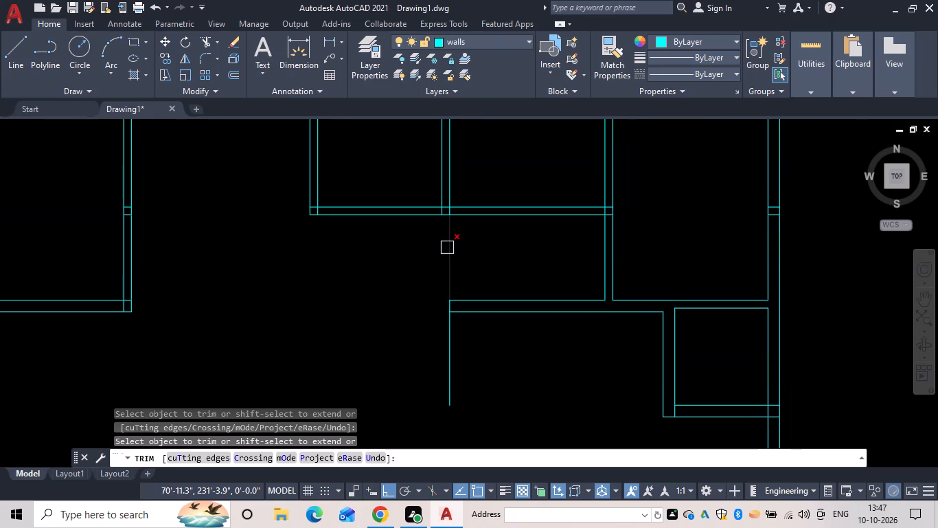
{"action": "left_click", "coordinate": [447, 247]}
{"action": "key", "text": "Escape"}
Draw a 2' vertical line upward from the left end of the new wall's upper line.
{"action": "type", "text": "l"}
{"action": "key", "text": "space"}
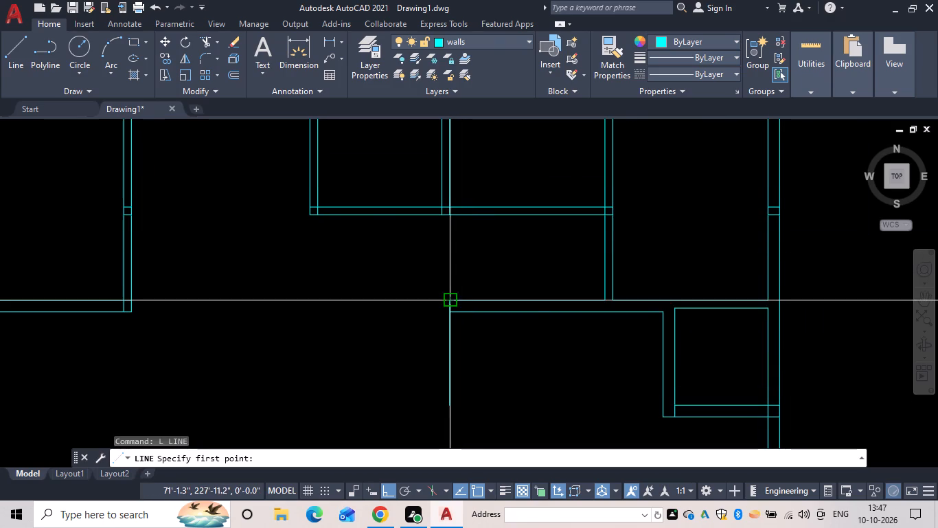
{"action": "left_click_drag", "start_coordinate": [445, 304], "coordinate": [447, 280]}
{"action": "type", "text": "2'"}
{"action": "key", "text": "space"}
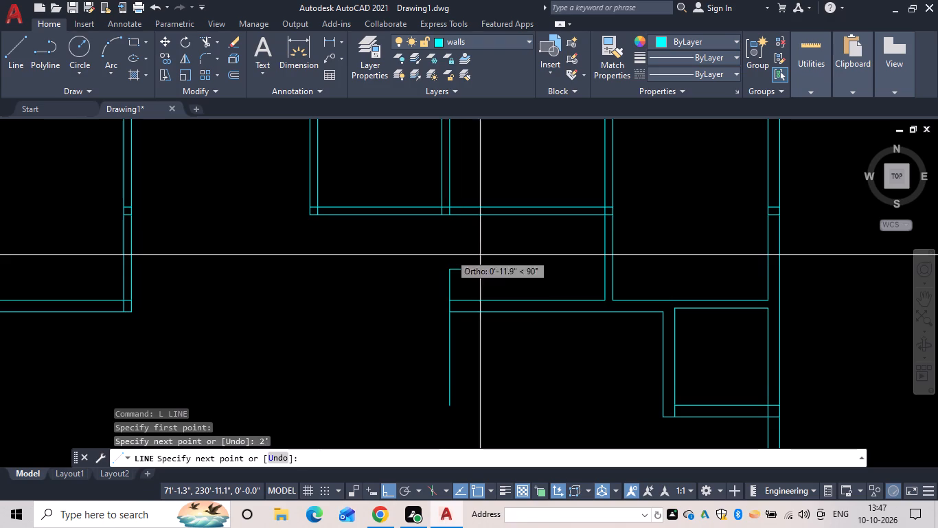
{"action": "key", "text": "Escape"}
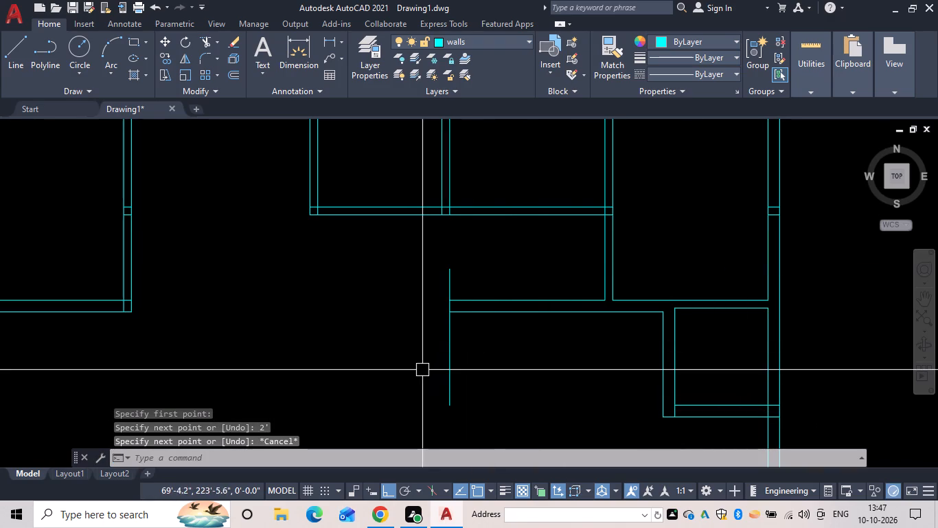
Offset the vertical line below the new wall's left end 6" to the left.
{"action": "type", "text": "of"}
{"action": "key", "text": "space"}
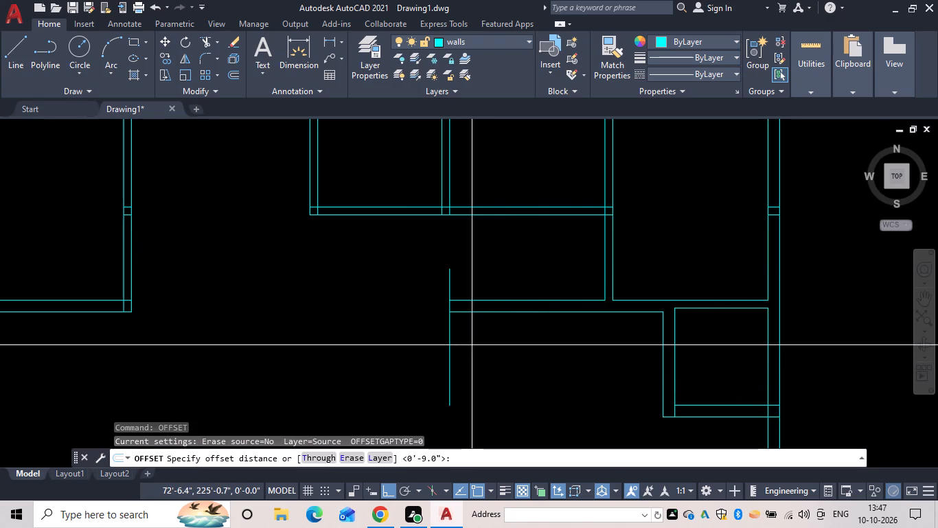
{"action": "type", "text": "6"}
{"action": "key", "text": "space"}
{"action": "left_click", "coordinate": [446, 334]}
{"action": "left_click_drag", "start_coordinate": [428, 336], "coordinate": [432, 329]}
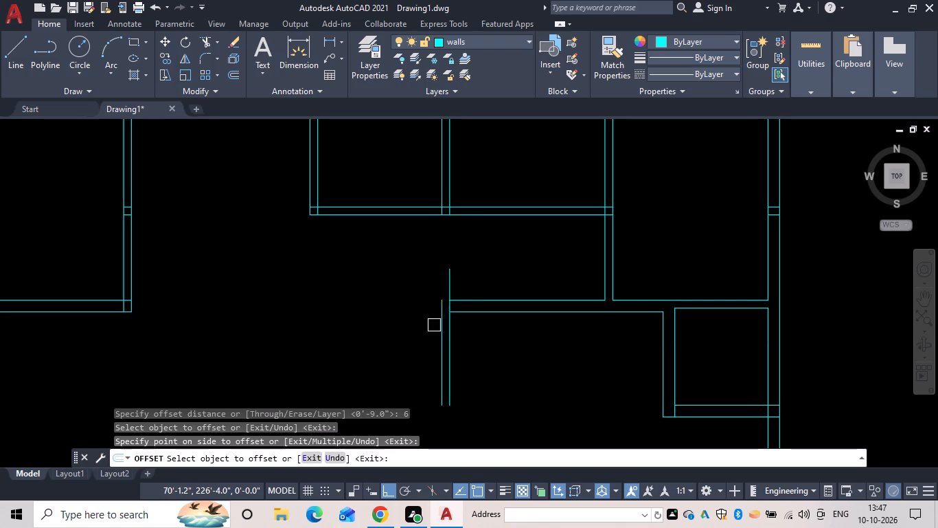
Offset the short 2' vertical line above the new wall's left end 6" to the left.
{"action": "left_click_drag", "start_coordinate": [451, 283], "coordinate": [428, 285]}
{"action": "left_click", "coordinate": [389, 294]}
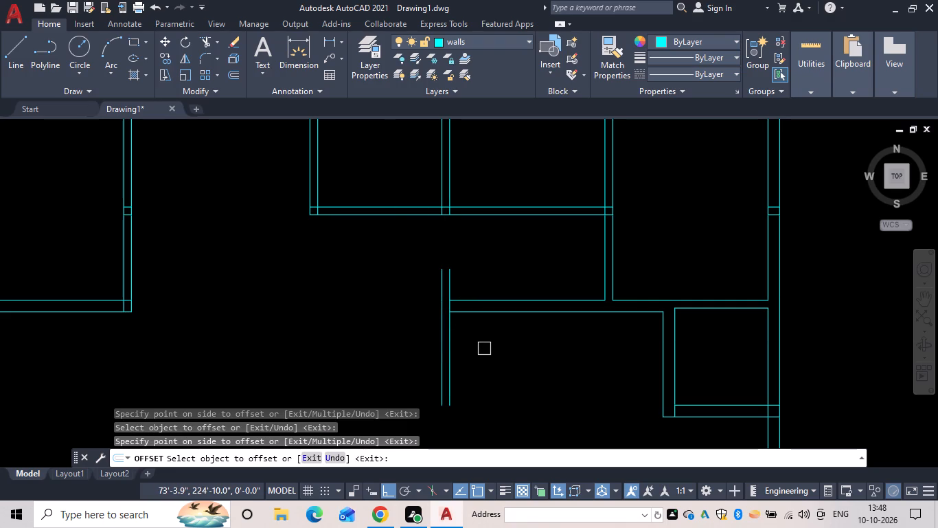
{"action": "key", "text": "Escape"}
Offset both pieces of the new vertical wall's left line 6'6" to the left.
{"action": "type", "text": "of 6'6"}
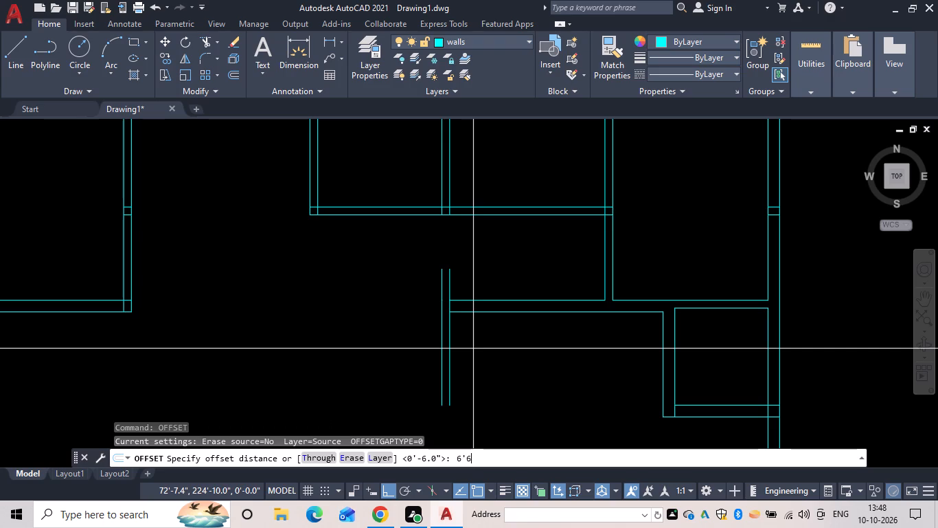
{"action": "type", "text": "\""}
{"action": "key", "text": "space"}
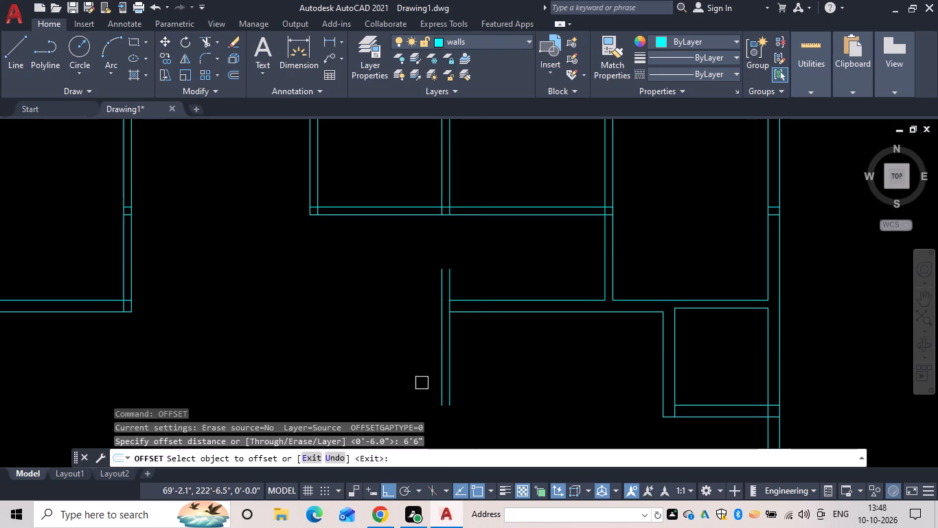
{"action": "left_click_drag", "start_coordinate": [437, 365], "coordinate": [393, 372]}
{"action": "left_click_drag", "start_coordinate": [371, 377], "coordinate": [434, 341]}
{"action": "left_click_drag", "start_coordinate": [445, 275], "coordinate": [401, 283]}
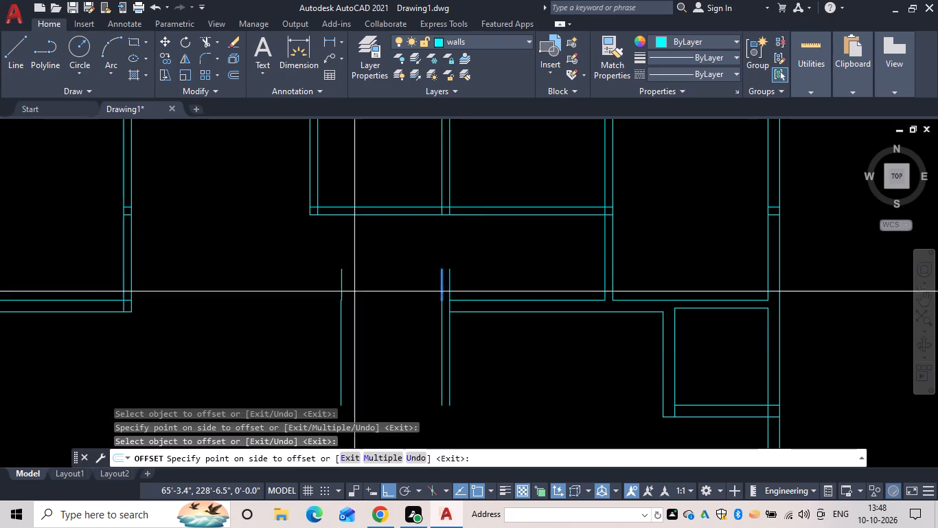
{"action": "left_click", "coordinate": [350, 292]}
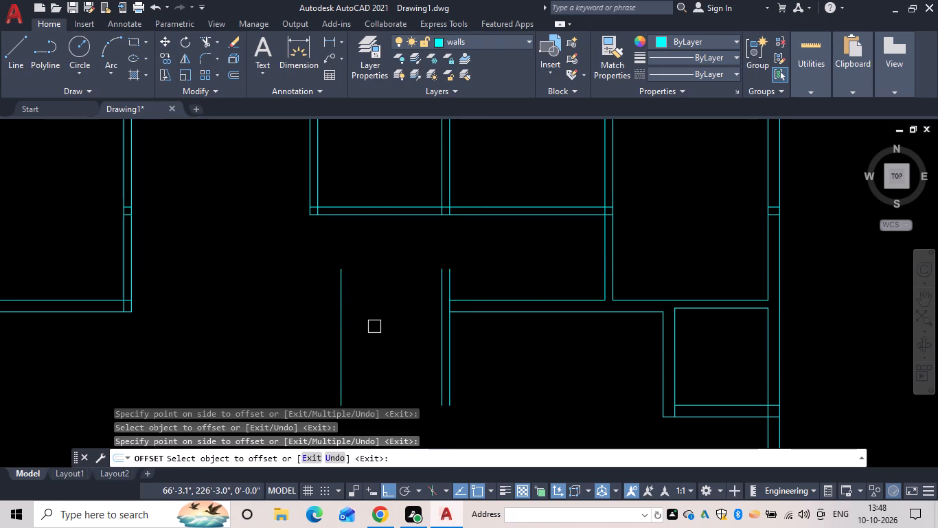
{"action": "key", "text": "space"}
Offset the upper and lower pieces of the new left vertical line 6" further left, forming a second wall.
{"action": "key", "text": "space"}
{"action": "type", "text": "6"}
{"action": "key", "text": "space"}
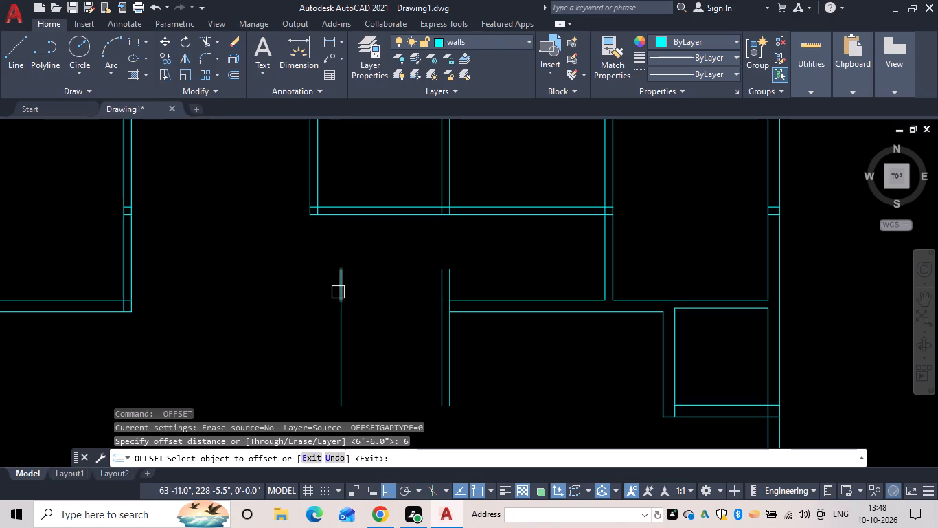
{"action": "left_click_drag", "start_coordinate": [338, 292], "coordinate": [314, 298]}
{"action": "left_click_drag", "start_coordinate": [290, 302], "coordinate": [299, 302]}
{"action": "left_click_drag", "start_coordinate": [341, 321], "coordinate": [330, 324]}
{"action": "left_click", "coordinate": [298, 331]}
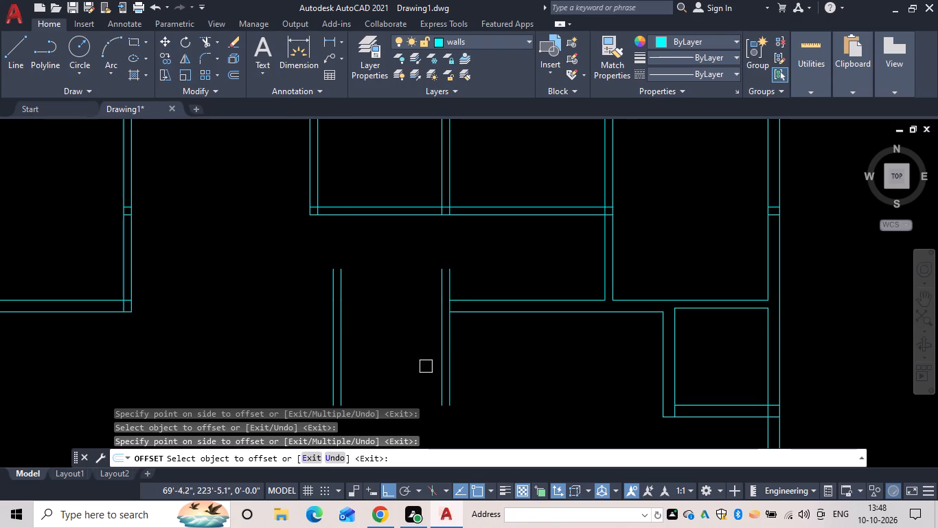
{"action": "scroll", "coordinate": [464, 364], "scroll_direction": "down", "scroll_amount": 1}
{"action": "middle_click_drag", "start_coordinate": [466, 366], "coordinate": [459, 302]}
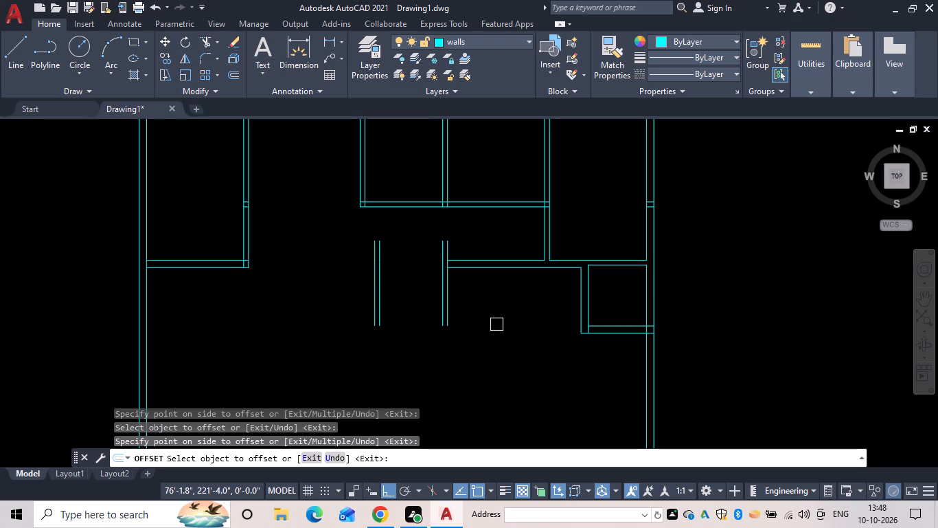
{"action": "key", "text": "Escape"}
Stretch the small right-hand room's bottom line leftward until it passes just beyond the two open vertical walls.
{"action": "scroll", "coordinate": [602, 336], "scroll_direction": "up", "scroll_amount": 1}
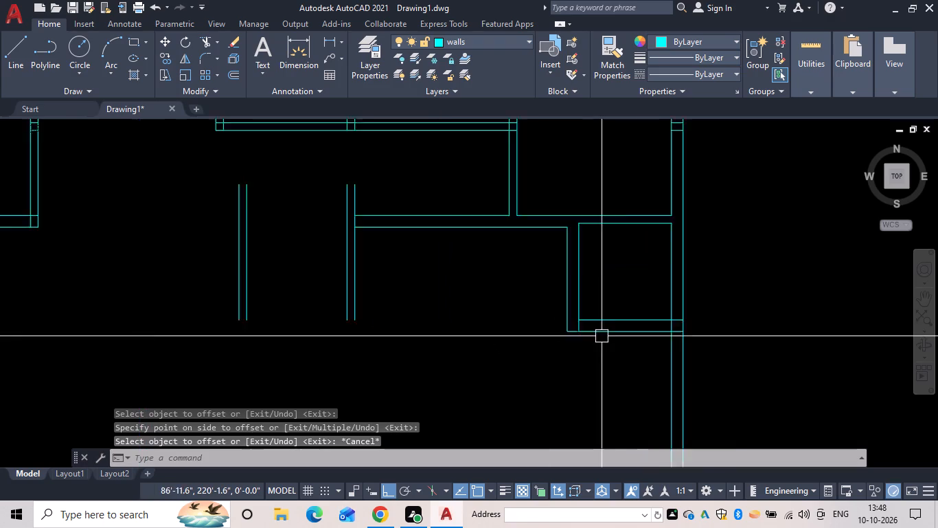
{"action": "scroll", "coordinate": [602, 336], "scroll_direction": "up", "scroll_amount": 1}
{"action": "left_click", "coordinate": [602, 324]}
{"action": "left_click_drag", "start_coordinate": [545, 325], "coordinate": [537, 330]}
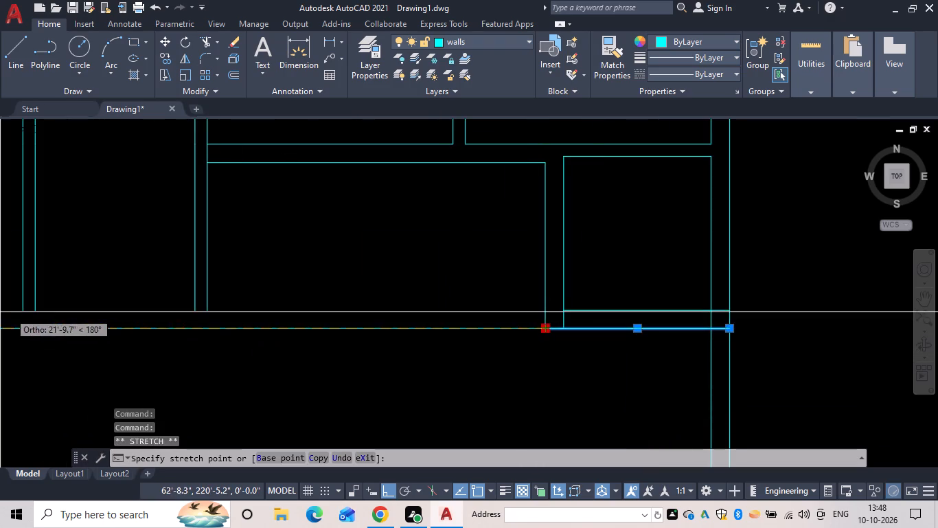
{"action": "scroll", "coordinate": [48, 329], "scroll_direction": "down", "scroll_amount": 1}
{"action": "middle_click_drag", "start_coordinate": [47, 329], "coordinate": [165, 314]}
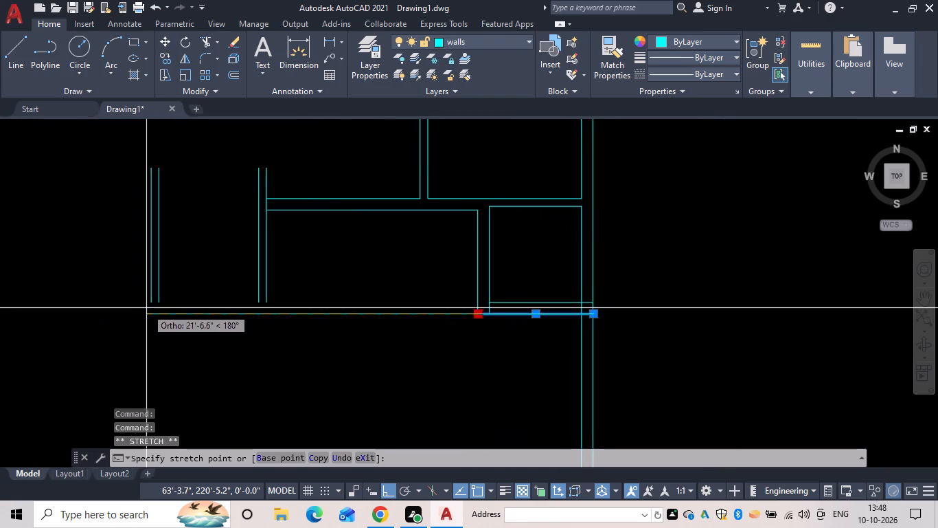
{"action": "left_click", "coordinate": [148, 313]}
{"action": "key", "text": "Escape"}
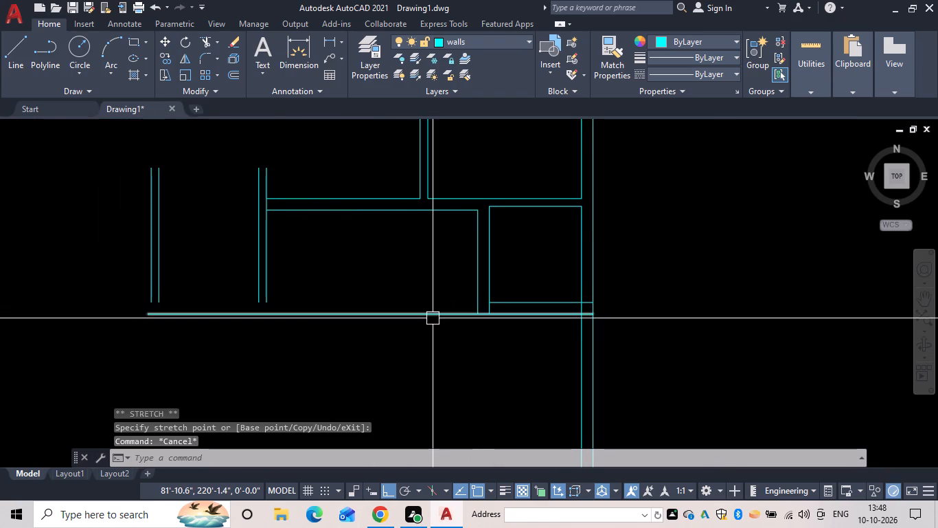
Extend the four lines of the two open vertical walls down to the stretched bottom line.
{"action": "type", "text": "ex"}
{"action": "key", "text": "space"}
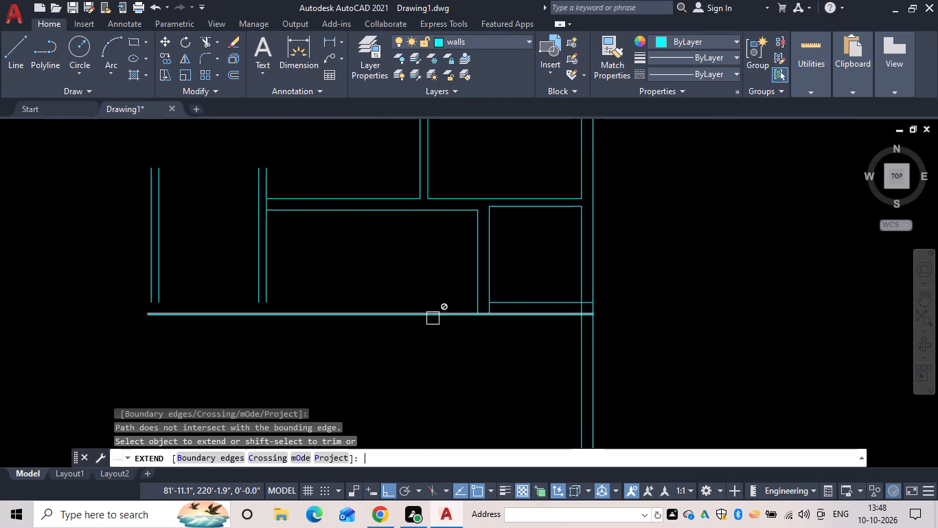
{"action": "left_click_drag", "start_coordinate": [382, 281], "coordinate": [99, 305]}
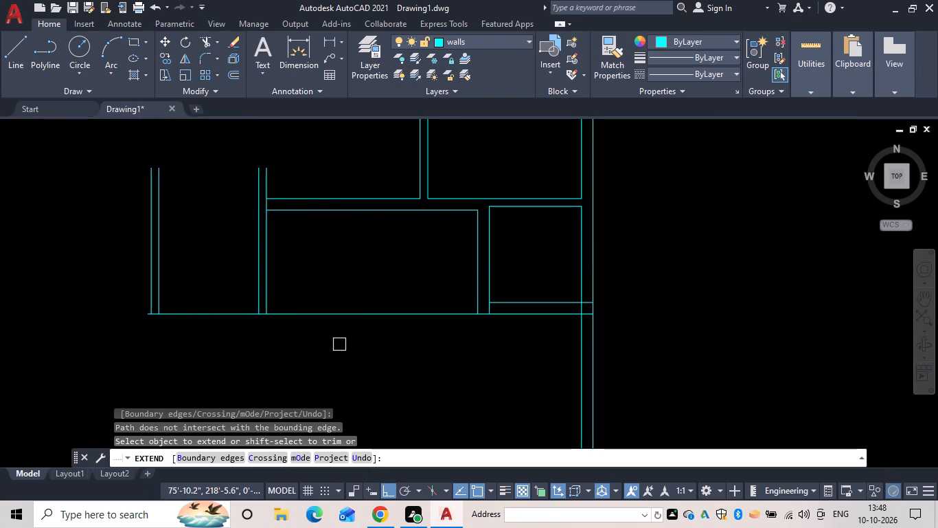
{"action": "scroll", "coordinate": [488, 298], "scroll_direction": "up", "scroll_amount": 2}
{"action": "key", "text": "Escape"}
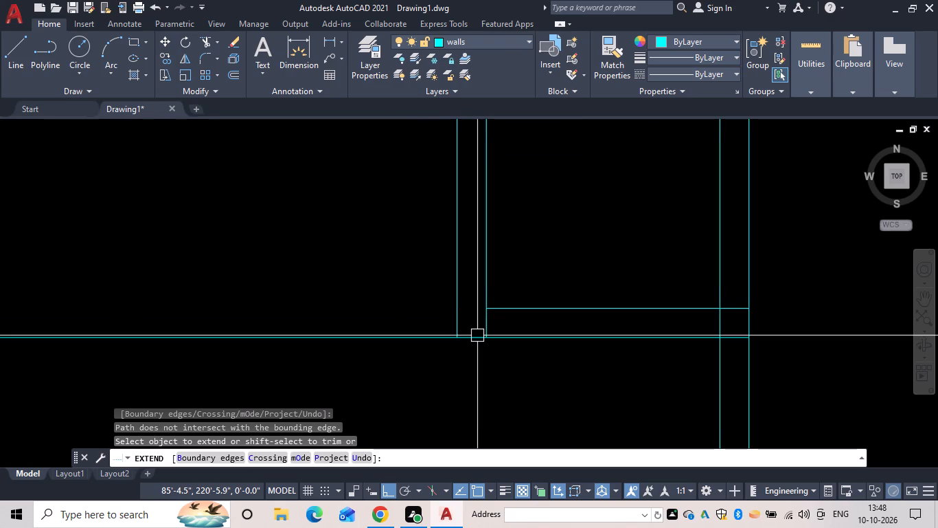
Trim the bottom line between the two left wall lines of the small right-hand room.
{"action": "type", "text": "tr"}
{"action": "key", "text": "space"}
{"action": "left_click", "coordinate": [477, 335]}
{"action": "scroll", "coordinate": [461, 385], "scroll_direction": "down", "scroll_amount": 1}
{"action": "middle_click_drag", "start_coordinate": [461, 384], "coordinate": [475, 340]}
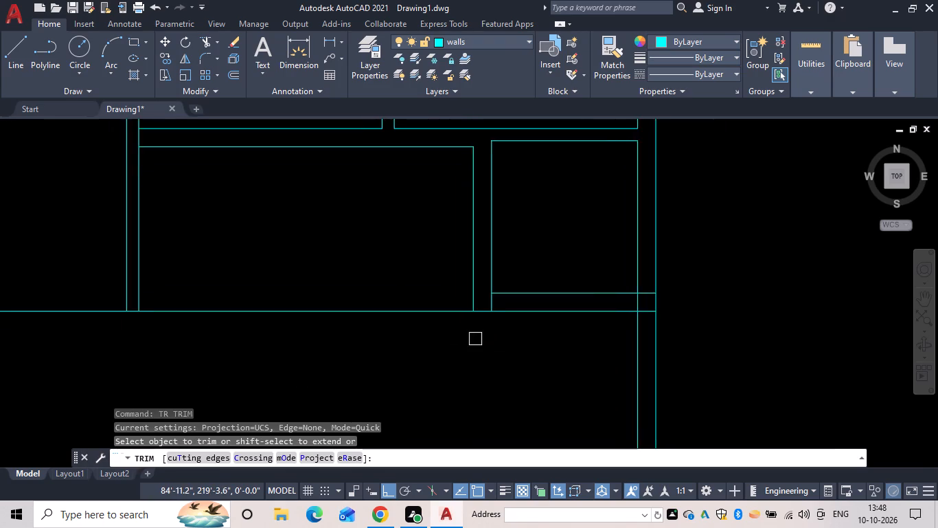
{"action": "scroll", "coordinate": [480, 317], "scroll_direction": "up", "scroll_amount": 2}
{"action": "left_click", "coordinate": [479, 312]}
{"action": "scroll", "coordinate": [470, 333], "scroll_direction": "down", "scroll_amount": 3}
{"action": "middle_click_drag", "start_coordinate": [470, 334], "coordinate": [562, 345]}
{"action": "key", "text": "Escape"}
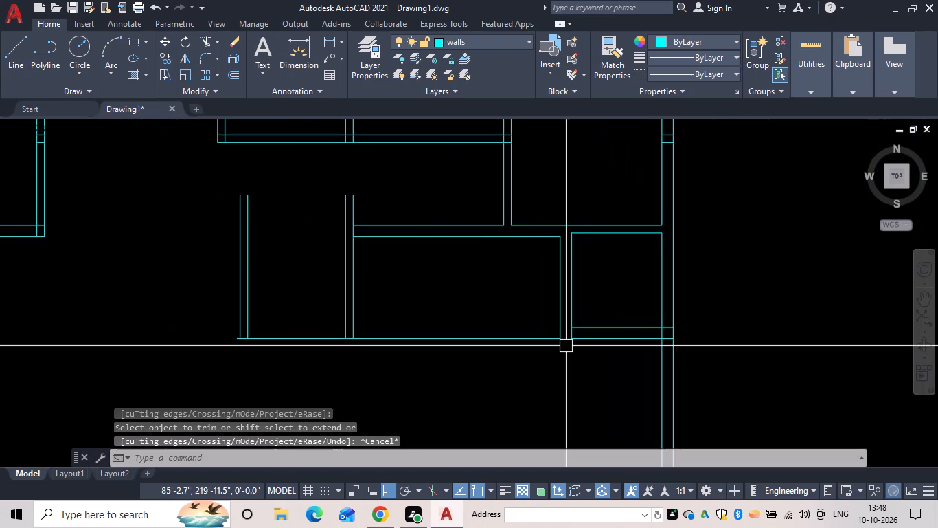
Offset the long bottom line left of the small right-hand room 9" upward.
{"action": "type", "text": "of"}
{"action": "key", "text": "space"}
{"action": "type", "text": "9"}
{"action": "key", "text": "space"}
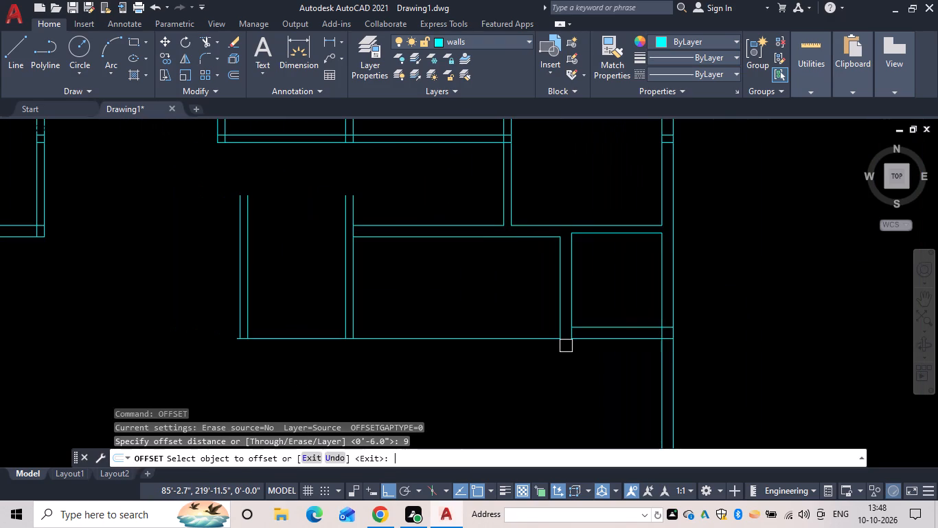
{"action": "left_click", "coordinate": [529, 343]}
{"action": "left_click", "coordinate": [520, 309]}
{"action": "key", "text": "Escape"}
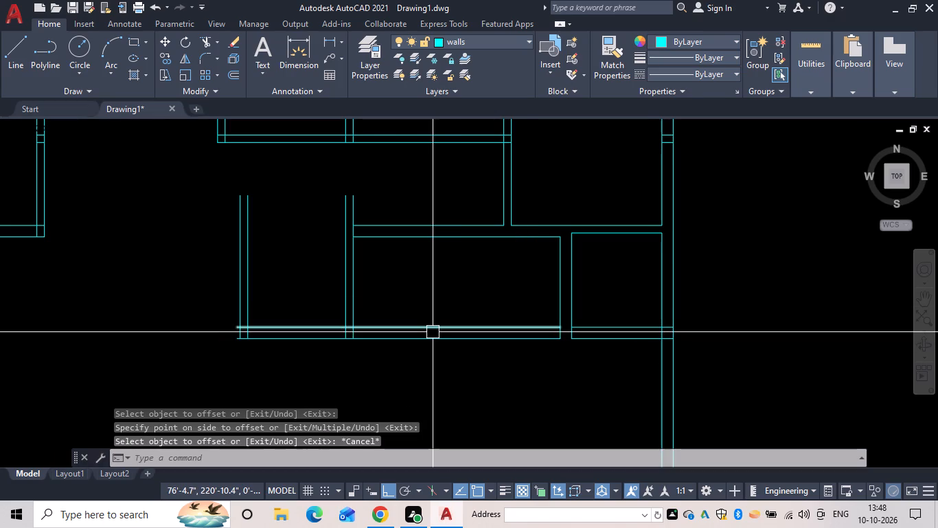
Trim the two bottom wall line stubs projecting past the leftmost vertical wall.
{"action": "type", "text": "tr"}
{"action": "key", "text": "space"}
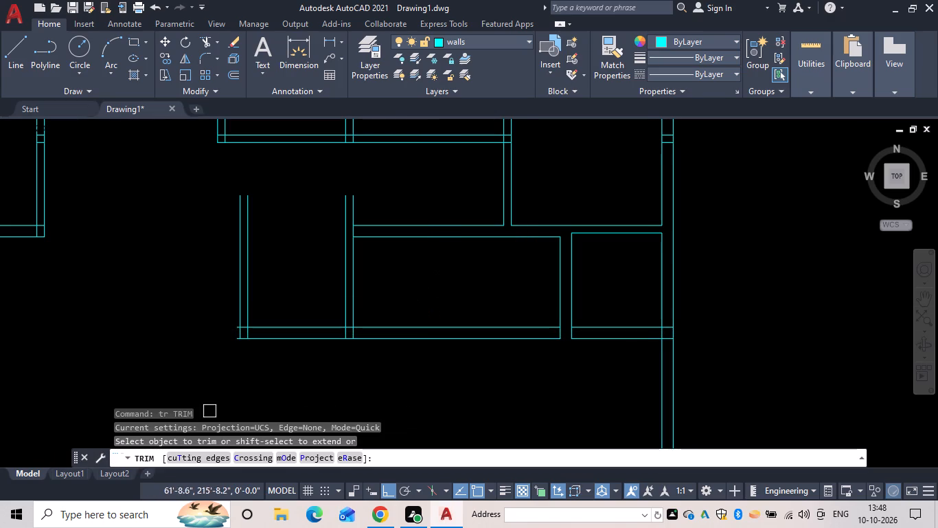
{"action": "scroll", "coordinate": [216, 320], "scroll_direction": "up", "scroll_amount": 3}
{"action": "scroll", "coordinate": [299, 338], "scroll_direction": "up", "scroll_amount": 1}
{"action": "middle_click_drag", "start_coordinate": [299, 338], "coordinate": [312, 256]}
{"action": "left_click_drag", "start_coordinate": [312, 241], "coordinate": [317, 355]}
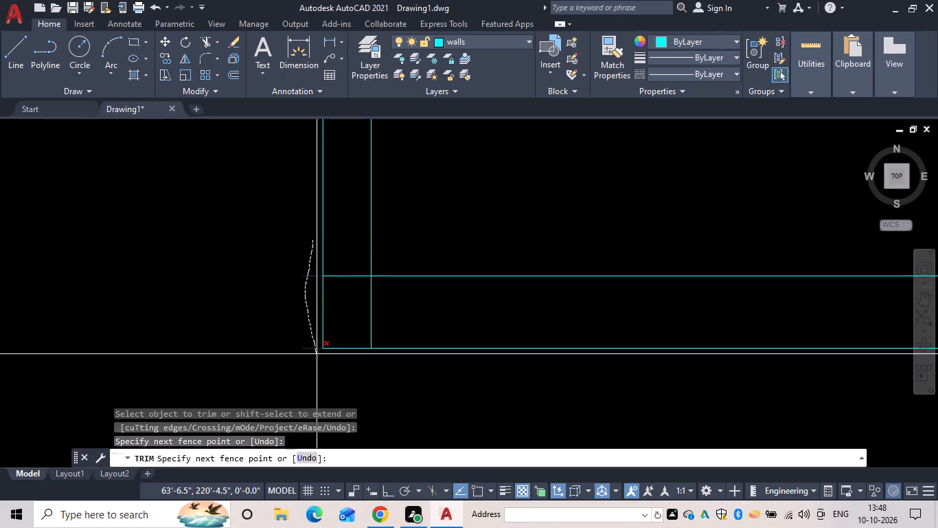
{"action": "left_click_drag", "start_coordinate": [317, 355], "coordinate": [319, 371]}
Trim both bottom wall lines between the middle room's right wall and the small right-hand room.
{"action": "scroll", "coordinate": [433, 316], "scroll_direction": "down", "scroll_amount": 3}
{"action": "middle_click_drag", "start_coordinate": [437, 307], "coordinate": [128, 261]}
{"action": "left_click_drag", "start_coordinate": [379, 214], "coordinate": [380, 217]}
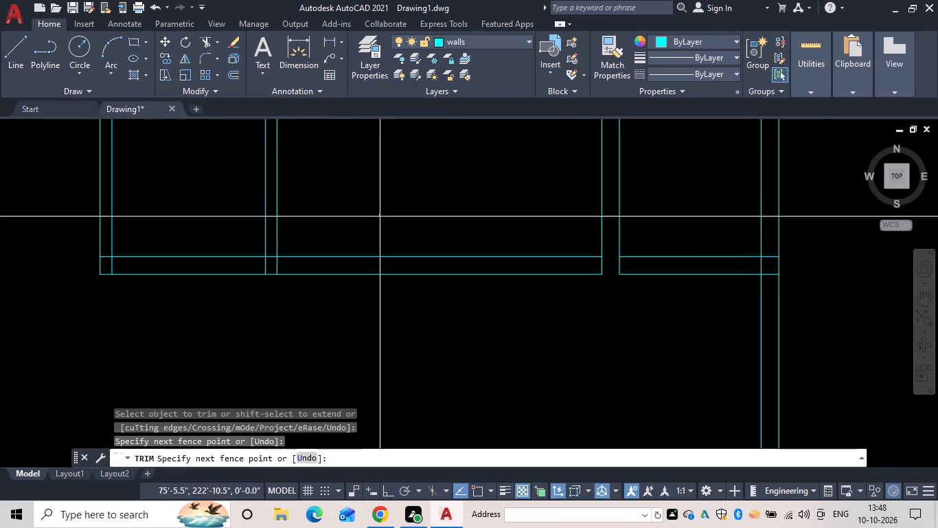
{"action": "left_click_drag", "start_coordinate": [380, 217], "coordinate": [396, 327]}
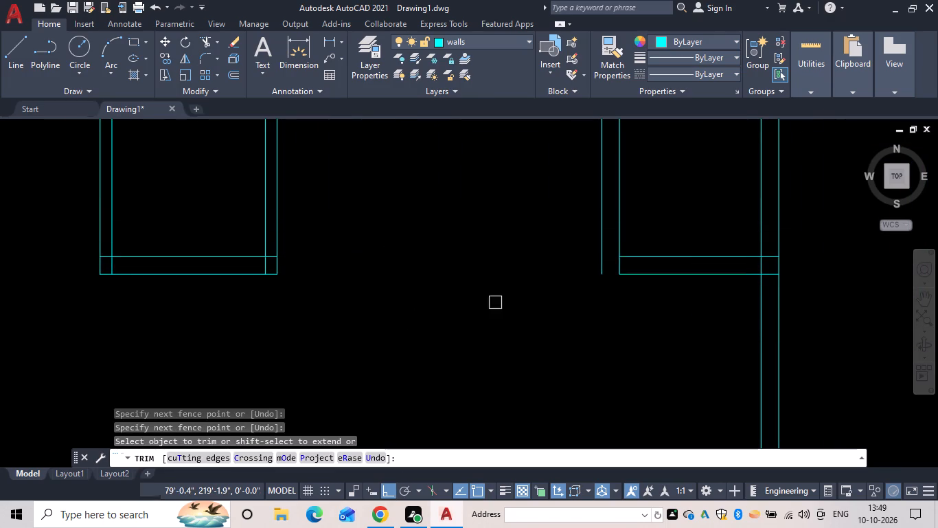
{"action": "key", "text": "Escape"}
Fillet the outer and inner wall lines into sharp corners at the small right-hand room's lower-left corner.
{"action": "key", "text": "f"}
{"action": "key", "text": "space"}
{"action": "key", "text": "space"}
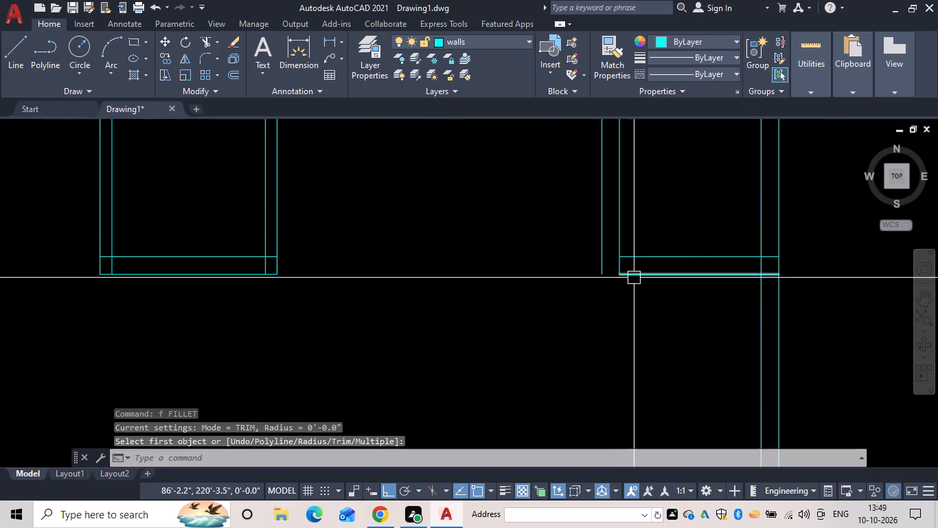
{"action": "left_click", "coordinate": [637, 275]}
{"action": "key", "text": "Escape"}
{"action": "type", "text": "f"}
{"action": "key", "text": "space"}
{"action": "left_click", "coordinate": [637, 275]}
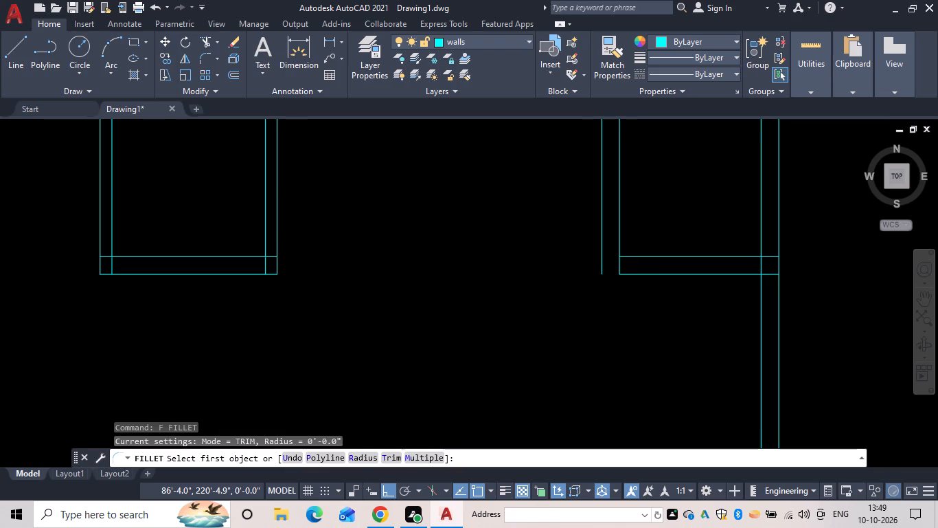
{"action": "left_click", "coordinate": [632, 274]}
{"action": "left_click", "coordinate": [611, 236]}
{"action": "left_click", "coordinate": [600, 232]}
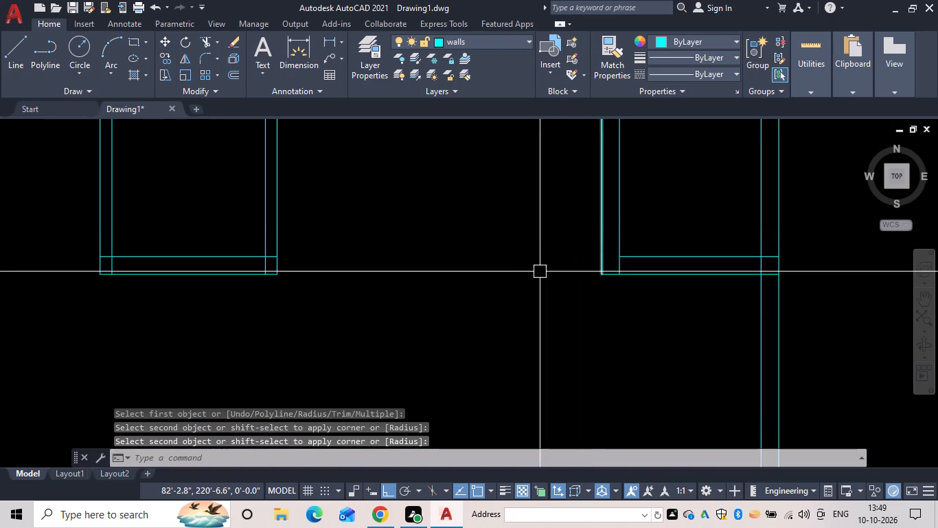
{"action": "key", "text": "Escape"}
{"action": "key", "text": "space"}
{"action": "left_click", "coordinate": [643, 260]}
{"action": "left_click", "coordinate": [618, 238]}
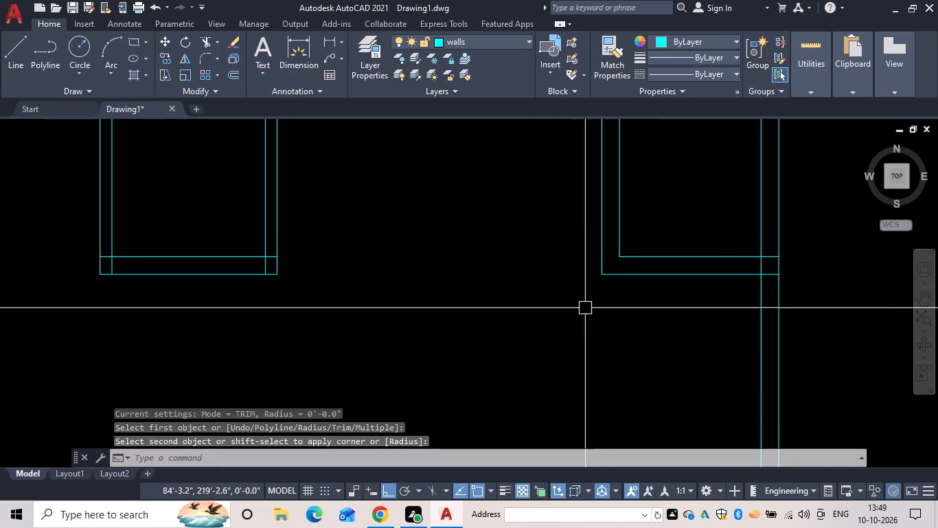
Offset the inner bottom line of the open-topped middle room 8'3" upward.
{"action": "scroll", "coordinate": [567, 334], "scroll_direction": "down", "scroll_amount": 3}
{"action": "middle_click_drag", "start_coordinate": [523, 318], "coordinate": [549, 307]}
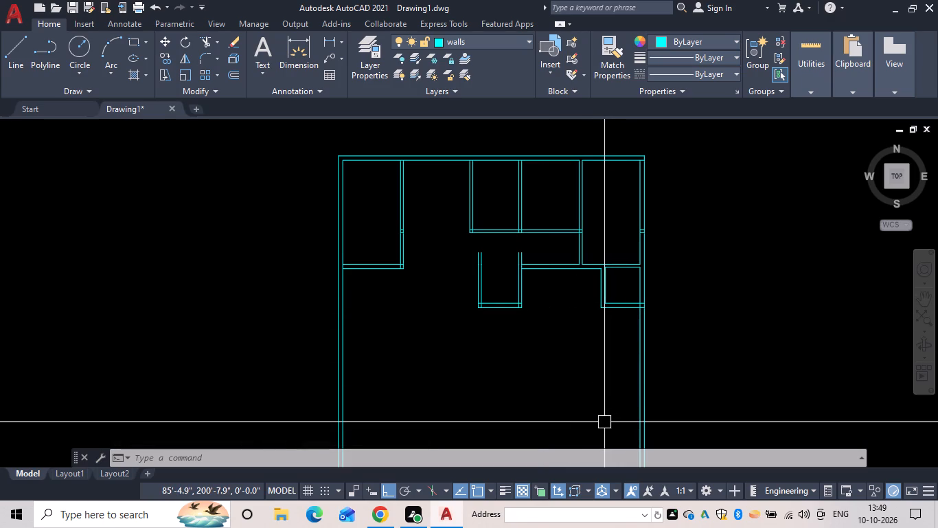
{"action": "key", "text": "Escape"}
{"action": "type", "text": "of 8'"}
{"action": "type", "text": "3\""}
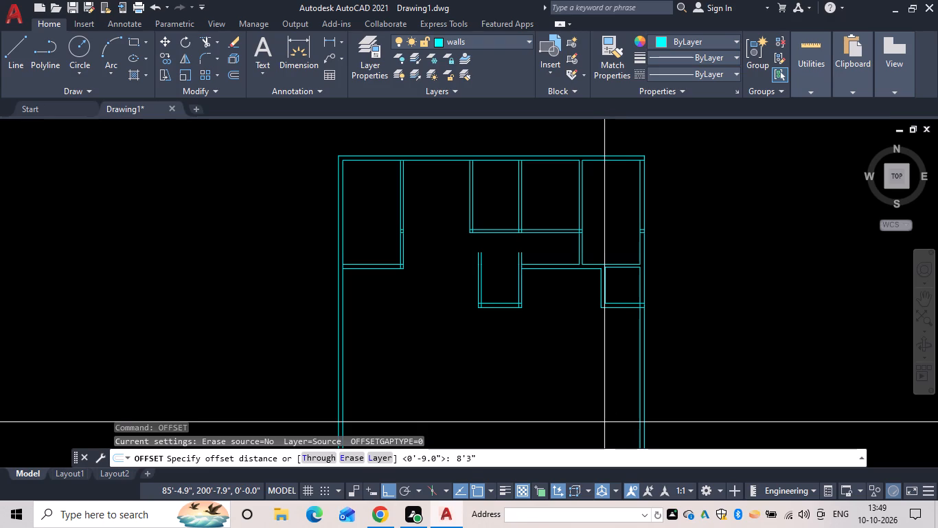
{"action": "key", "text": "space"}
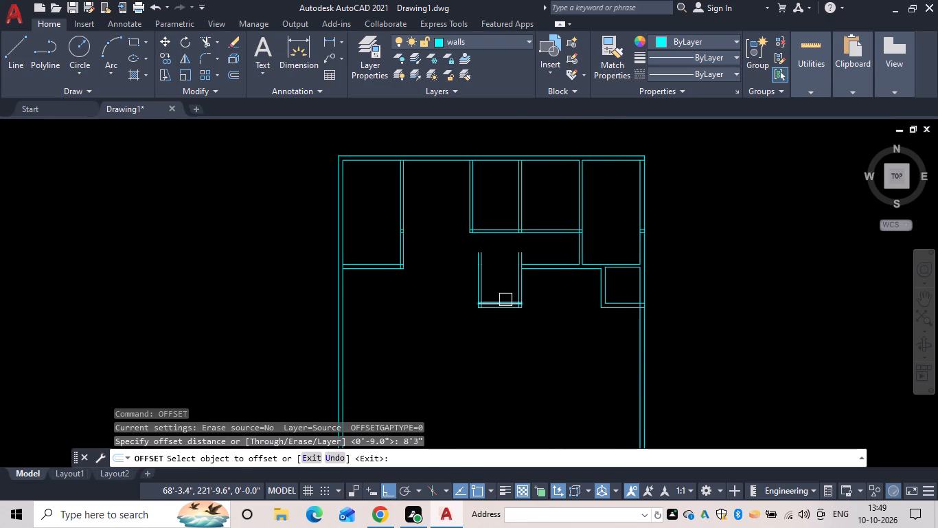
{"action": "left_click", "coordinate": [505, 300]}
{"action": "left_click", "coordinate": [510, 278]}
{"action": "key", "text": "space"}
Offset the middle room's new top line 6" upward to form its top wall.
{"action": "key", "text": "space"}
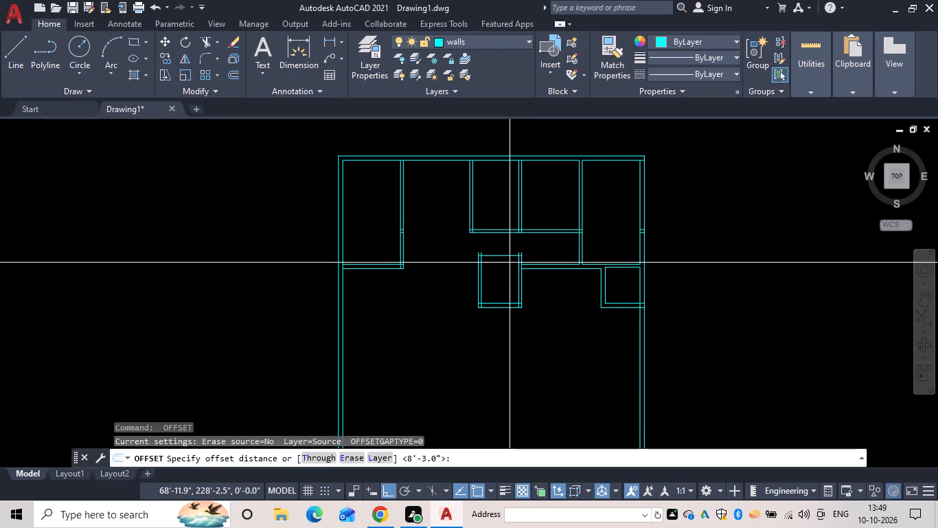
{"action": "key", "text": "6"}
{"action": "key", "text": "space"}
{"action": "scroll", "coordinate": [490, 249], "scroll_direction": "up", "scroll_amount": 2}
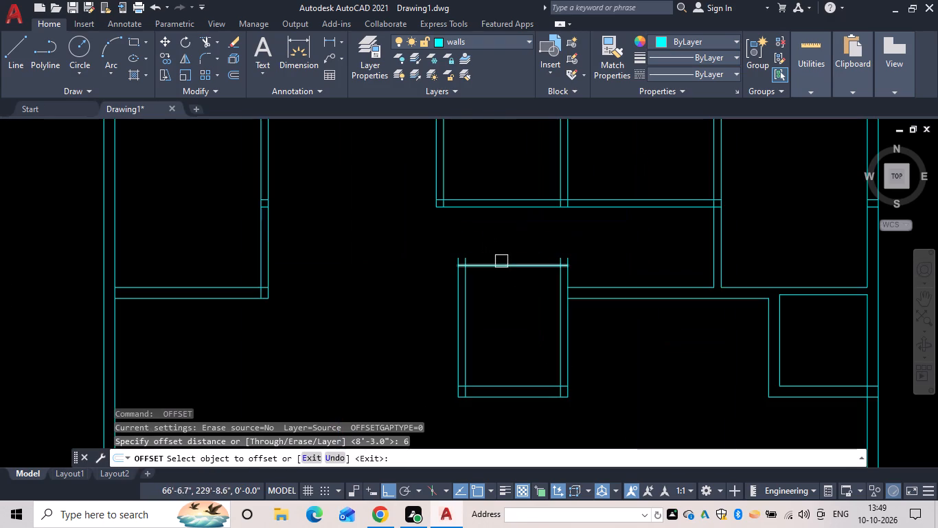
{"action": "left_click_drag", "start_coordinate": [503, 268], "coordinate": [507, 241]}
{"action": "left_click", "coordinate": [507, 212]}
{"action": "key", "text": "Escape"}
Fillet the wall lines at the middle room's outer top-left, inner top-left and inner top-right corners into sharp corners.
{"action": "type", "text": "f"}
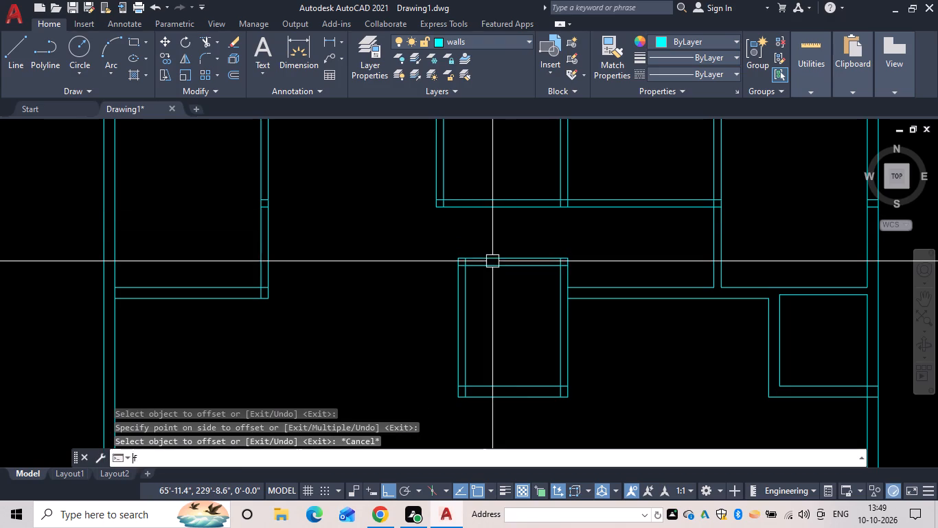
{"action": "key", "text": "space"}
{"action": "scroll", "coordinate": [468, 280], "scroll_direction": "up", "scroll_amount": 3}
{"action": "left_click", "coordinate": [418, 265]}
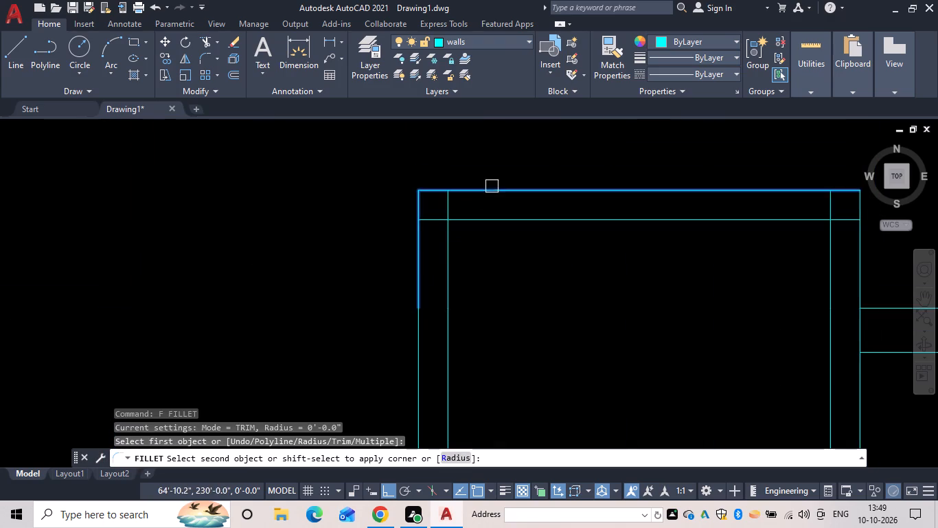
{"action": "left_click", "coordinate": [492, 186]}
{"action": "key", "text": "space"}
{"action": "left_click", "coordinate": [417, 344]}
{"action": "left_click", "coordinate": [414, 274]}
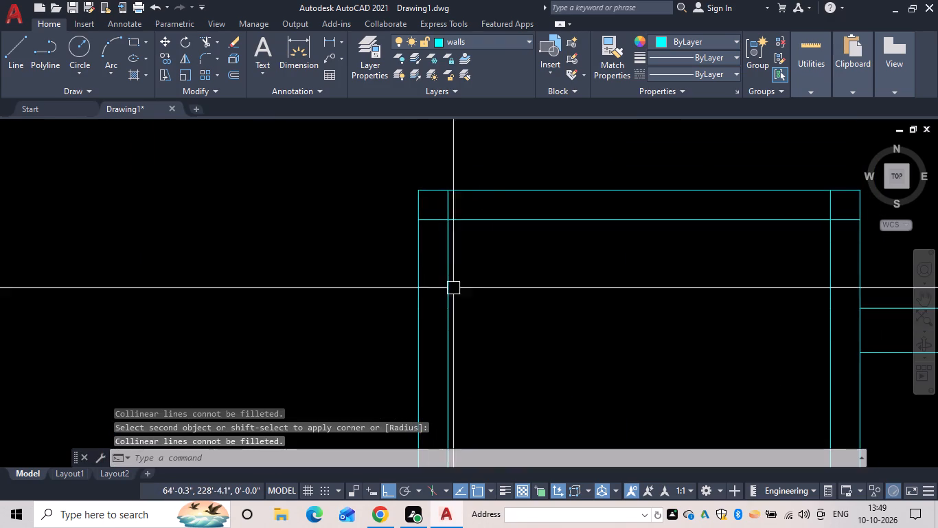
{"action": "key", "text": "Escape"}
{"action": "key", "text": "space"}
{"action": "left_click", "coordinate": [444, 270]}
{"action": "left_click", "coordinate": [501, 218]}
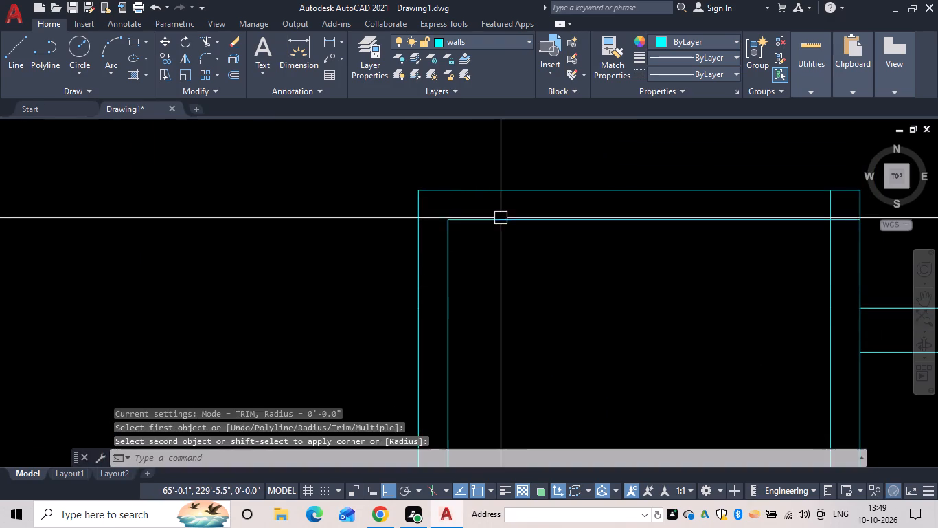
{"action": "key", "text": "space"}
{"action": "left_click", "coordinate": [830, 262]}
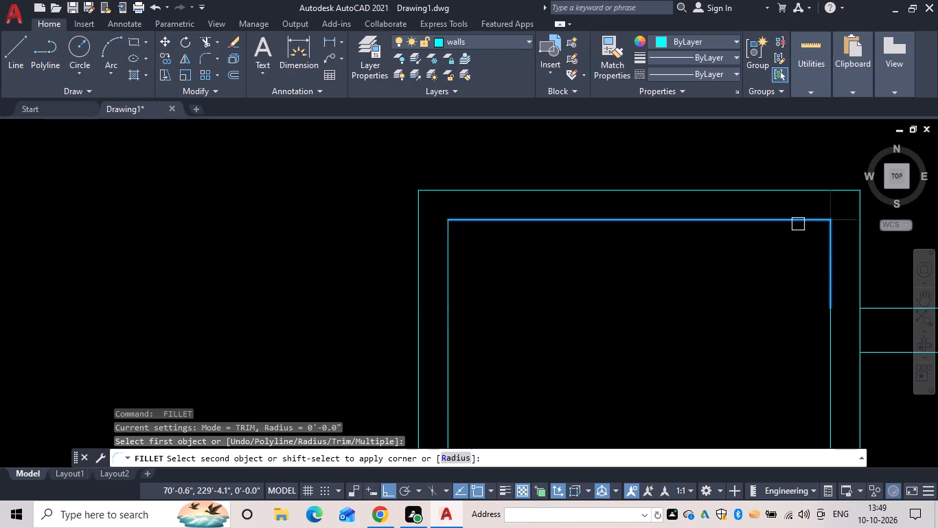
{"action": "left_click", "coordinate": [798, 224]}
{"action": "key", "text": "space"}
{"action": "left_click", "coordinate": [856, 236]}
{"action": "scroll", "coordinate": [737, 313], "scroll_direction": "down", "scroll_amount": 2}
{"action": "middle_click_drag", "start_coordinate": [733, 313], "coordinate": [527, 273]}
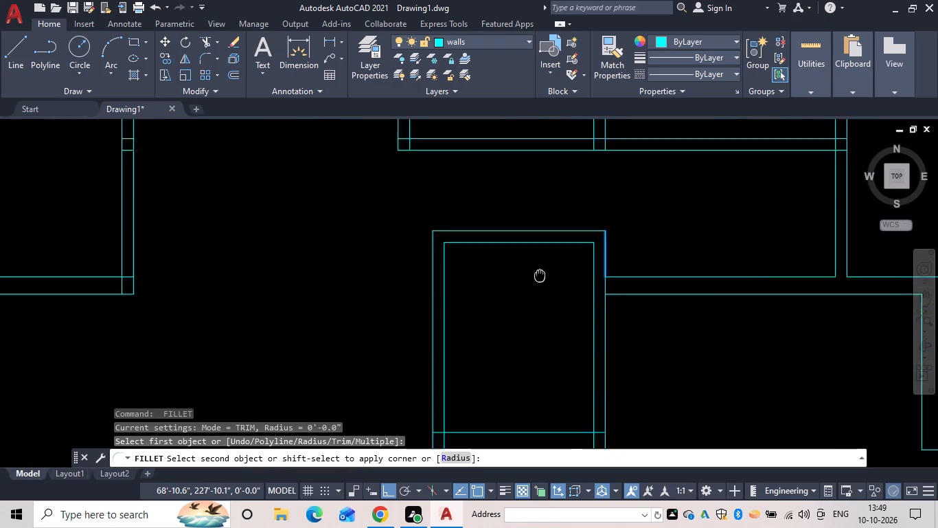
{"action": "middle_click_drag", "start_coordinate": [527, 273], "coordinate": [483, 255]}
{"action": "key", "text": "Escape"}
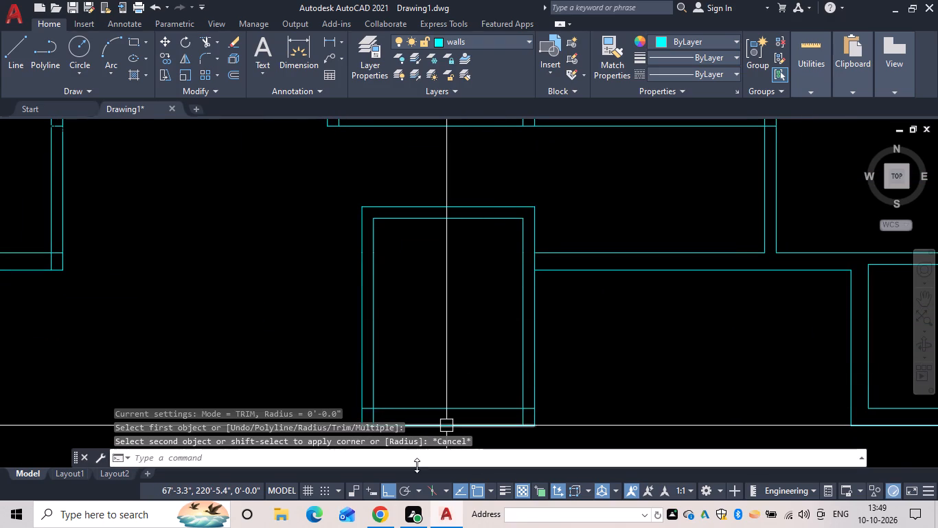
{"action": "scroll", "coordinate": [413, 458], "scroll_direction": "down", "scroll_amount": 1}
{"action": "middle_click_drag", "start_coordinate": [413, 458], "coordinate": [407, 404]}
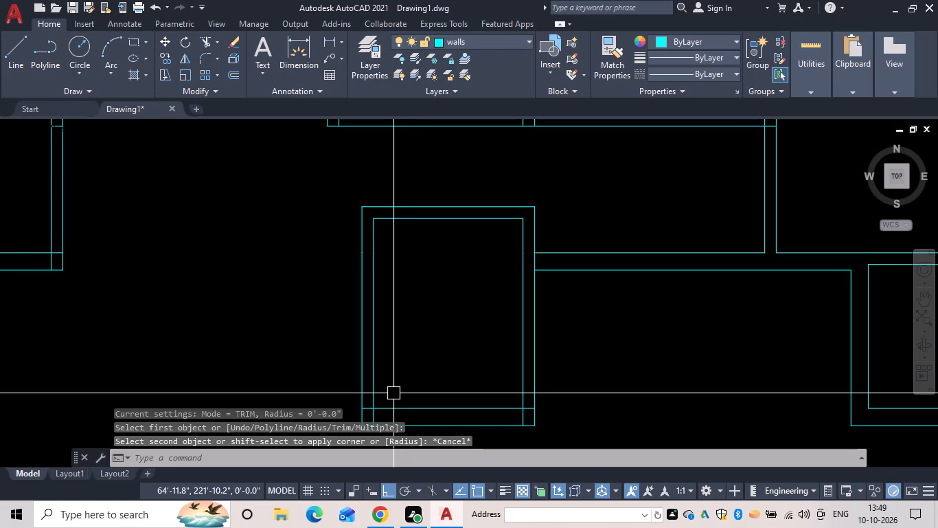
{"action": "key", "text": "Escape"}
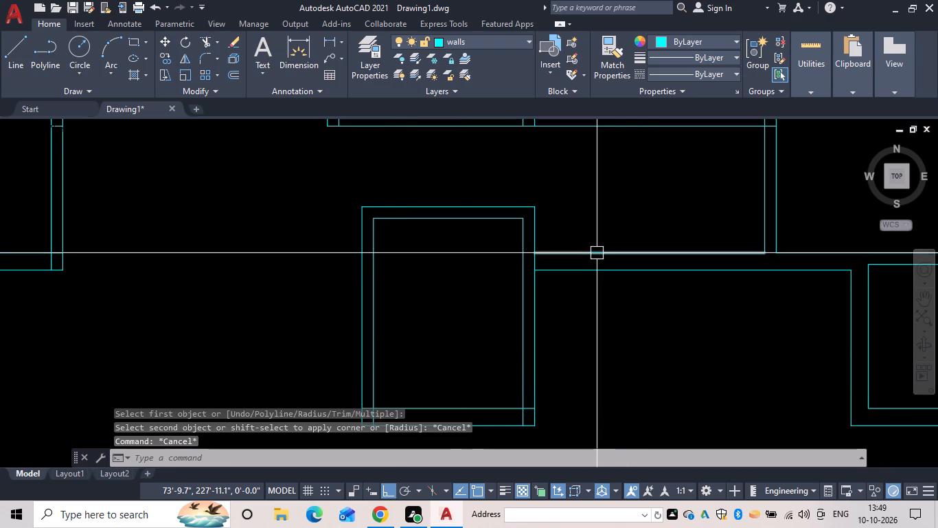
Measure the horizontal gap from the middle room's outer top-right corner to the vertical wall on its right.
{"action": "type", "text": "dli"}
{"action": "key", "text": "space"}
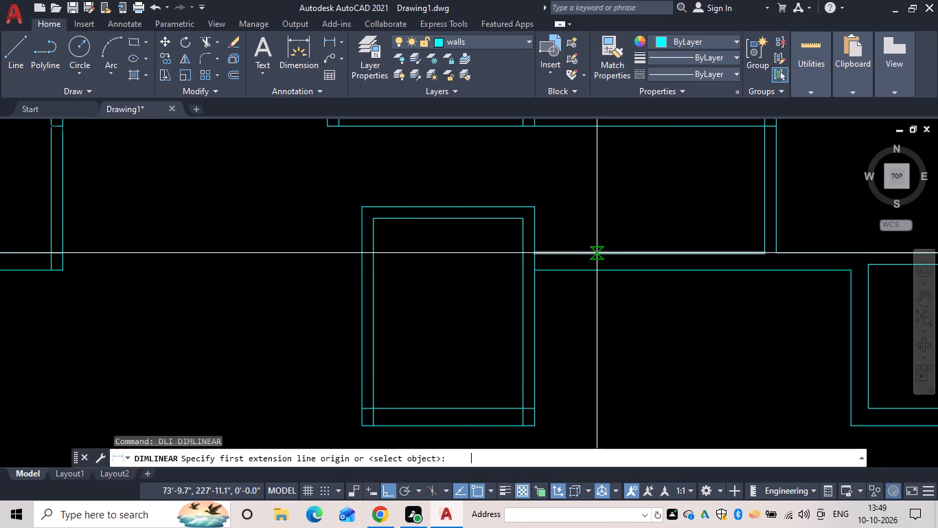
{"action": "left_click", "coordinate": [534, 206]}
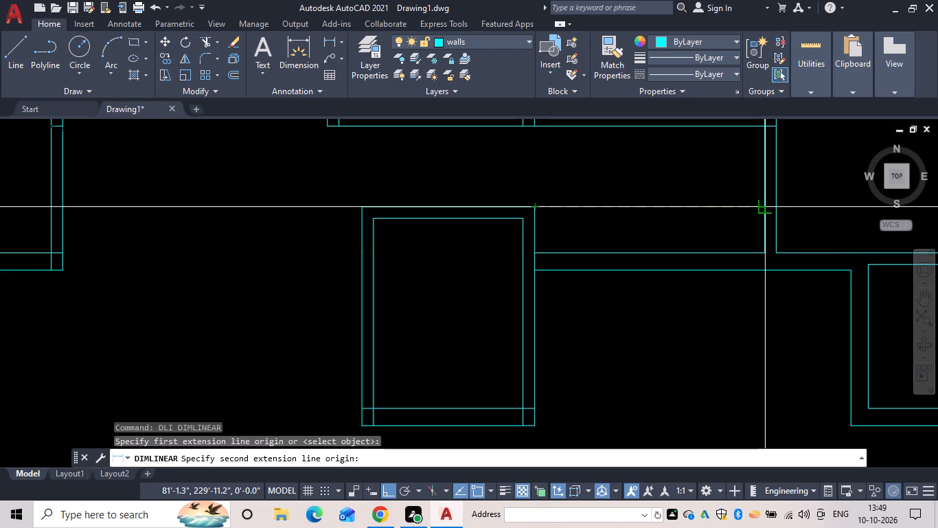
{"action": "left_click", "coordinate": [764, 206]}
{"action": "key", "text": "Escape"}
{"action": "scroll", "coordinate": [716, 225], "scroll_direction": "down", "scroll_amount": 2}
{"action": "middle_click_drag", "start_coordinate": [713, 226], "coordinate": [609, 259]}
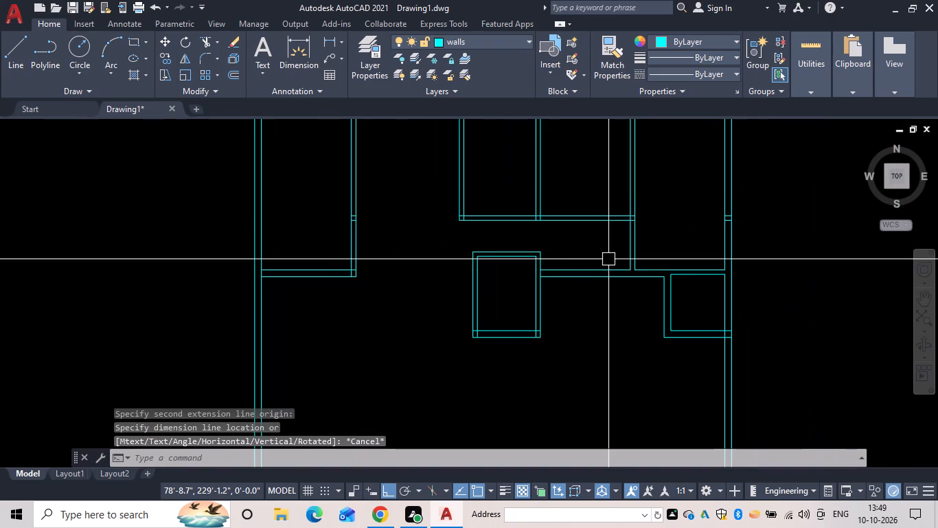
{"action": "key", "text": "Escape"}
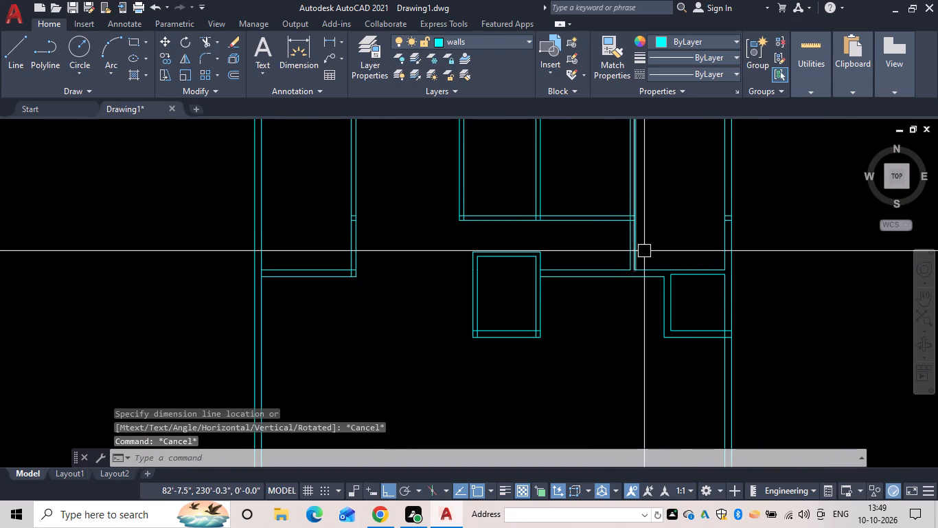
Trim both lines of the vertical wall between the upper rooms' bottom wall and the lower horizontal wall.
{"action": "type", "text": "tr"}
{"action": "key", "text": "space"}
{"action": "left_click_drag", "start_coordinate": [654, 246], "coordinate": [604, 240]}
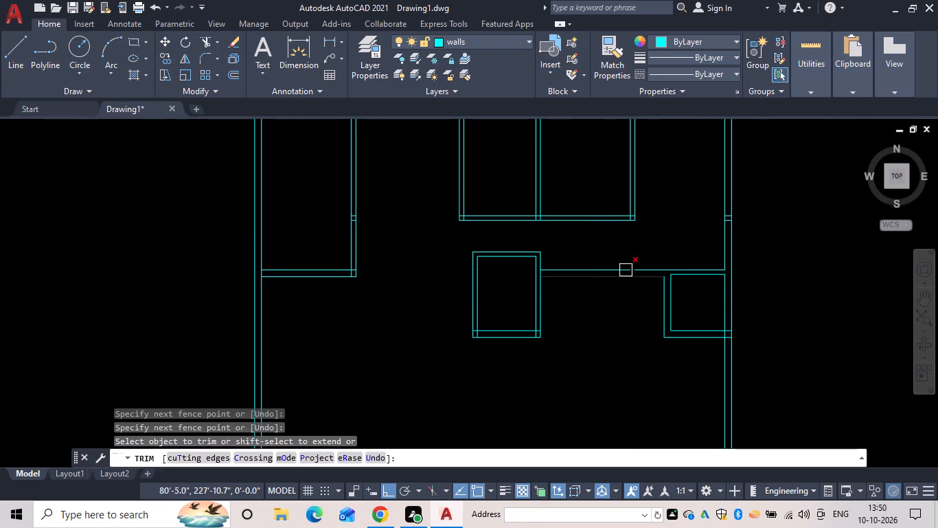
{"action": "key", "text": "Escape"}
Extend the lower horizontal wall's upper line across the gap where the vertical wall met it.
{"action": "scroll", "coordinate": [650, 252], "scroll_direction": "up", "scroll_amount": 1}
{"action": "type", "text": "ex"}
{"action": "key", "text": "space"}
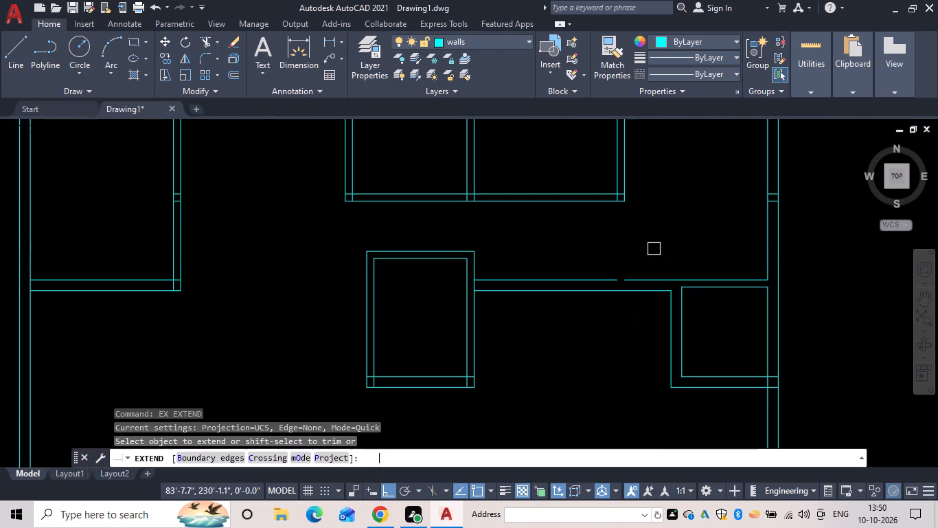
{"action": "left_click", "coordinate": [648, 277]}
{"action": "key", "text": "Escape"}
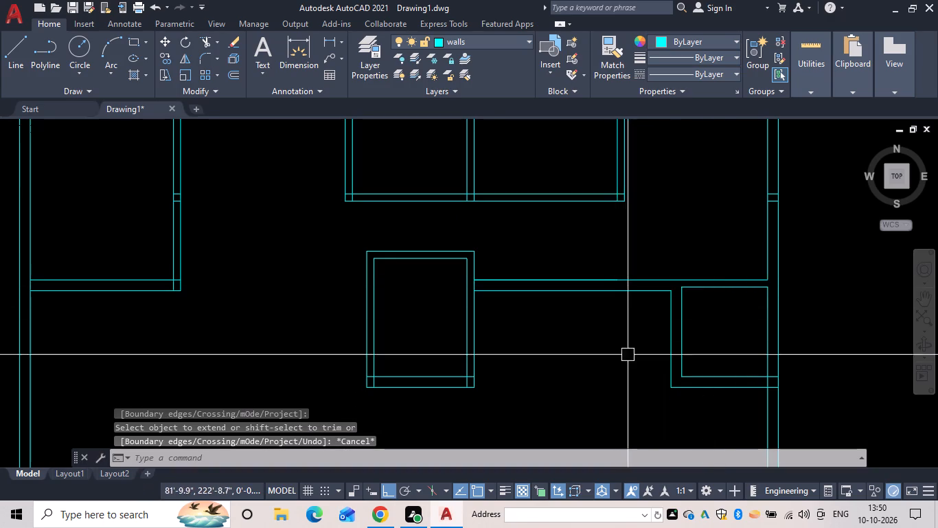
Offset the middle room's outer left wall line 18'6" to the left.
{"action": "scroll", "coordinate": [619, 369], "scroll_direction": "down", "scroll_amount": 1}
{"action": "middle_click", "coordinate": [615, 371]}
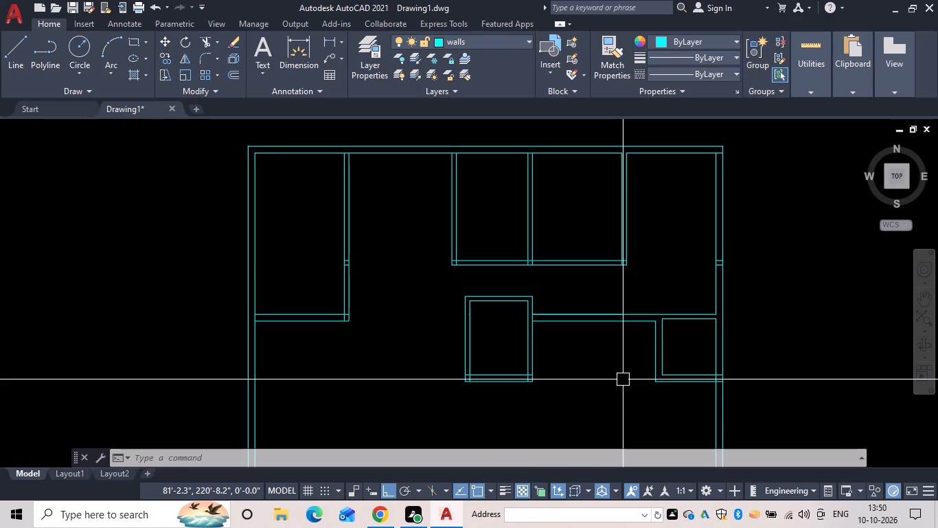
{"action": "key", "text": "Escape"}
{"action": "type", "text": "of 18'"}
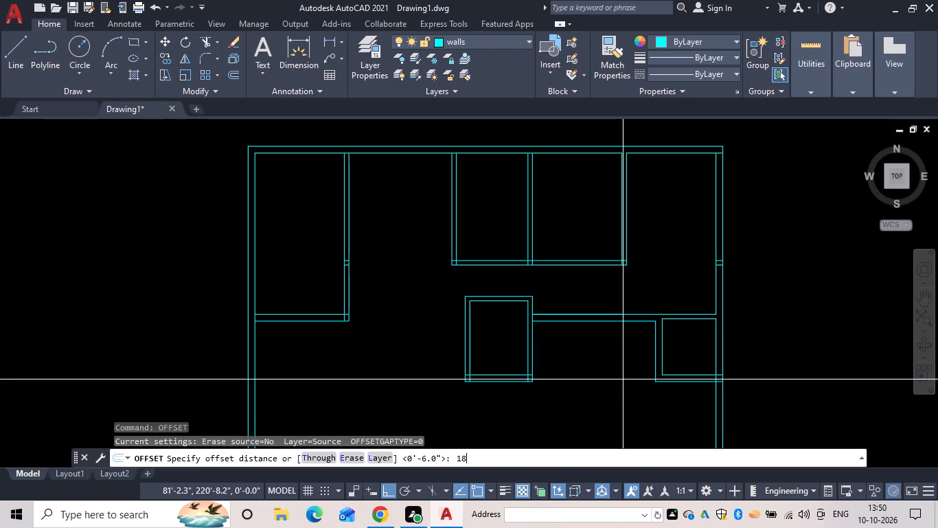
{"action": "type", "text": "6\""}
{"action": "key", "text": "space"}
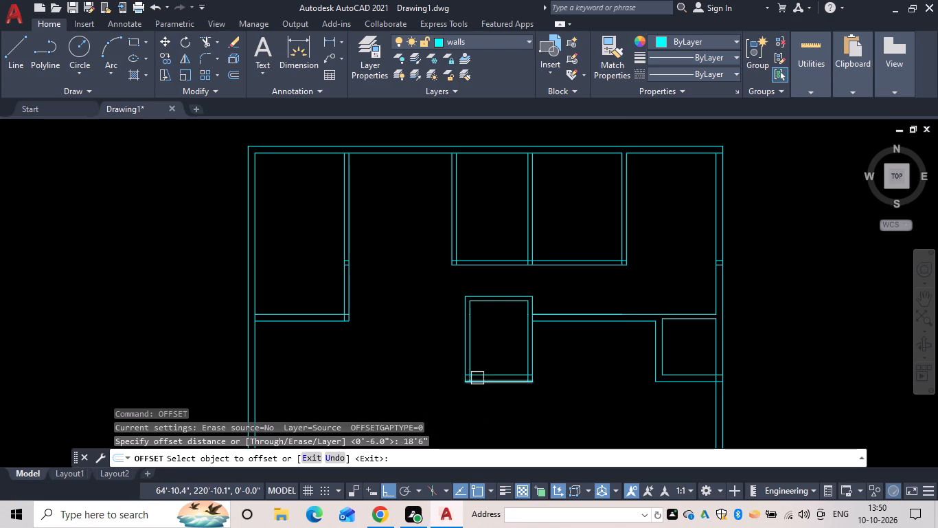
{"action": "middle_click_drag", "start_coordinate": [540, 345], "coordinate": [661, 305]}
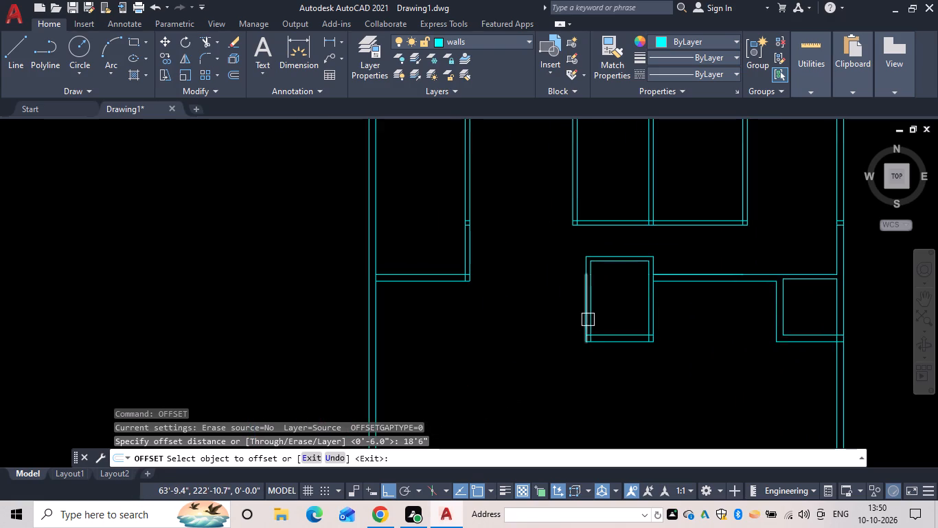
{"action": "left_click_drag", "start_coordinate": [588, 320], "coordinate": [582, 320]}
{"action": "left_click", "coordinate": [496, 338]}
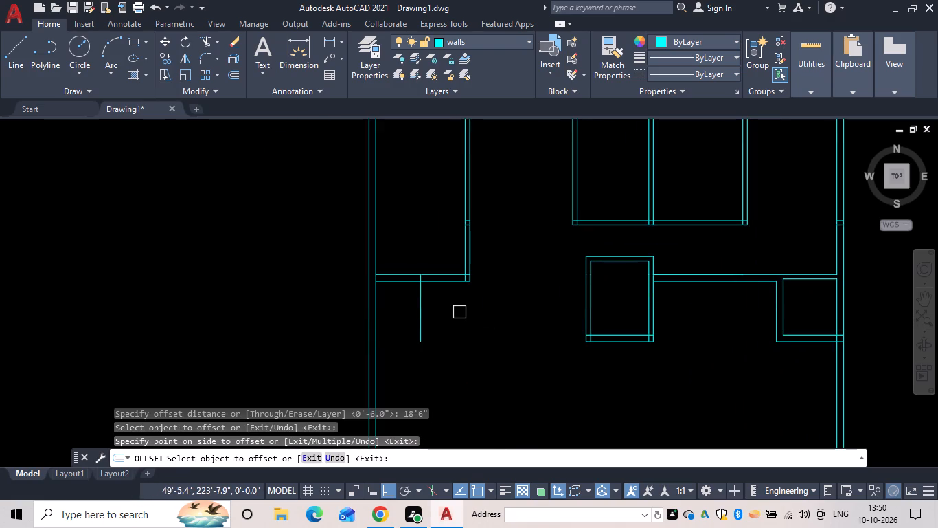
{"action": "key", "text": "space"}
Offset the new vertical line 9" to the left to form the wall's outer face.
{"action": "key", "text": "space"}
{"action": "type", "text": "9"}
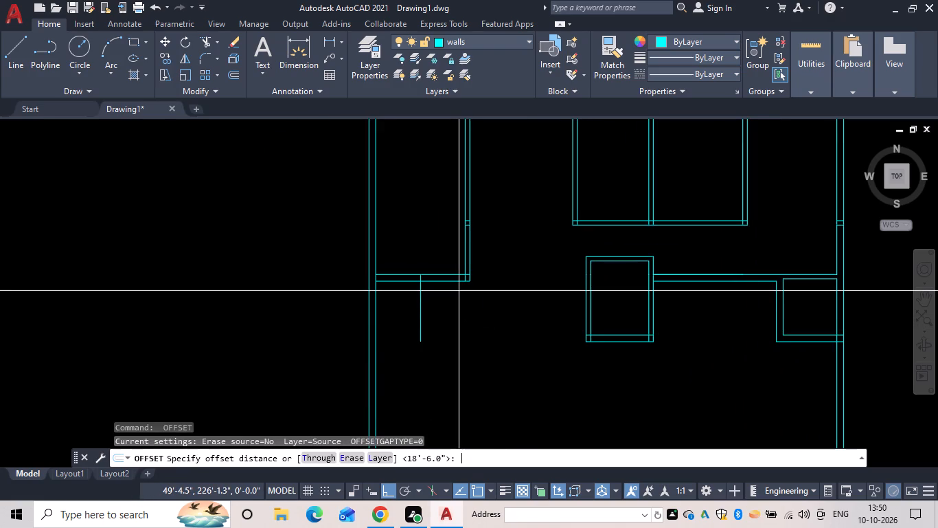
{"action": "key", "text": "space"}
{"action": "left_click_drag", "start_coordinate": [417, 327], "coordinate": [411, 330]}
{"action": "left_click", "coordinate": [381, 342]}
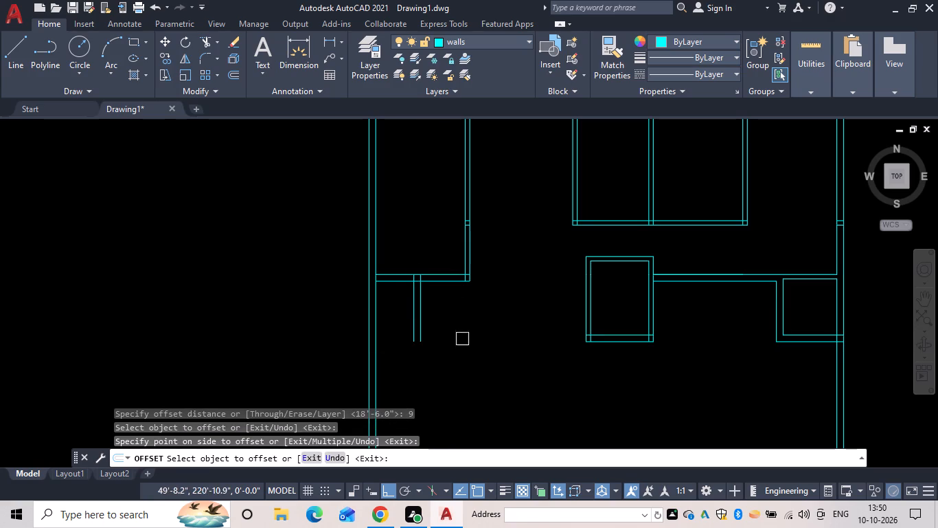
{"action": "key", "text": "Escape"}
Extend the middle room's outer bottom line left to the outer face of the new 9" wall.
{"action": "key", "text": "e"}
{"action": "key", "text": "x"}
{"action": "key", "text": "space"}
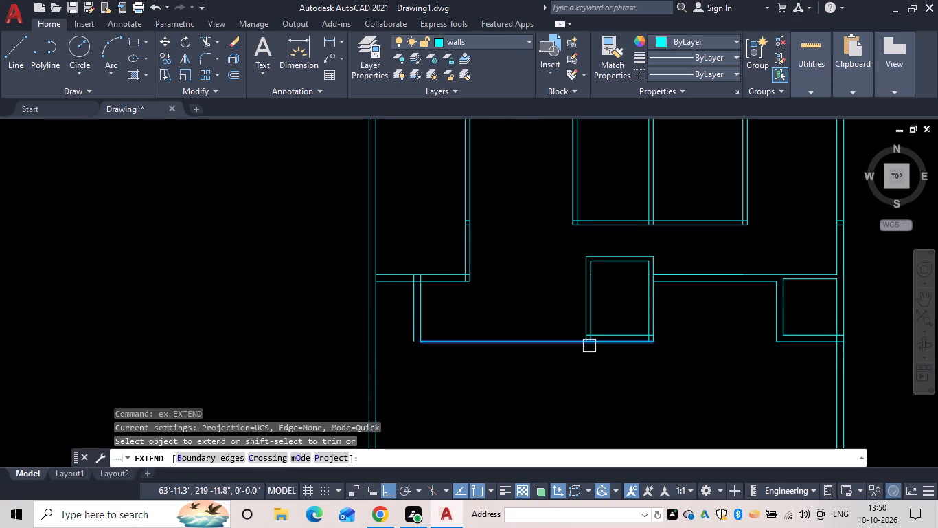
{"action": "left_click", "coordinate": [589, 346]}
{"action": "left_click", "coordinate": [473, 338]}
{"action": "key", "text": "Escape"}
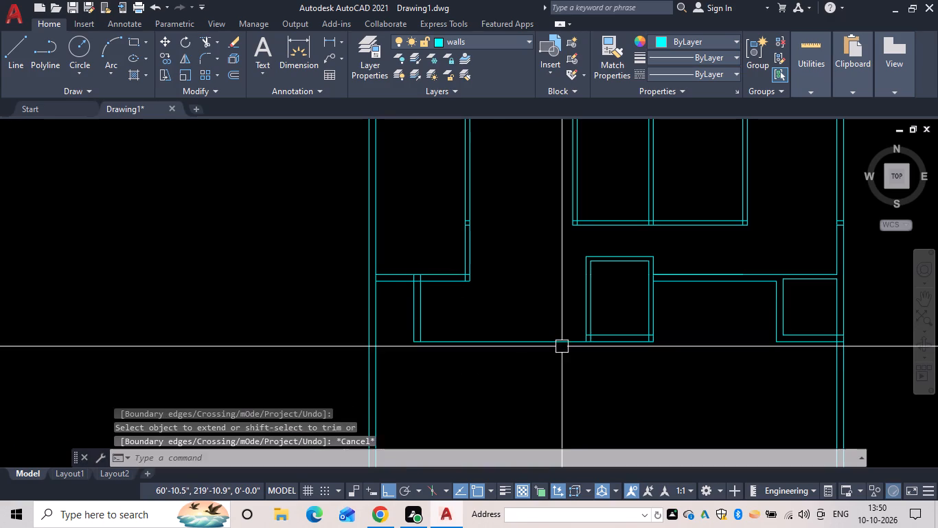
Fillet the middle room's inner bottom line with the new wall's inner vertical line into a sharp corner.
{"action": "type", "text": "f"}
{"action": "key", "text": "space"}
{"action": "left_click", "coordinate": [610, 333]}
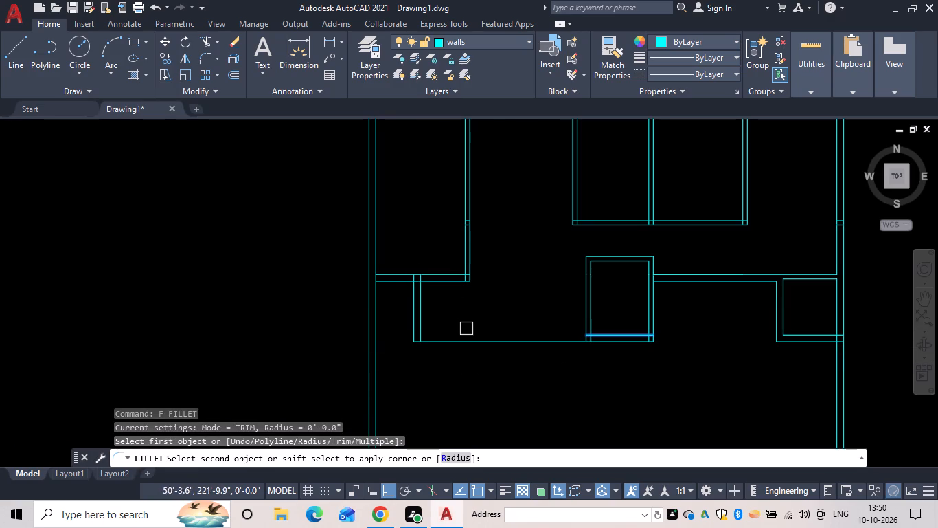
{"action": "left_click", "coordinate": [425, 322]}
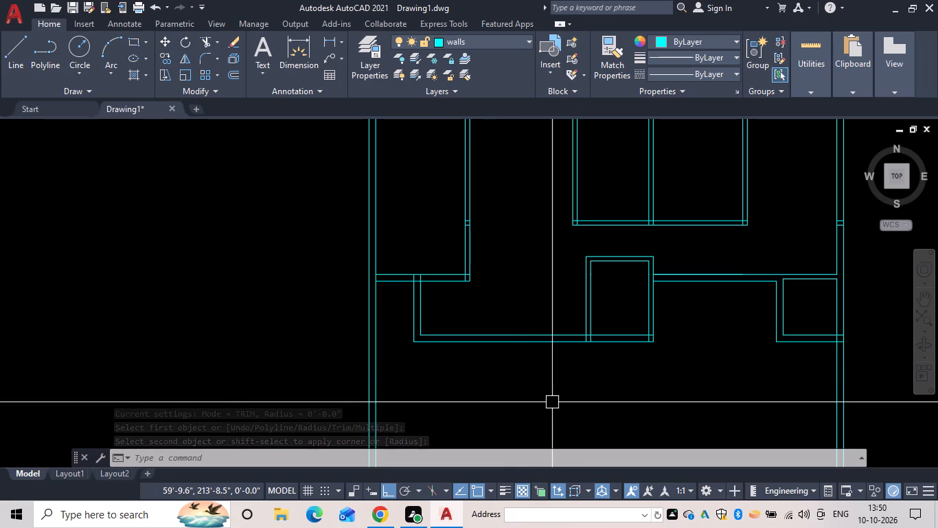
{"action": "key", "text": "Escape"}
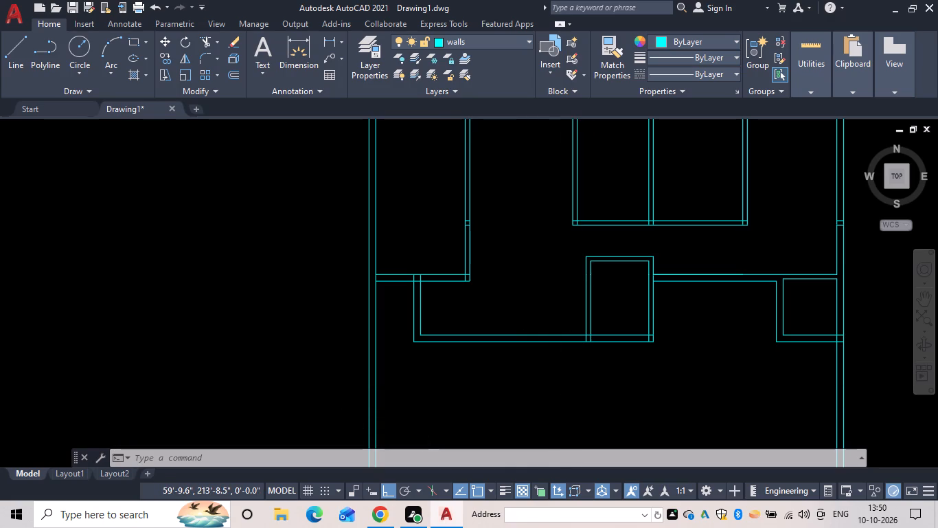
Fillet the outer and inner wall lines at the upper-left room's lower-left corner into sharp corners.
{"action": "type", "text": "f"}
{"action": "key", "text": "space"}
{"action": "left_click", "coordinate": [395, 281]}
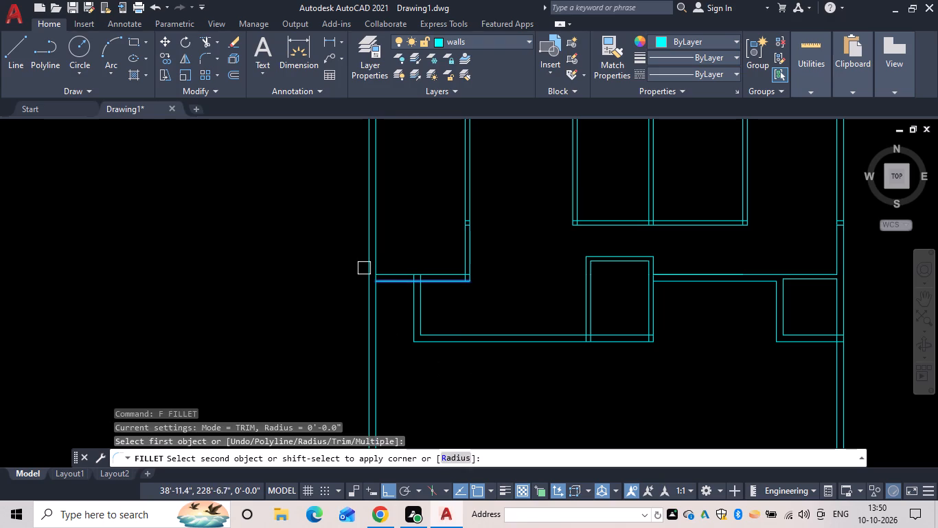
{"action": "left_click", "coordinate": [365, 259]}
{"action": "key", "text": "space"}
{"action": "left_click", "coordinate": [393, 272]}
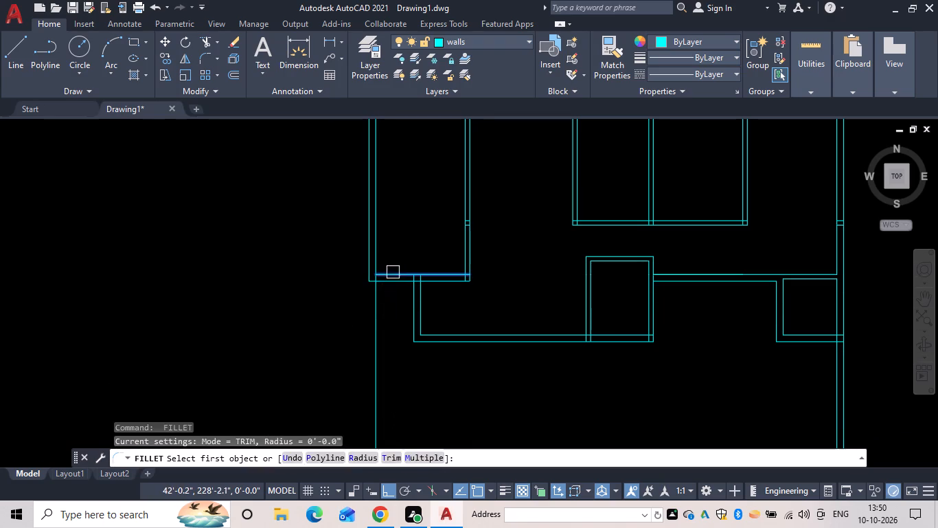
{"action": "left_click", "coordinate": [375, 261]}
{"action": "key", "text": "Escape"}
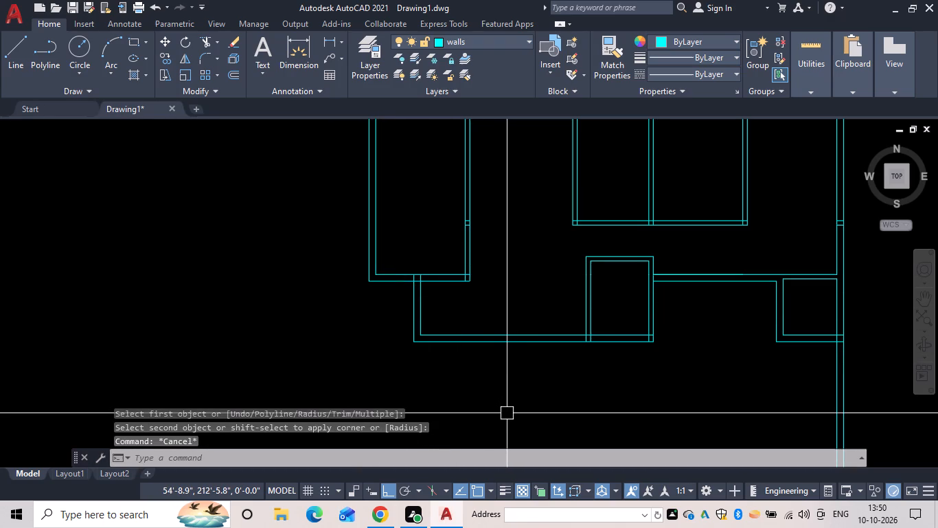
Measure the vertical distance from the left room's bottom wall to the inner line of the lower wall.
{"action": "scroll", "coordinate": [448, 289], "scroll_direction": "up", "scroll_amount": 1}
{"action": "key", "text": "Escape"}
{"action": "type", "text": "dli"}
{"action": "key", "text": "space"}
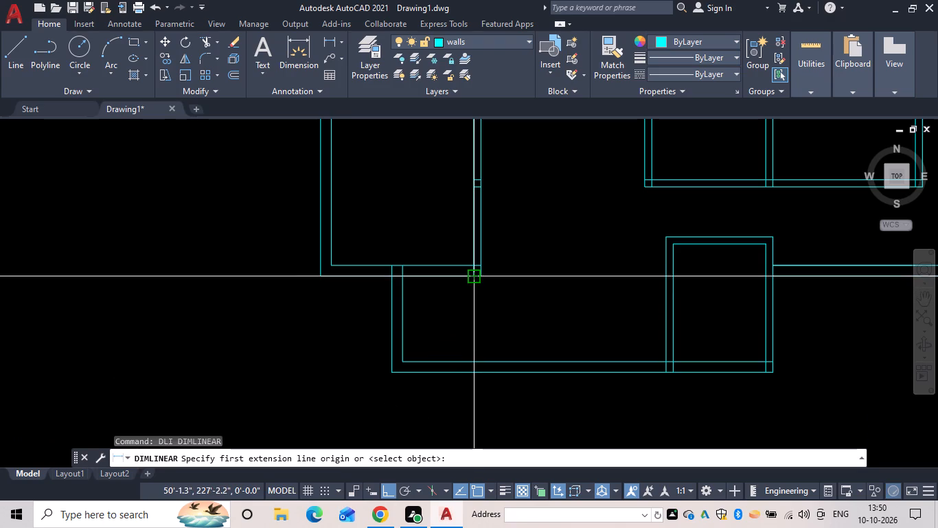
{"action": "left_click_drag", "start_coordinate": [475, 276], "coordinate": [474, 287]}
{"action": "left_click", "coordinate": [472, 361]}
{"action": "key", "text": "Escape"}
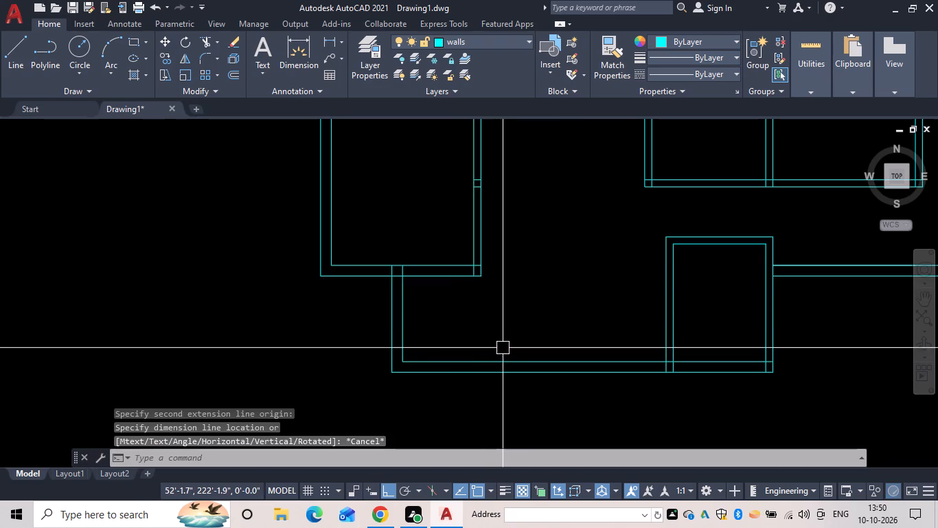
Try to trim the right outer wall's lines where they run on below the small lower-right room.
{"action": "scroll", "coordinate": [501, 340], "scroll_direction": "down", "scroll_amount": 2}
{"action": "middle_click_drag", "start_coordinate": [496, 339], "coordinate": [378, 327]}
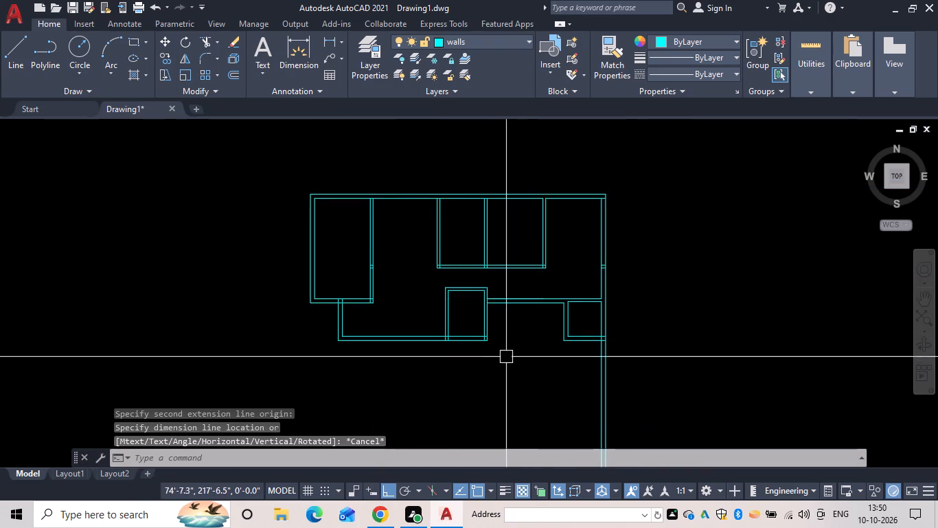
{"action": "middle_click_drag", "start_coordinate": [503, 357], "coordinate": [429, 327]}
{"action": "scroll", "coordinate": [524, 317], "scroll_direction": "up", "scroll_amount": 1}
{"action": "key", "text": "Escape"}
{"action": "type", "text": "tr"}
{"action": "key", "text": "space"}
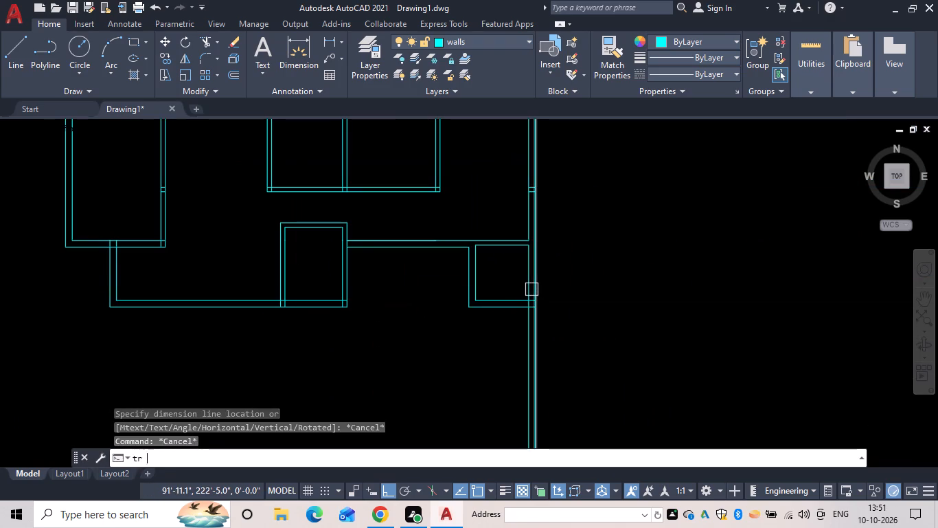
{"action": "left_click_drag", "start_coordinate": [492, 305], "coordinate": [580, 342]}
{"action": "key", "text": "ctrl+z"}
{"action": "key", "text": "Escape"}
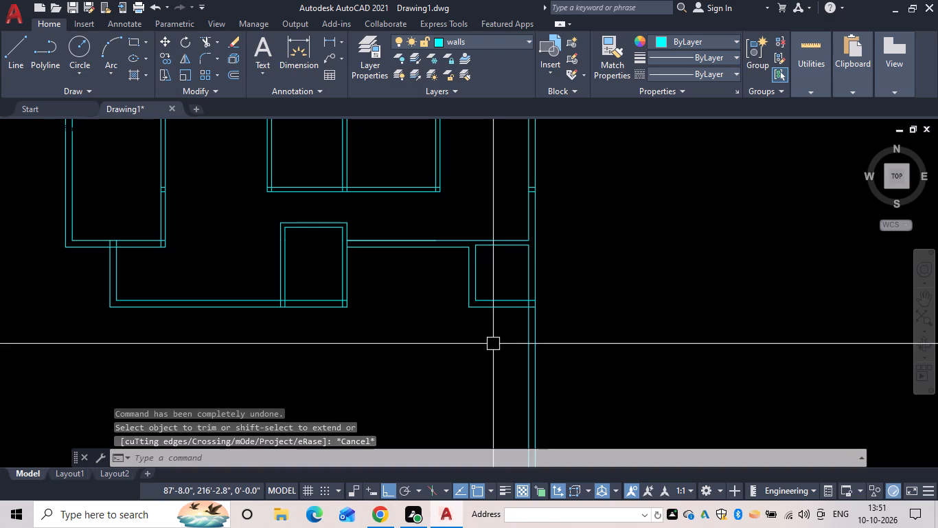
Trim both right outer wall lines where they run on below the small lower-right room.
{"action": "key", "text": "t"}
{"action": "key", "text": "r"}
{"action": "key", "text": "space"}
{"action": "left_click_drag", "start_coordinate": [475, 339], "coordinate": [571, 307]}
{"action": "left_click", "coordinate": [557, 365]}
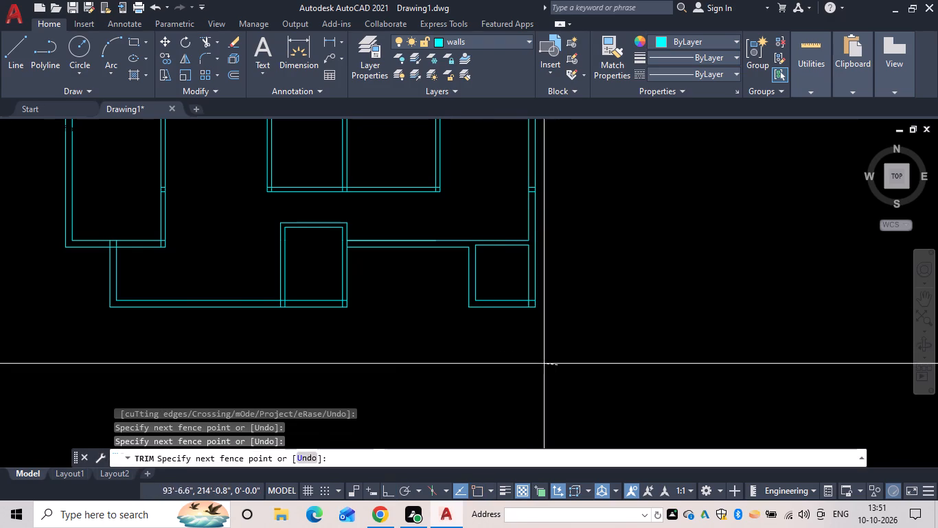
{"action": "key", "text": "Escape"}
Erase the two short inner line segments at the upper ends of the lower middle room's side walls.
{"action": "scroll", "coordinate": [515, 388], "scroll_direction": "down", "scroll_amount": 2}
{"action": "middle_click_drag", "start_coordinate": [513, 390], "coordinate": [576, 389]}
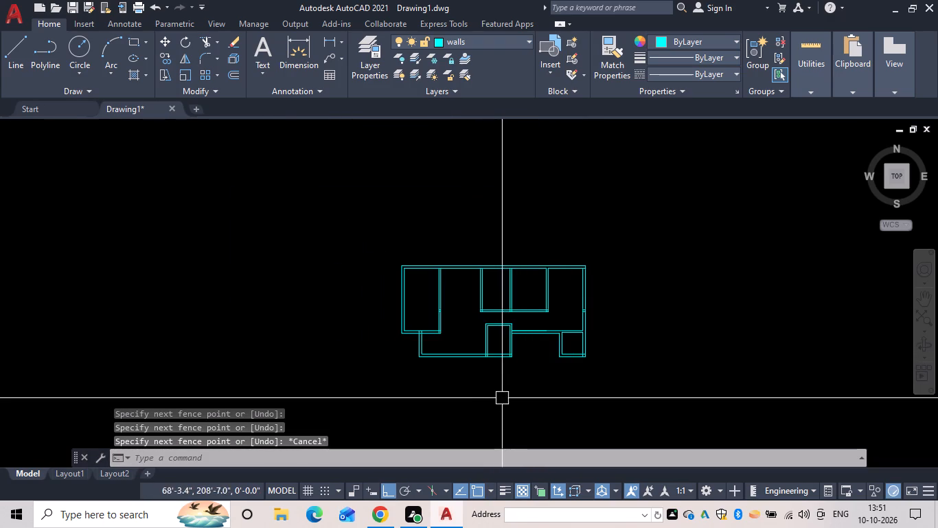
{"action": "scroll", "coordinate": [483, 330], "scroll_direction": "up", "scroll_amount": 2}
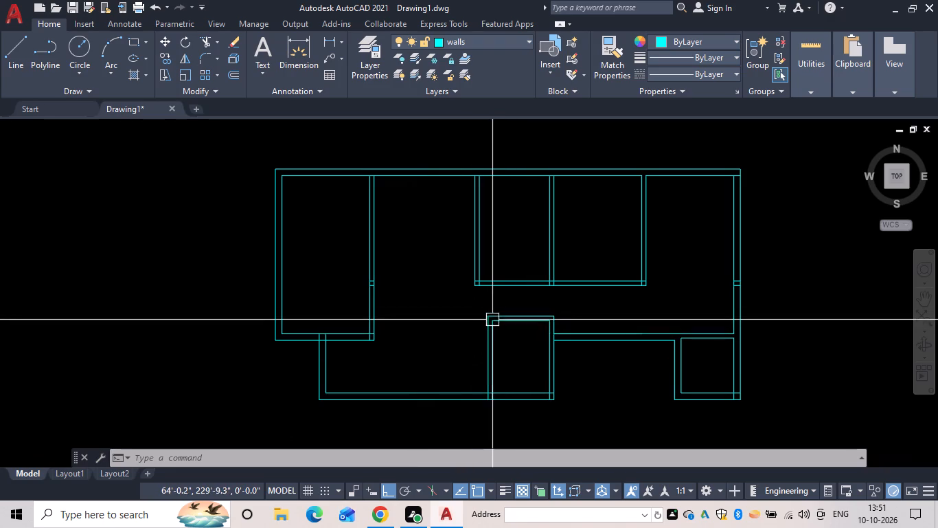
{"action": "scroll", "coordinate": [493, 325], "scroll_direction": "up", "scroll_amount": 2}
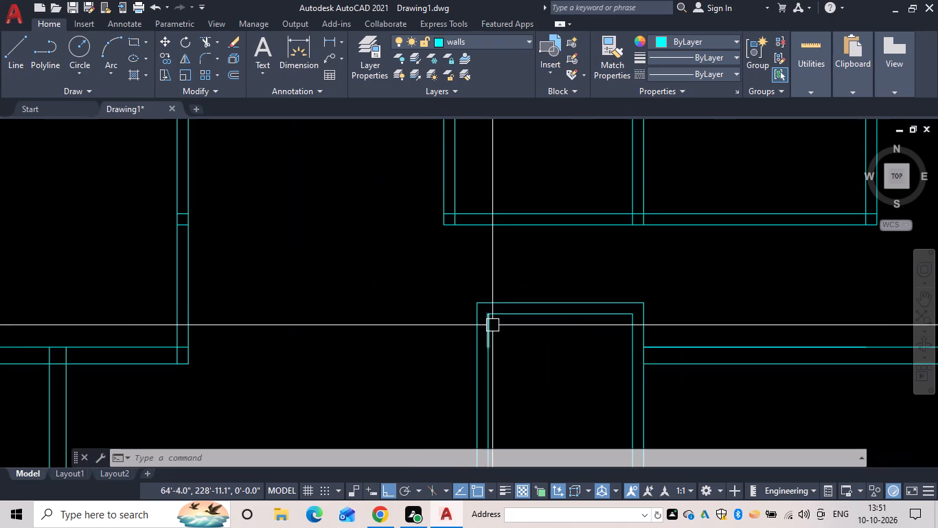
{"action": "left_click", "coordinate": [484, 328]}
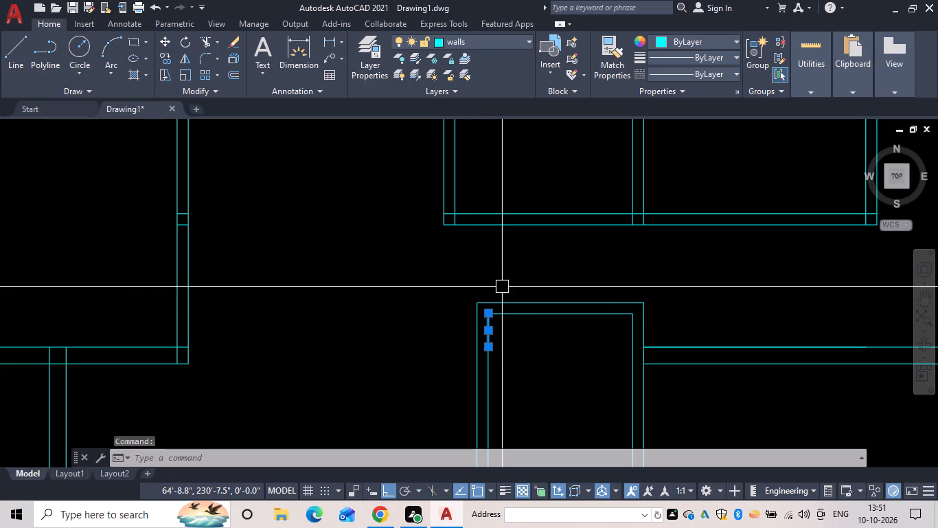
{"action": "key", "text": "e"}
{"action": "key", "text": "space"}
{"action": "left_click", "coordinate": [632, 331]}
{"action": "key", "text": "e"}
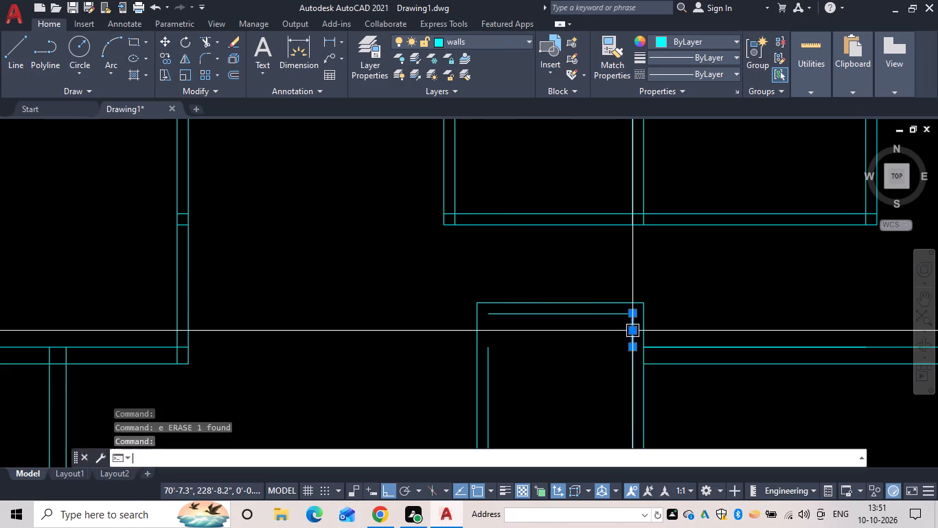
{"action": "key", "text": "space"}
Fillet the lower middle room's inner top line with both inner side lines into sharp corners.
{"action": "key", "text": "Escape"}
{"action": "type", "text": "f"}
{"action": "key", "text": "space"}
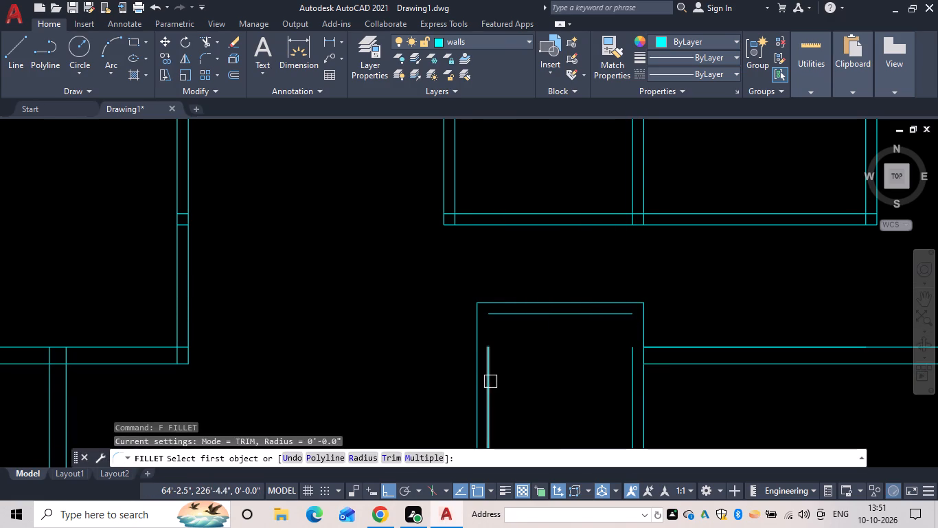
{"action": "left_click_drag", "start_coordinate": [490, 382], "coordinate": [495, 373]}
{"action": "left_click", "coordinate": [525, 316]}
{"action": "key", "text": "space"}
{"action": "left_click", "coordinate": [580, 316]}
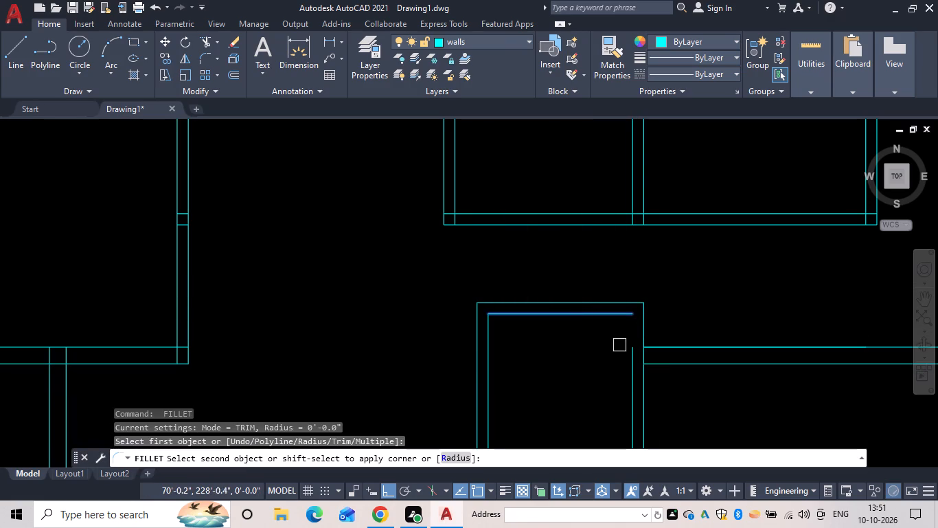
{"action": "left_click", "coordinate": [627, 355]}
{"action": "key", "text": "Escape"}
Draw a short line across the left outer wall, from the upper-left room's inner top corner to the outer face.
{"action": "scroll", "coordinate": [523, 364], "scroll_direction": "down", "scroll_amount": 3}
{"action": "middle_click_drag", "start_coordinate": [523, 364], "coordinate": [523, 305]}
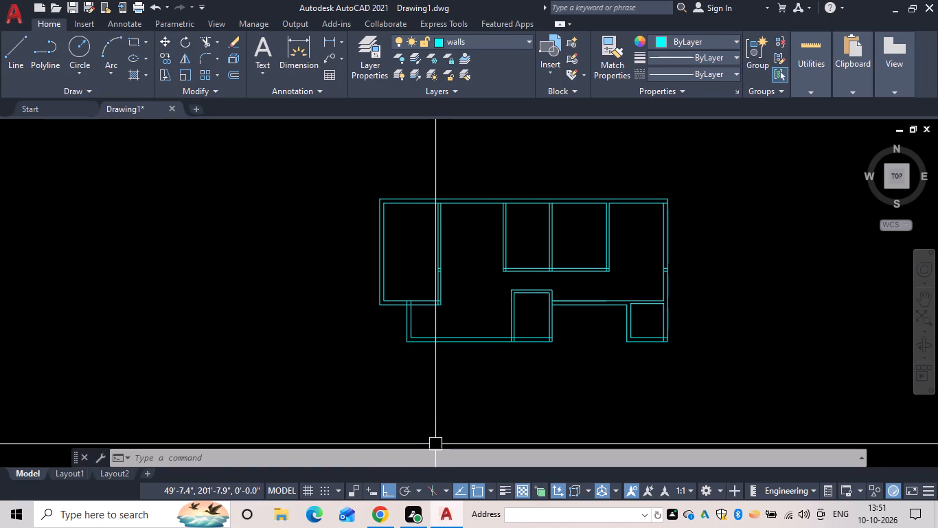
{"action": "scroll", "coordinate": [404, 206], "scroll_direction": "up", "scroll_amount": 3}
{"action": "middle_click_drag", "start_coordinate": [425, 216], "coordinate": [500, 299]}
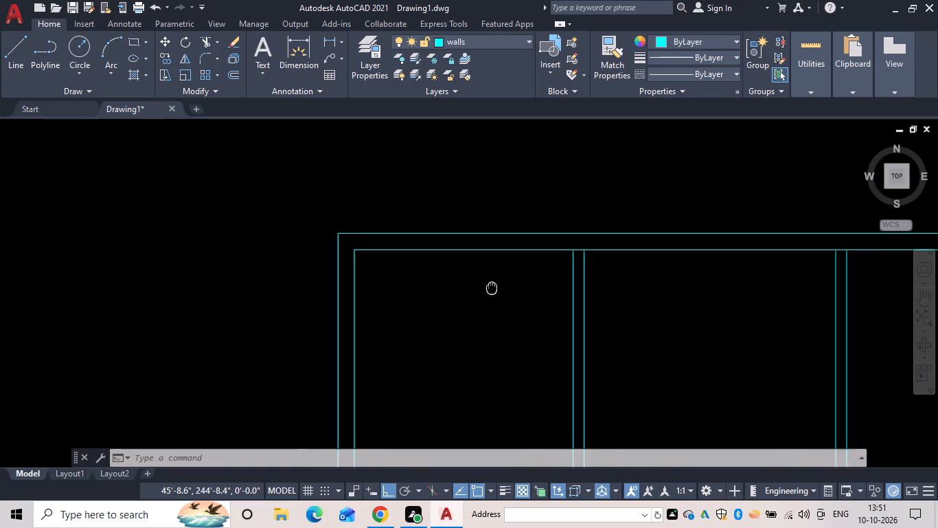
{"action": "middle_click_drag", "start_coordinate": [500, 299], "coordinate": [516, 318]}
{"action": "key", "text": "Escape"}
{"action": "type", "text": "l"}
{"action": "key", "text": "space"}
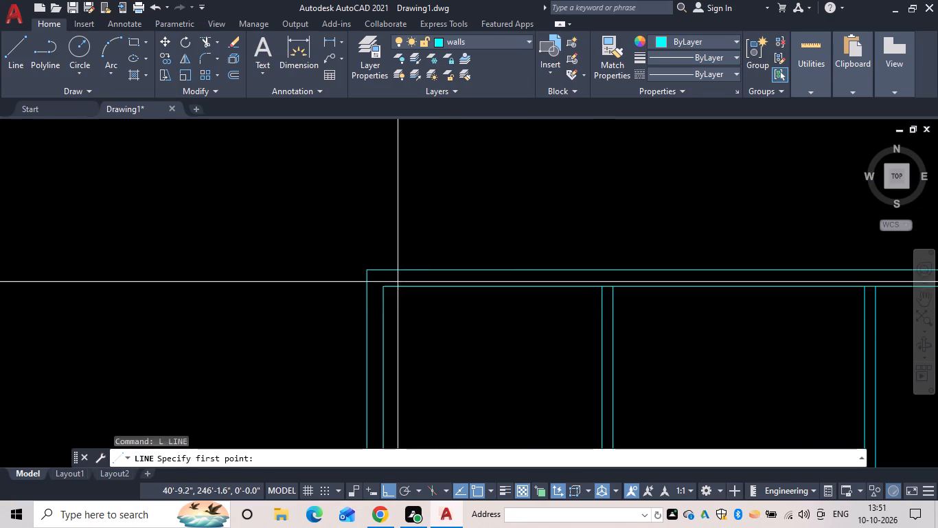
{"action": "left_click", "coordinate": [381, 286]}
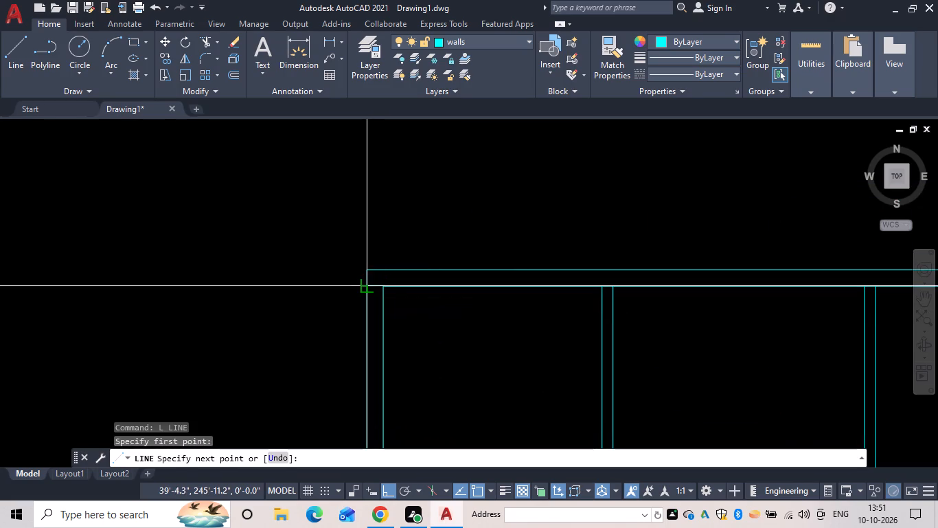
{"action": "left_click", "coordinate": [365, 287]}
{"action": "key", "text": "Escape"}
Offset the short line across the left wall 3'2" downward.
{"action": "type", "text": "of 3'2\""}
{"action": "key", "text": "space"}
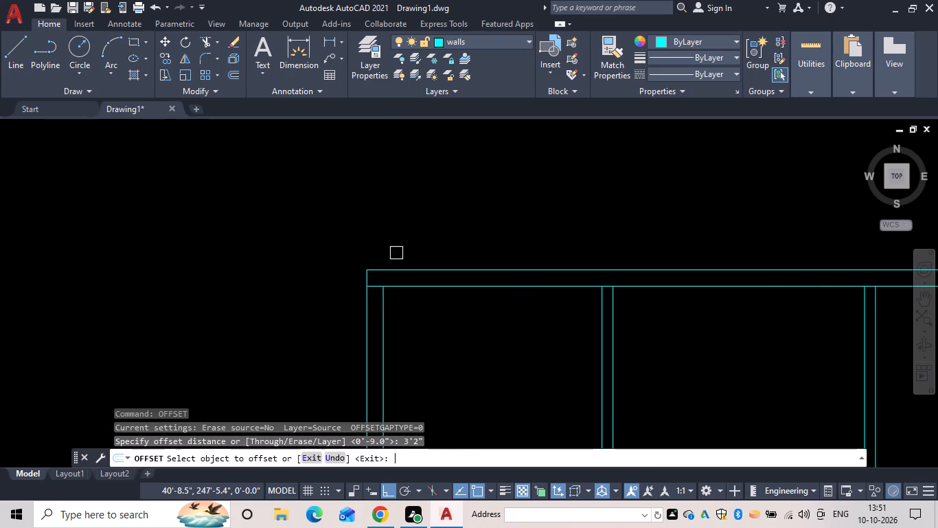
{"action": "left_click_drag", "start_coordinate": [377, 284], "coordinate": [377, 316]}
{"action": "left_click", "coordinate": [386, 379]}
{"action": "key", "text": "Escape"}
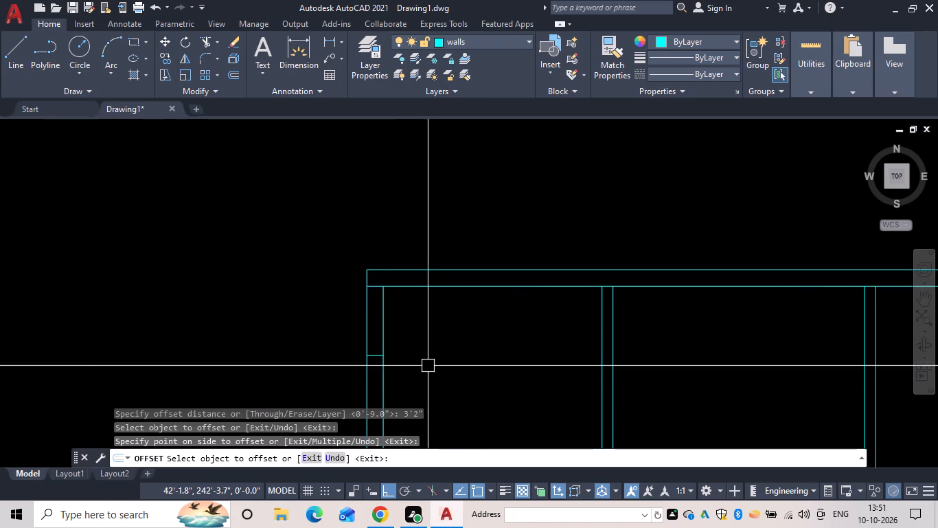
{"action": "key", "text": "t"}
{"action": "key", "text": "Escape"}
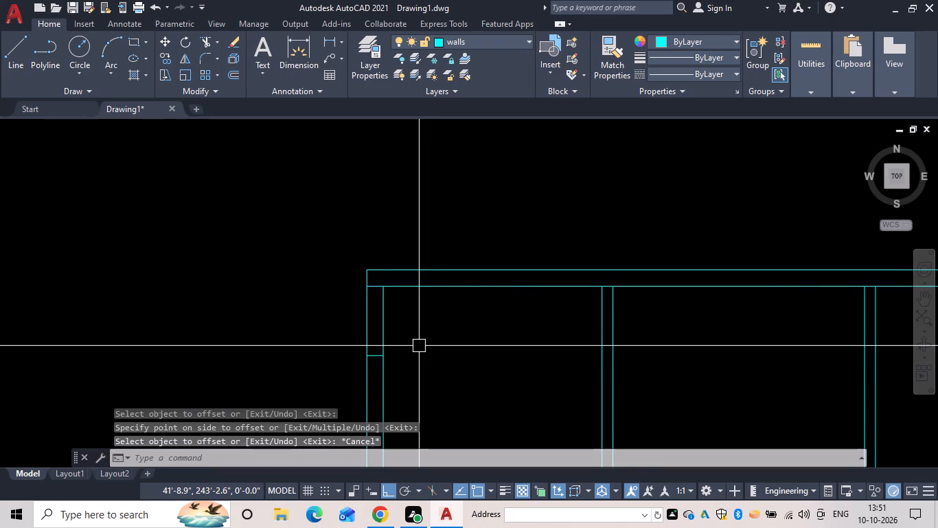
Stretch the offset line's left end horizontally well beyond the building's left outer wall.
{"action": "left_click", "coordinate": [374, 351]}
{"action": "left_click_drag", "start_coordinate": [363, 355], "coordinate": [350, 355]}
{"action": "left_click", "coordinate": [152, 372]}
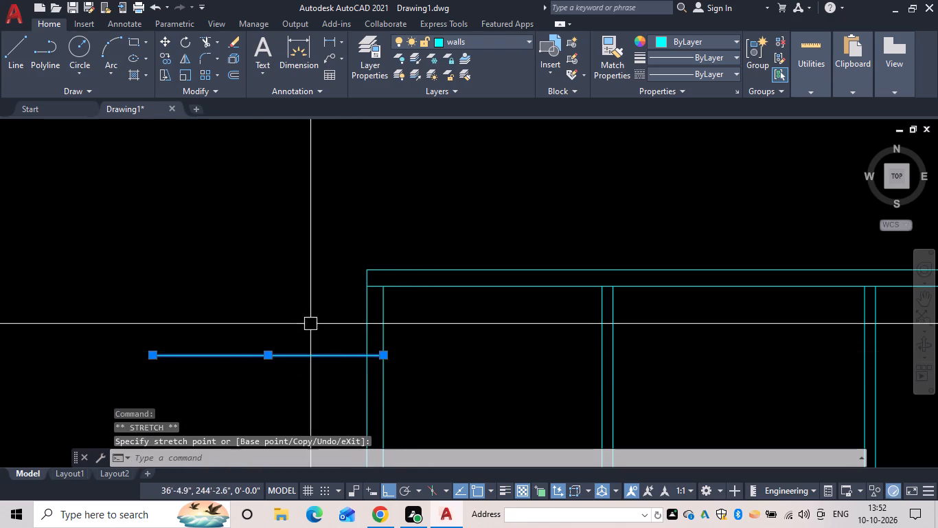
Offset the stretched horizontal line 9" downward to form a wall.
{"action": "key", "text": "space"}
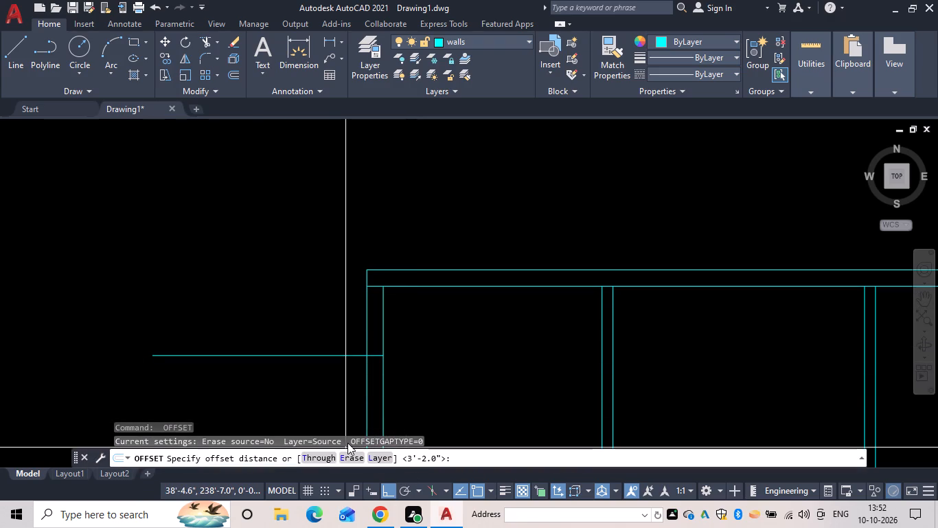
{"action": "key", "text": "Escape"}
{"action": "type", "text": "of 9"}
{"action": "key", "text": "space"}
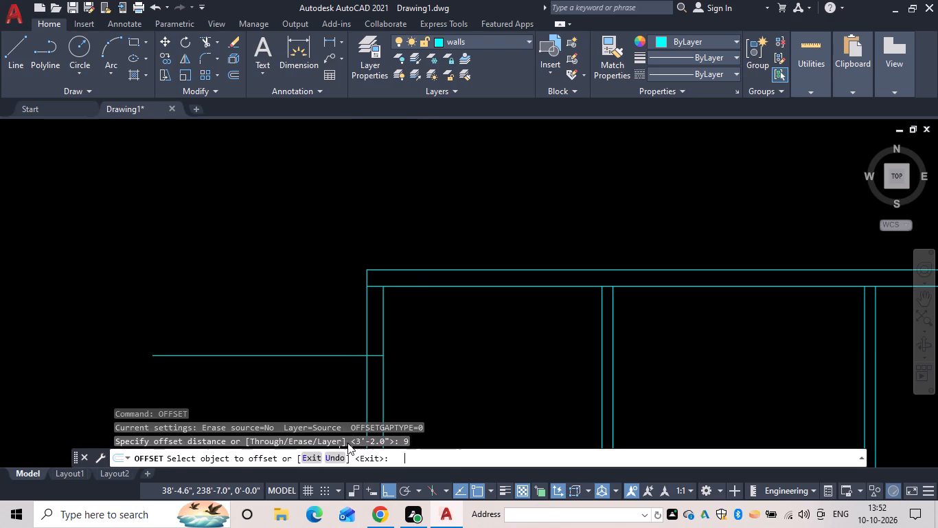
{"action": "left_click_drag", "start_coordinate": [314, 355], "coordinate": [312, 368]}
{"action": "left_click", "coordinate": [301, 400]}
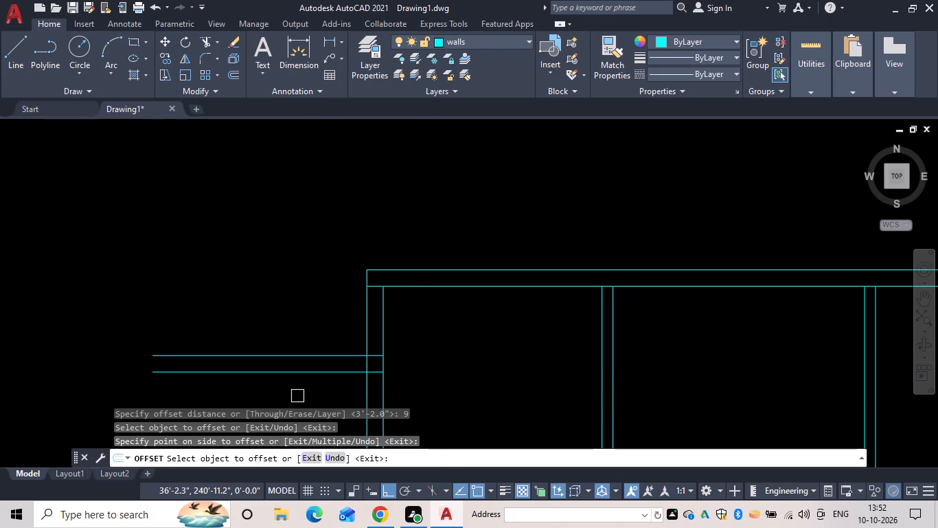
{"action": "key", "text": "space"}
Offset the upper line of the new horizontal wall 8' upward.
{"action": "key", "text": "space"}
{"action": "type", "text": "8'"}
{"action": "key", "text": "space"}
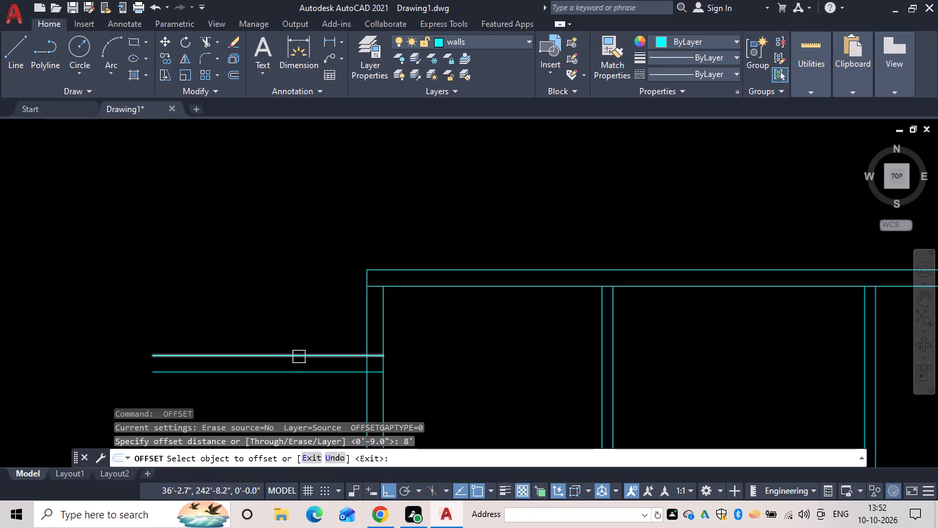
{"action": "left_click_drag", "start_coordinate": [299, 357], "coordinate": [305, 351]}
{"action": "left_click", "coordinate": [326, 298]}
{"action": "key", "text": "space"}
Offset the new upper horizontal line 9" upward to form the top wall.
{"action": "key", "text": "space"}
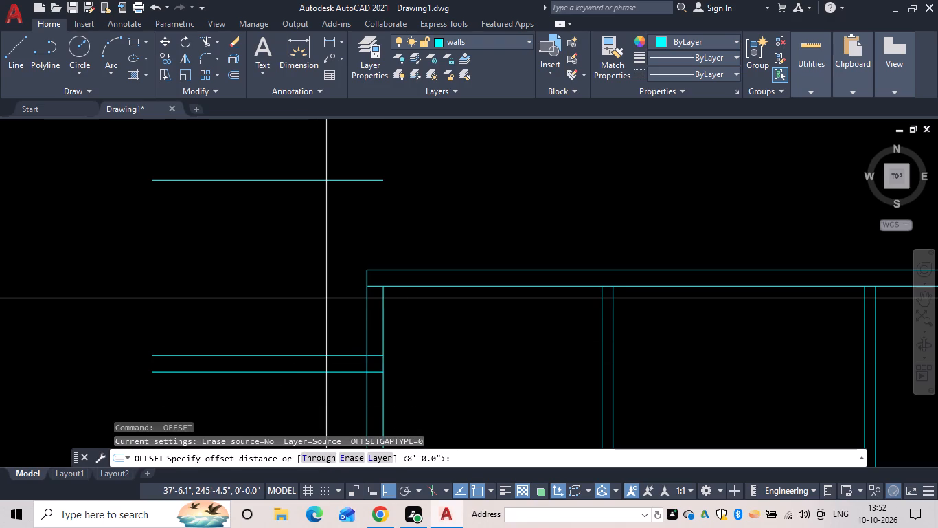
{"action": "type", "text": "9"}
{"action": "key", "text": "space"}
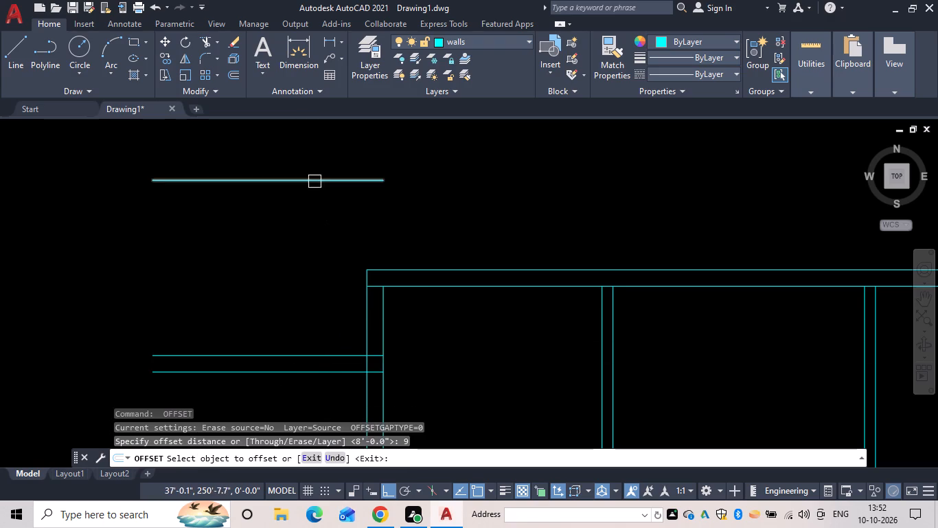
{"action": "left_click", "coordinate": [303, 188]}
{"action": "left_click_drag", "start_coordinate": [304, 181], "coordinate": [308, 172]}
{"action": "left_click", "coordinate": [318, 148]}
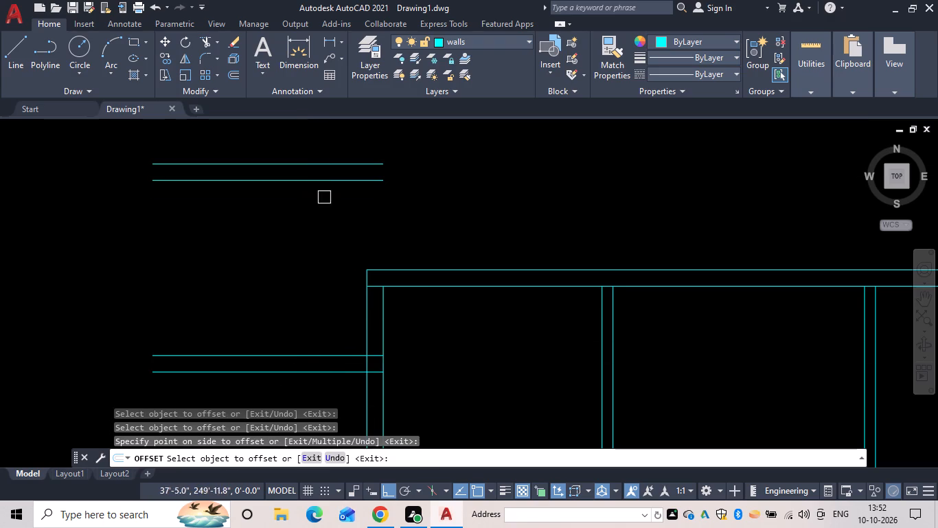
{"action": "key", "text": "space"}
Offset the outer line of the building's left wall 5'4" to the left.
{"action": "key", "text": "space"}
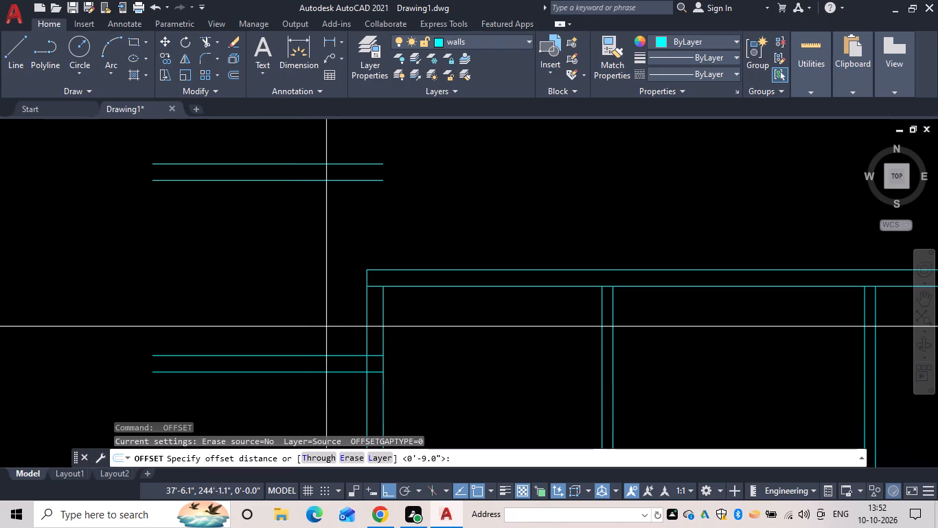
{"action": "type", "text": "5'4\""}
{"action": "key", "text": "space"}
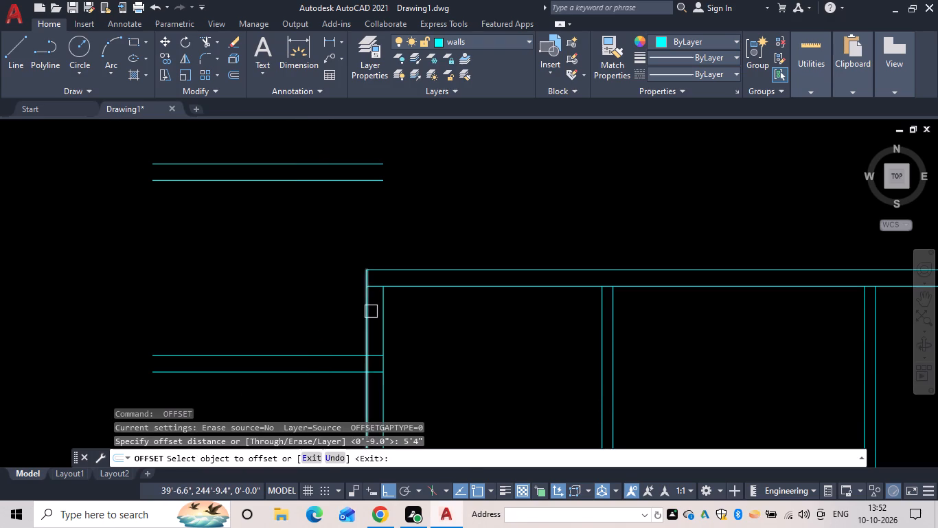
{"action": "left_click_drag", "start_coordinate": [371, 311], "coordinate": [361, 312]}
{"action": "left_click", "coordinate": [187, 316]}
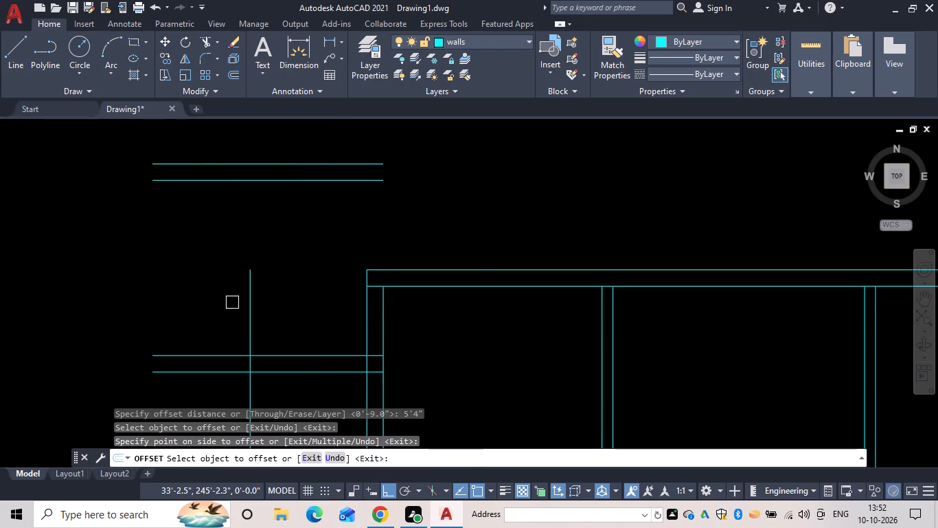
{"action": "key", "text": "space"}
Offset the new vertical line 9" to the left to form a wall.
{"action": "key", "text": "space"}
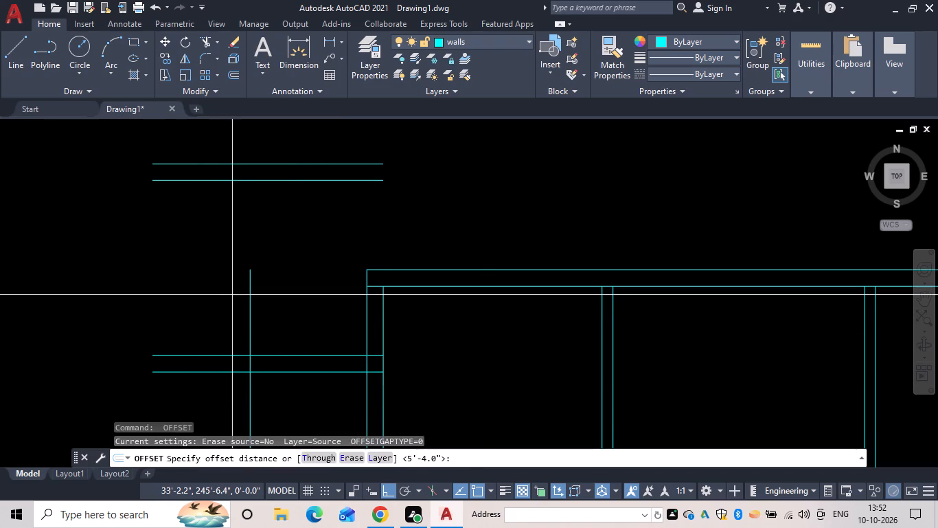
{"action": "key", "text": "9"}
{"action": "key", "text": "space"}
{"action": "left_click", "coordinate": [249, 290]}
{"action": "left_click", "coordinate": [163, 303]}
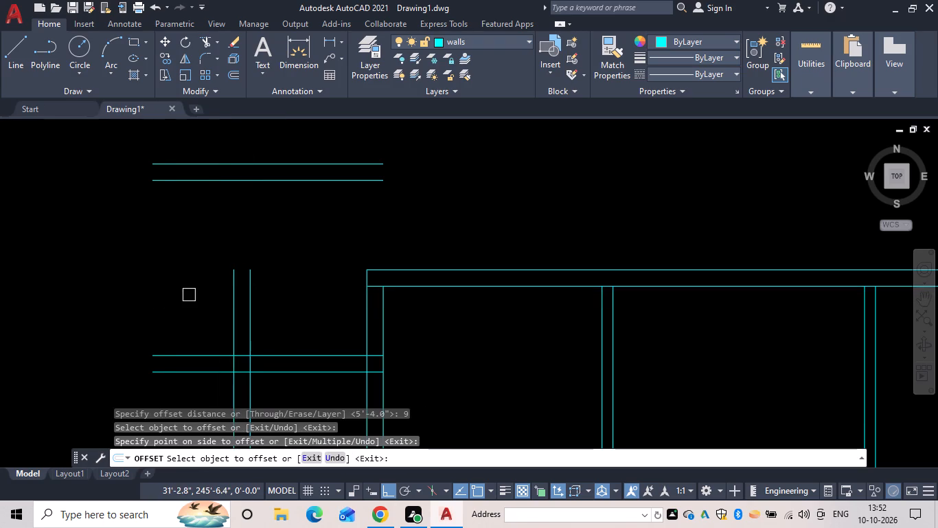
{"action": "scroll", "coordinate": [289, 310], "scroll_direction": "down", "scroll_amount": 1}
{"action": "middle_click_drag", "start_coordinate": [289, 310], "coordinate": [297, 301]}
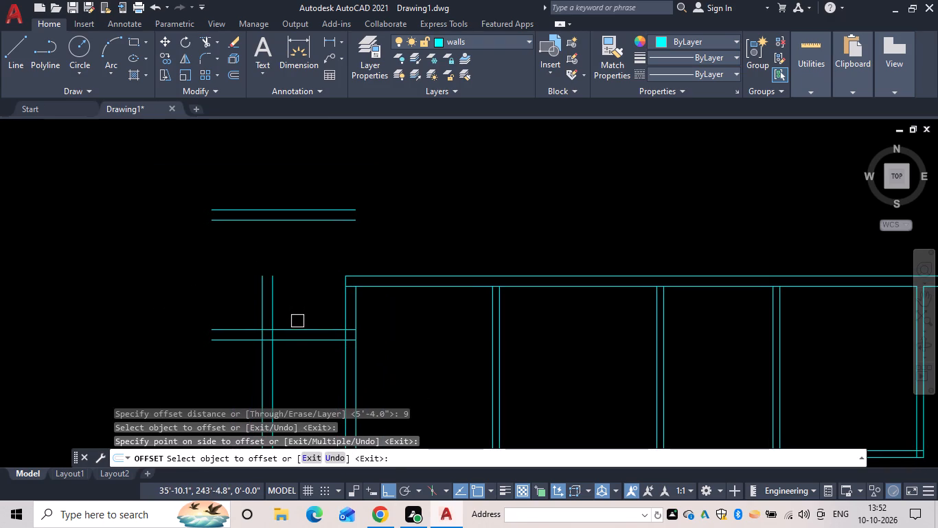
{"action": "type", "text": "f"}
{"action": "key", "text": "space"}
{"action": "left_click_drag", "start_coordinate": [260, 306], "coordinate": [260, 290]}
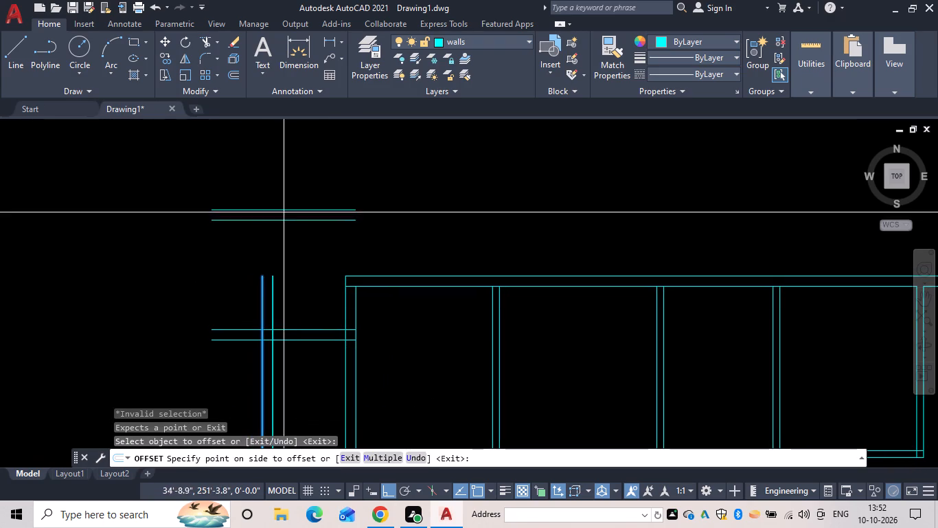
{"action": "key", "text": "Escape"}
Fillet the outer and inner line pairs with zero radius to form the upper-left corner of the projecting room.
{"action": "type", "text": "f"}
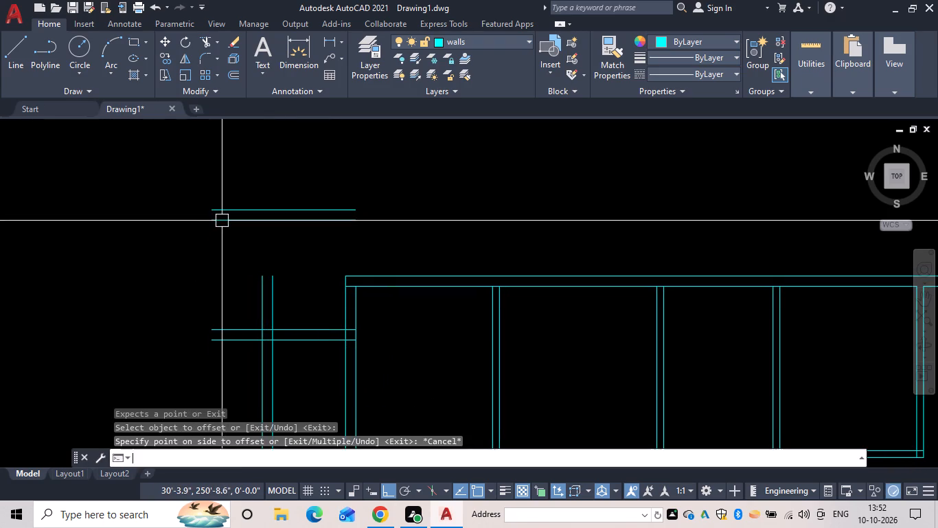
{"action": "key", "text": "space"}
{"action": "left_click_drag", "start_coordinate": [261, 285], "coordinate": [261, 276]}
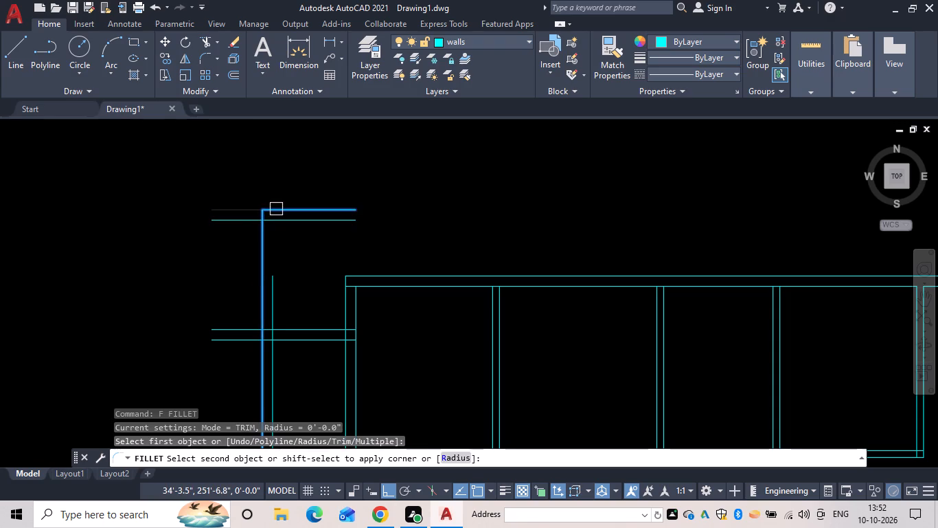
{"action": "left_click", "coordinate": [276, 209]}
{"action": "key", "text": "space"}
{"action": "left_click_drag", "start_coordinate": [271, 278], "coordinate": [277, 270]}
{"action": "left_click", "coordinate": [299, 219]}
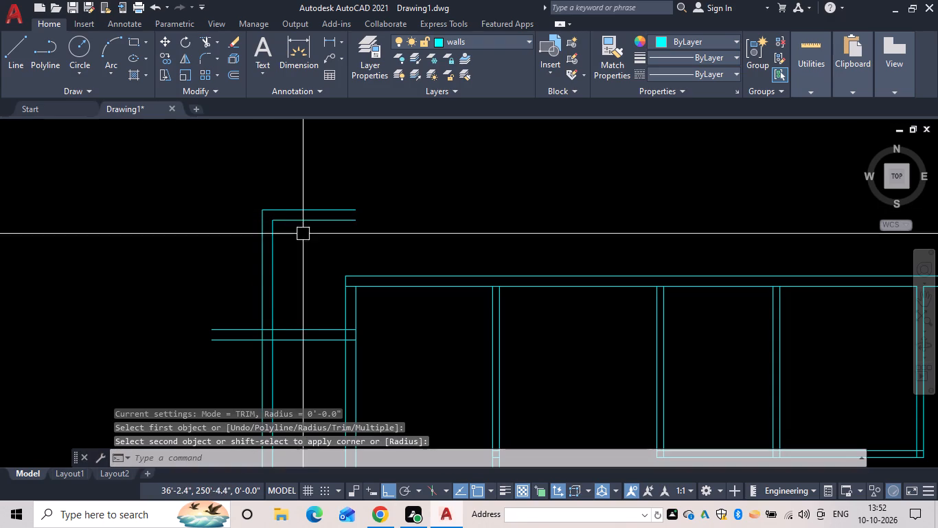
{"action": "key", "text": "Escape"}
Fillet the building's left wall lines with the projecting room's top wall lines to close its upper-right corner.
{"action": "key", "text": "space"}
{"action": "left_click_drag", "start_coordinate": [342, 298], "coordinate": [343, 291]}
{"action": "left_click", "coordinate": [339, 222]}
{"action": "key", "text": "space"}
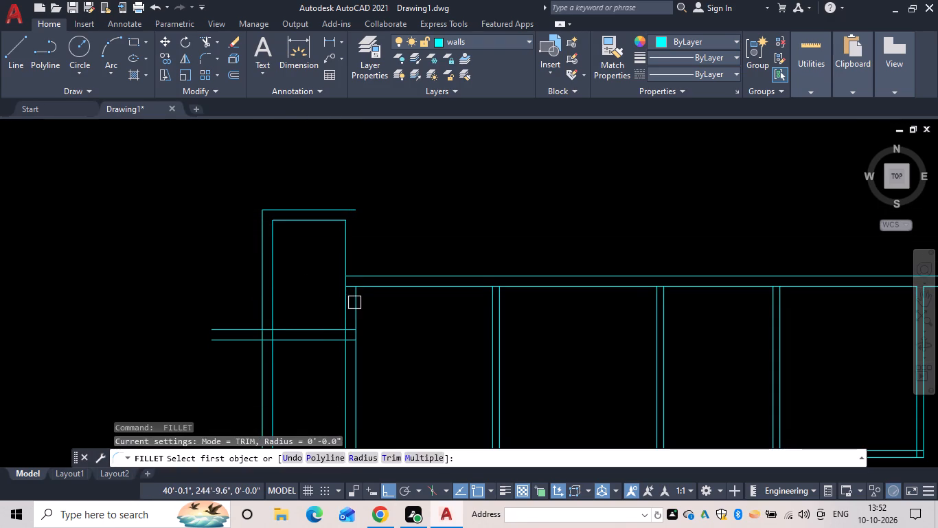
{"action": "left_click_drag", "start_coordinate": [354, 302], "coordinate": [360, 294]}
{"action": "left_click", "coordinate": [355, 207]}
{"action": "key", "text": "Escape"}
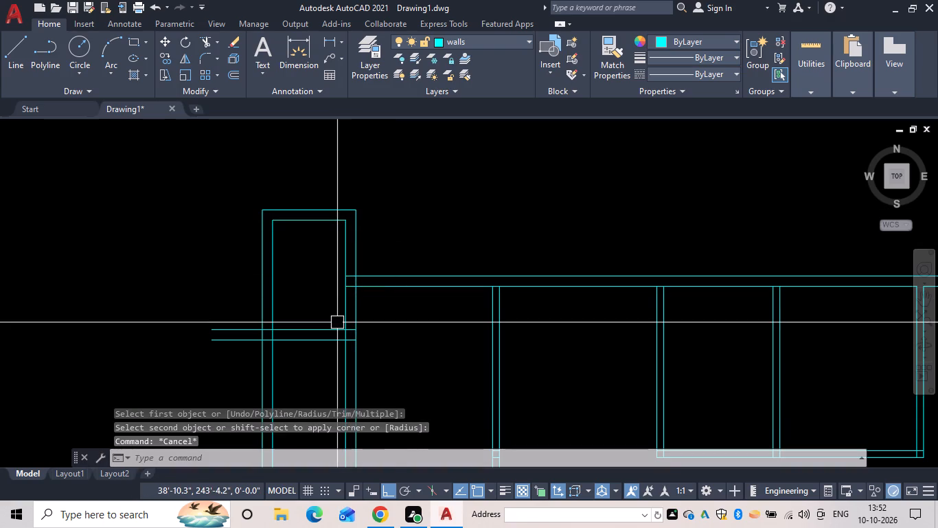
Trim the excess wall lines extending left of and below the projecting room.
{"action": "type", "text": "tr"}
{"action": "key", "text": "space"}
{"action": "left_click_drag", "start_coordinate": [245, 356], "coordinate": [229, 273]}
{"action": "scroll", "coordinate": [228, 289], "scroll_direction": "down", "scroll_amount": 1}
{"action": "middle_click_drag", "start_coordinate": [228, 289], "coordinate": [218, 234]}
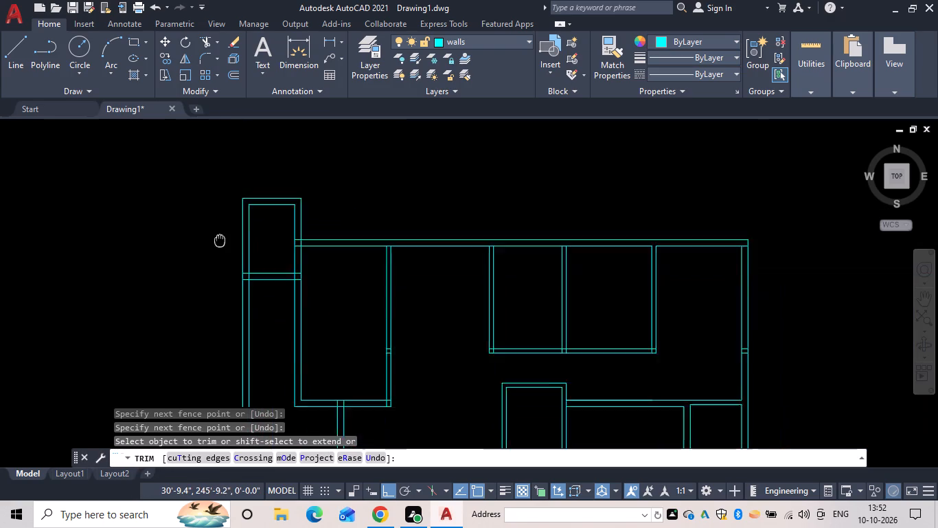
{"action": "middle_click_drag", "start_coordinate": [218, 234], "coordinate": [214, 213]}
{"action": "left_click_drag", "start_coordinate": [214, 278], "coordinate": [263, 286]}
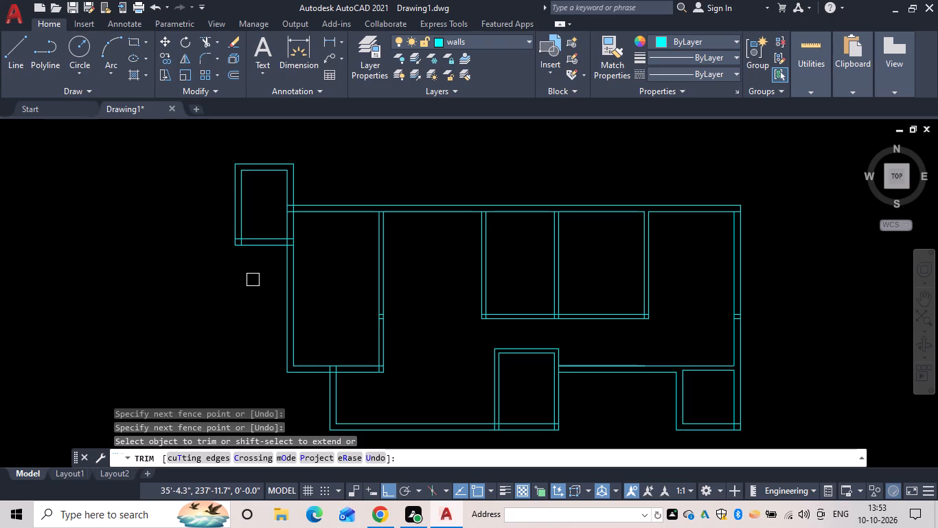
Create a new layer named balcony and open its color selection.
{"action": "left_click", "coordinate": [366, 82]}
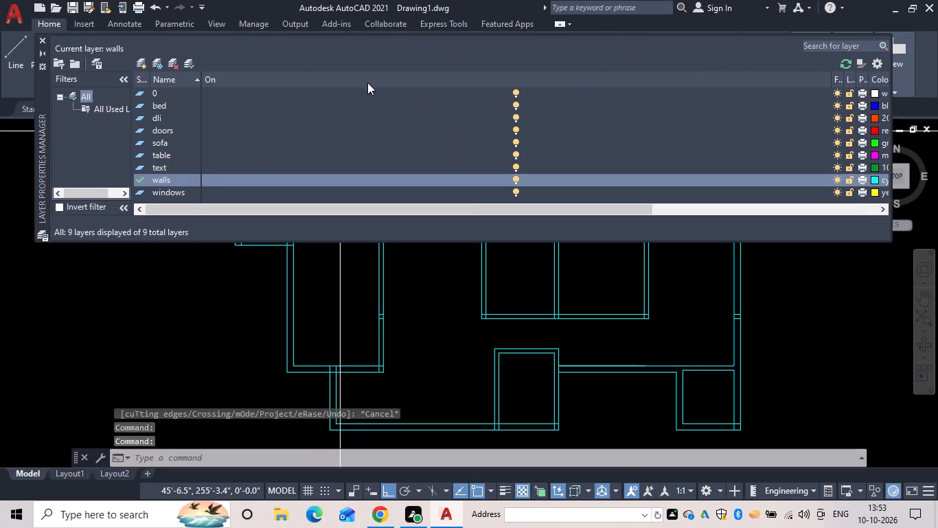
{"action": "left_click", "coordinate": [159, 61]}
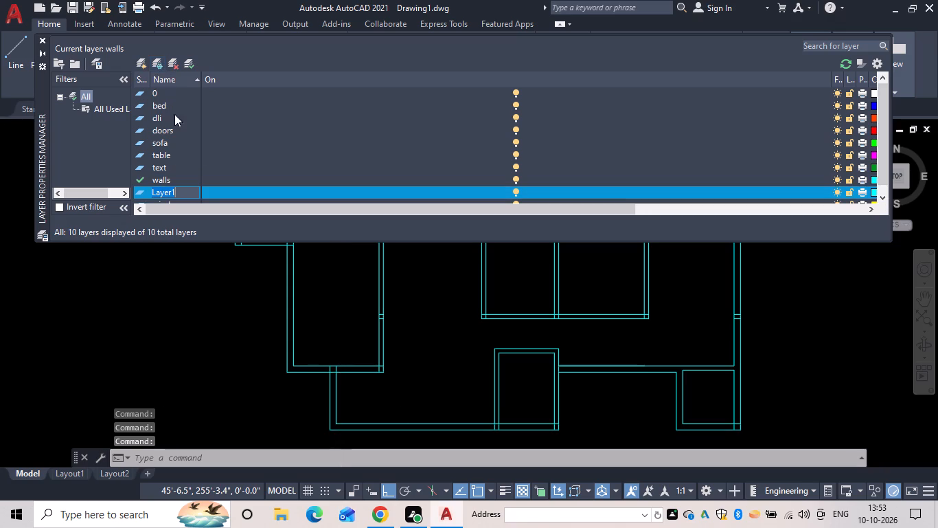
{"action": "key", "text": "BackSpace"}
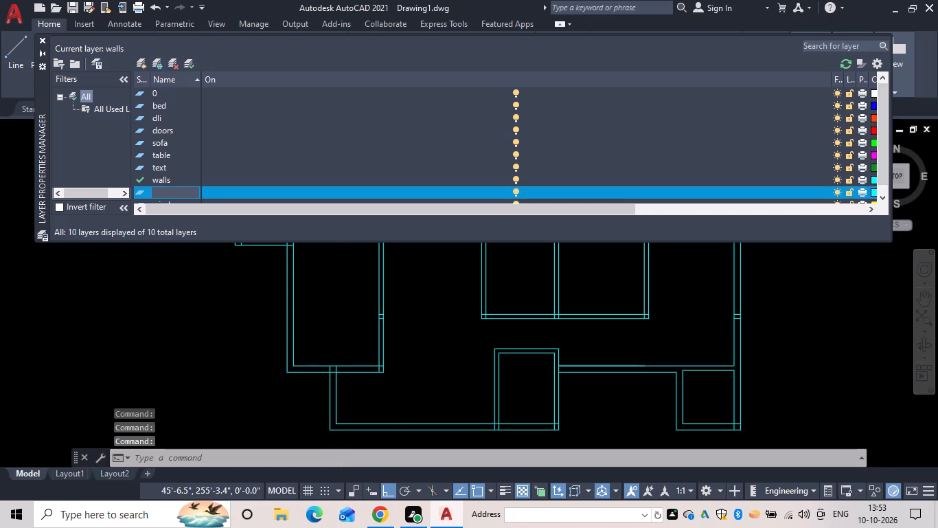
{"action": "type", "text": "balcony"}
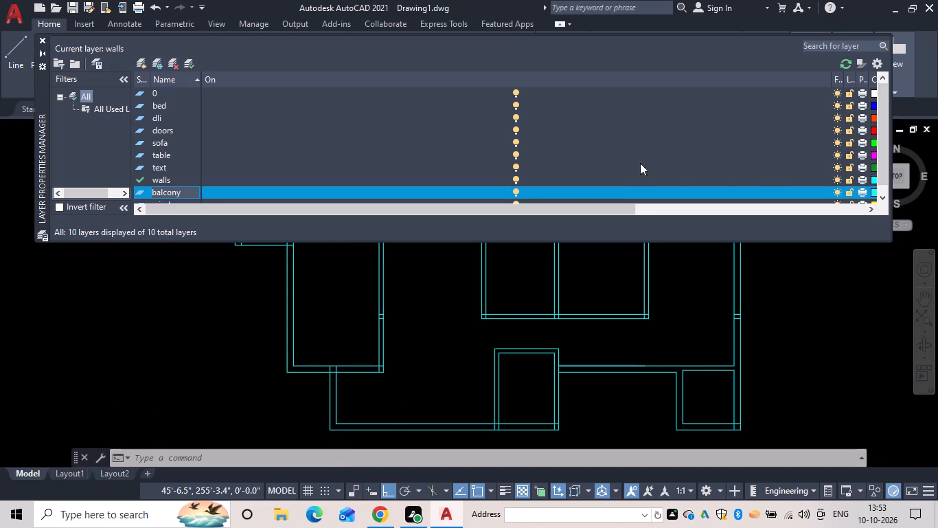
{"action": "left_click", "coordinate": [874, 188]}
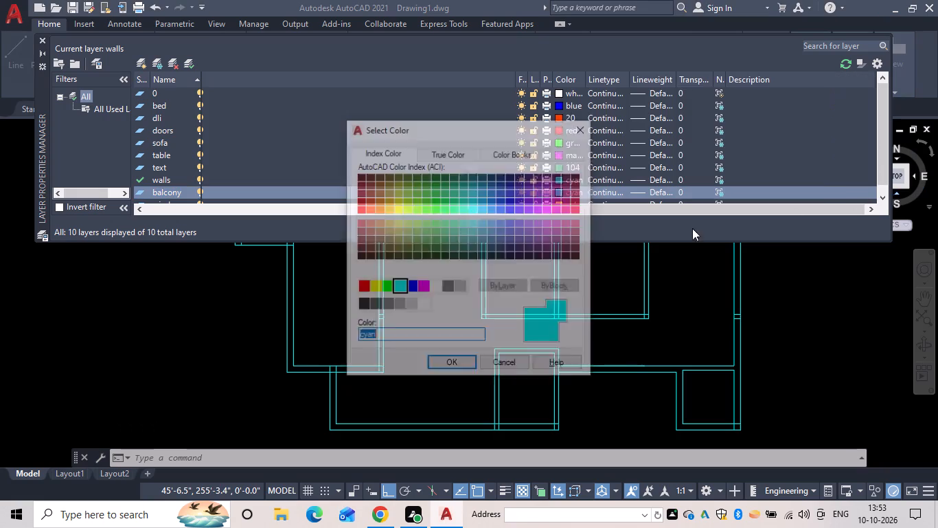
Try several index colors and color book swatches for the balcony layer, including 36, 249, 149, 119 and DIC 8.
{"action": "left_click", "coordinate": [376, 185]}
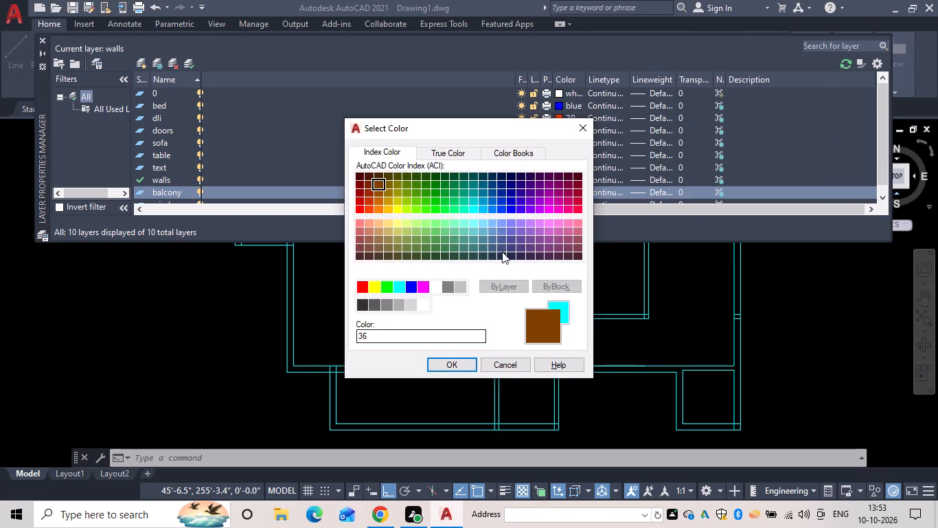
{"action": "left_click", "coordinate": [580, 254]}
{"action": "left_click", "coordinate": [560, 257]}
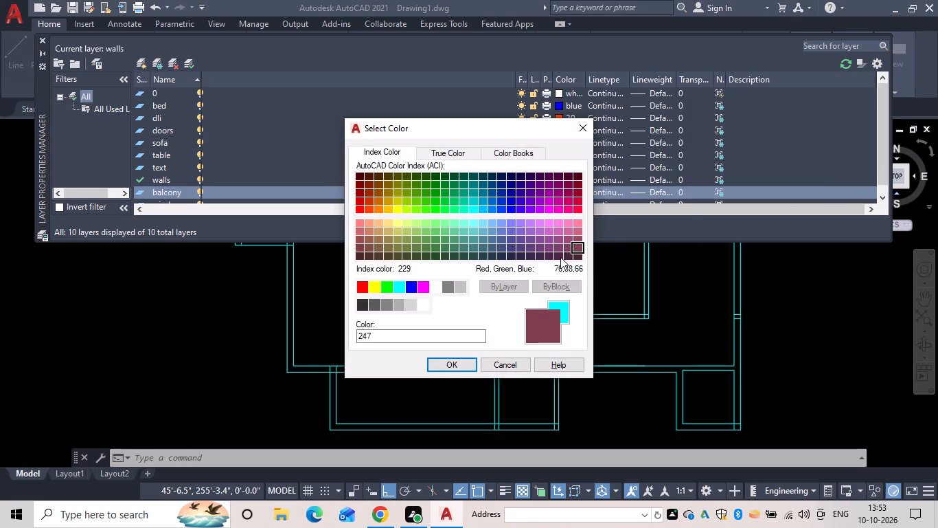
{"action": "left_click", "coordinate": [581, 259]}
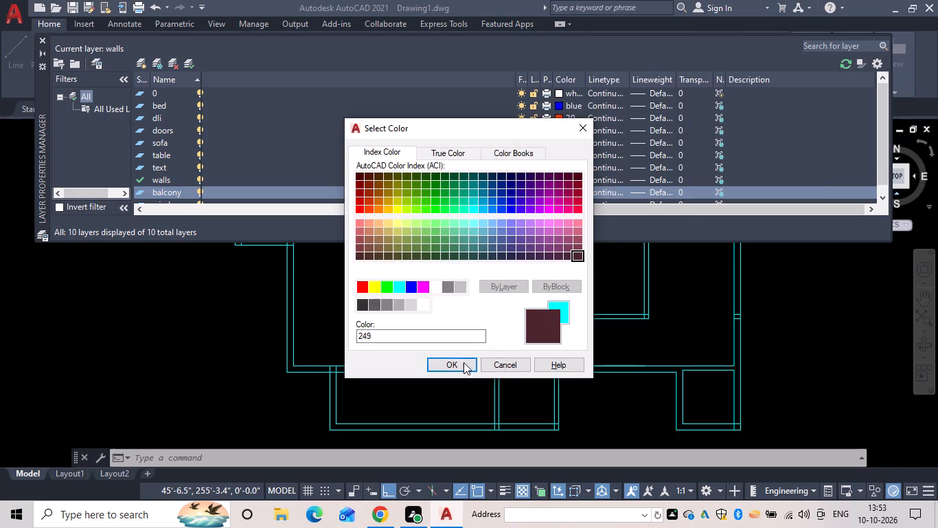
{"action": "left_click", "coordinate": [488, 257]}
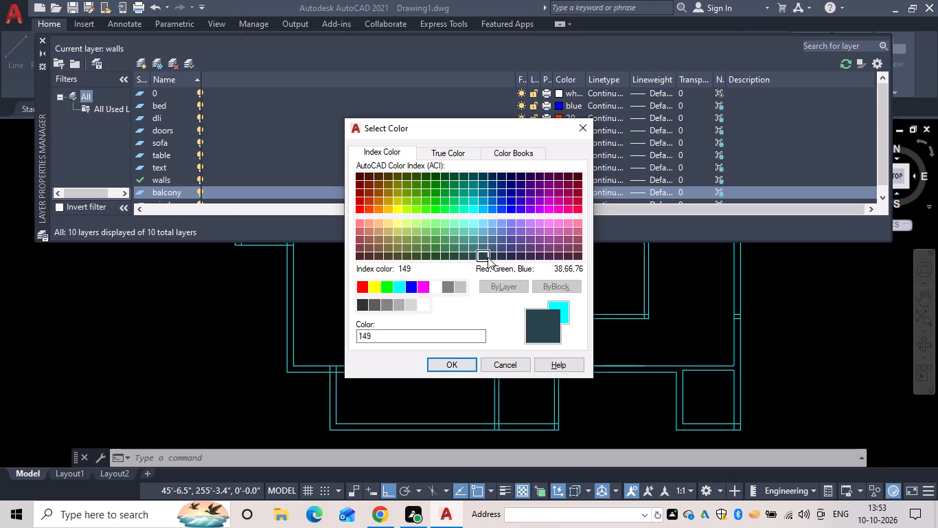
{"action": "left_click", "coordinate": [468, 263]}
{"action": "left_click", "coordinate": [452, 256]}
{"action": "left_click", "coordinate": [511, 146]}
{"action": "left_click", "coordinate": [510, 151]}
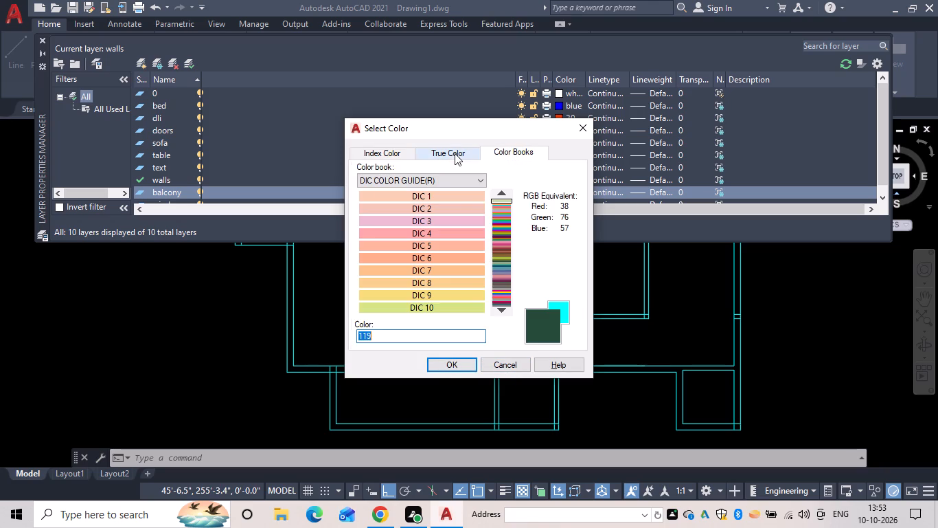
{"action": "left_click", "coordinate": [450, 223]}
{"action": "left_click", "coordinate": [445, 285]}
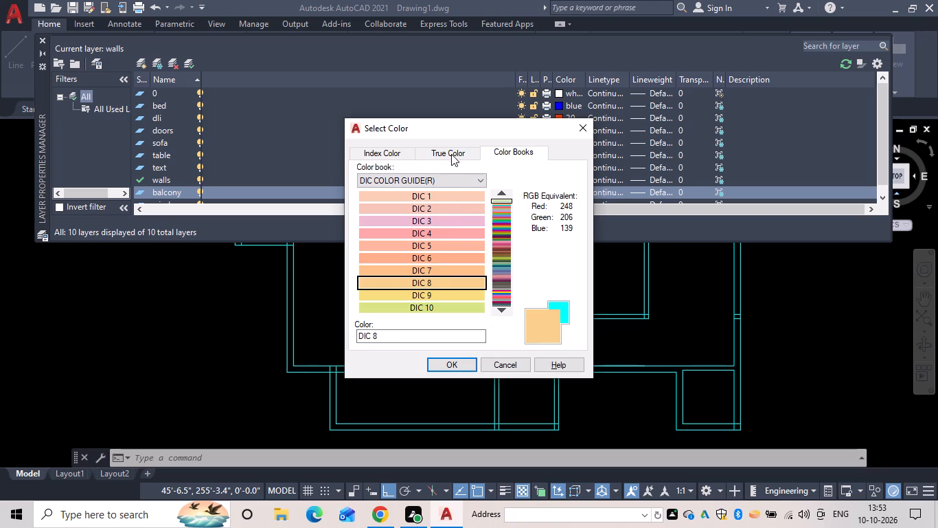
Set the balcony layer's color to the light purple true color 213,147,241.
{"action": "left_click", "coordinate": [453, 151]}
{"action": "left_click", "coordinate": [456, 219]}
{"action": "left_click", "coordinate": [479, 223]}
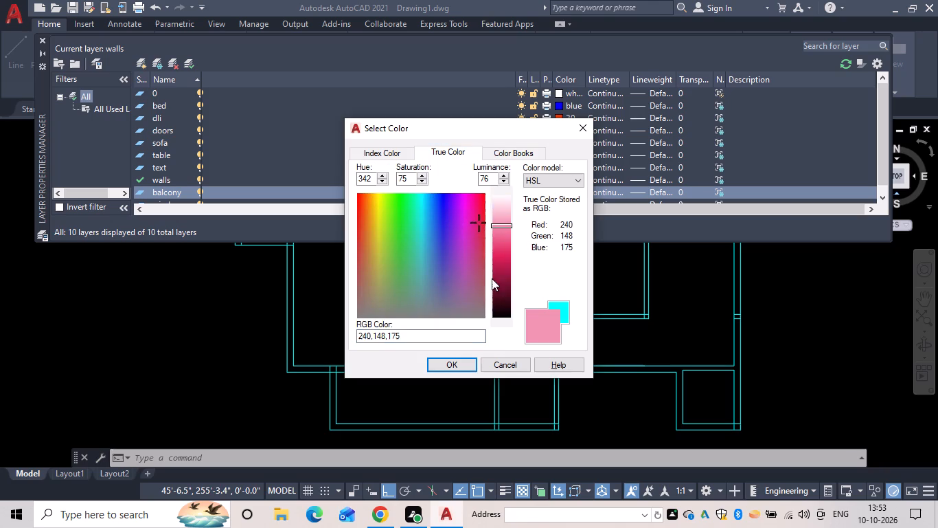
{"action": "left_click", "coordinate": [458, 221]}
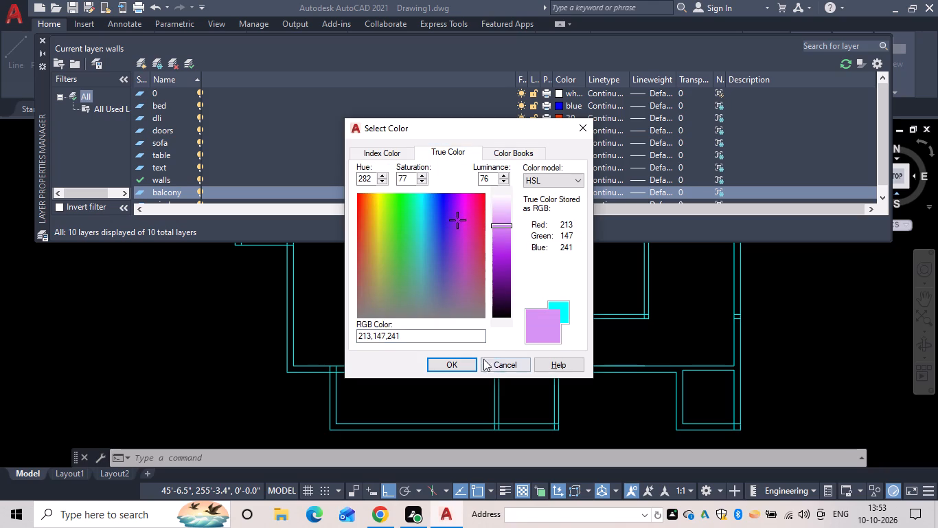
{"action": "left_click", "coordinate": [463, 362]}
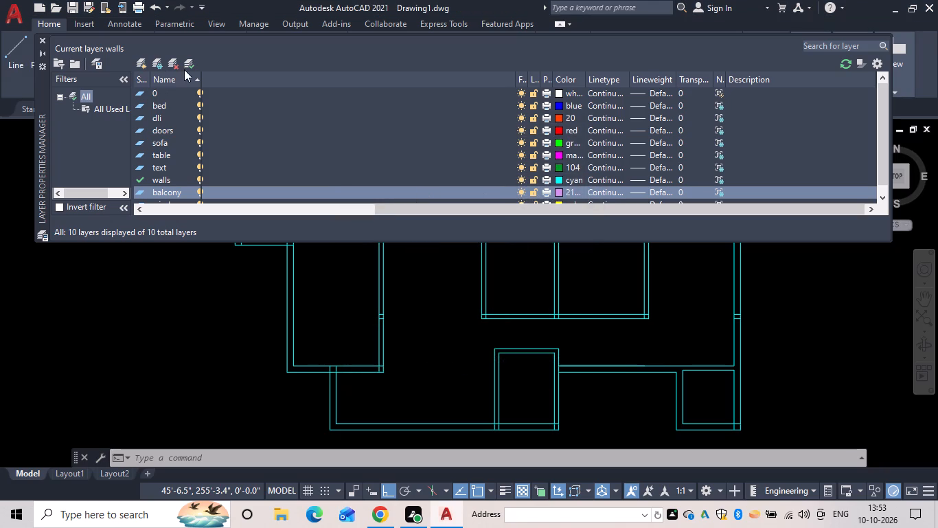
Make balcony the current layer and close the layer manager.
{"action": "left_click", "coordinate": [189, 66]}
{"action": "left_click", "coordinate": [41, 42]}
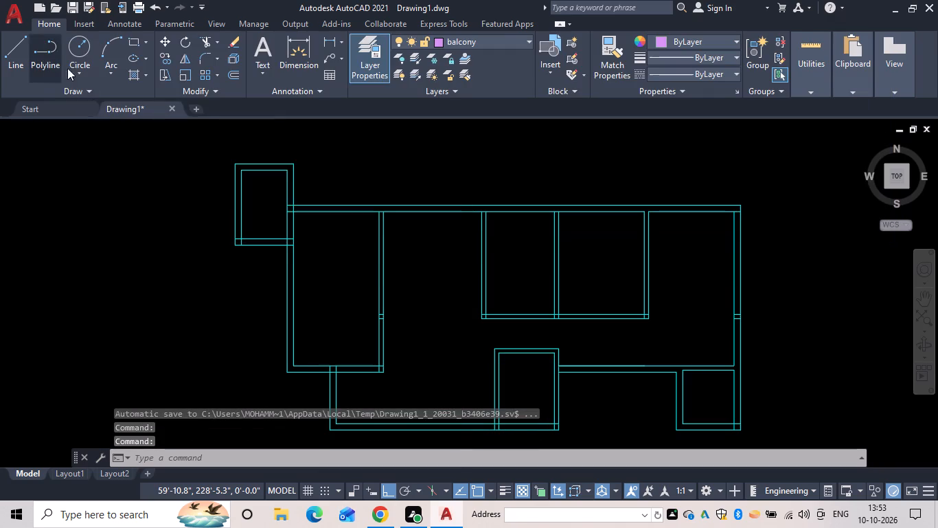
Draw two successive 2'8" line segments upward from where the top wall's upper line meets the projecting room's right wall.
{"action": "key", "text": "Escape"}
{"action": "key", "text": "l"}
{"action": "key", "text": "space"}
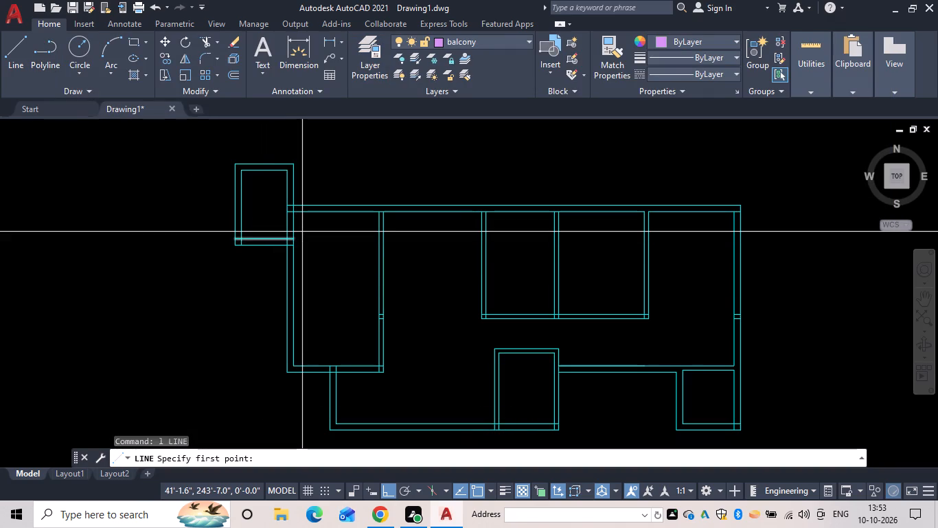
{"action": "scroll", "coordinate": [293, 203], "scroll_direction": "up", "scroll_amount": 5}
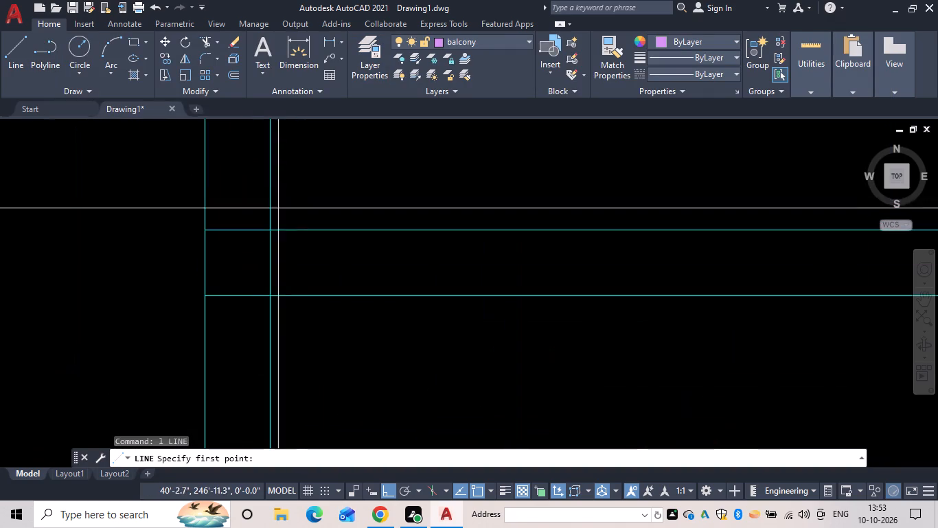
{"action": "left_click_drag", "start_coordinate": [272, 230], "coordinate": [277, 216]}
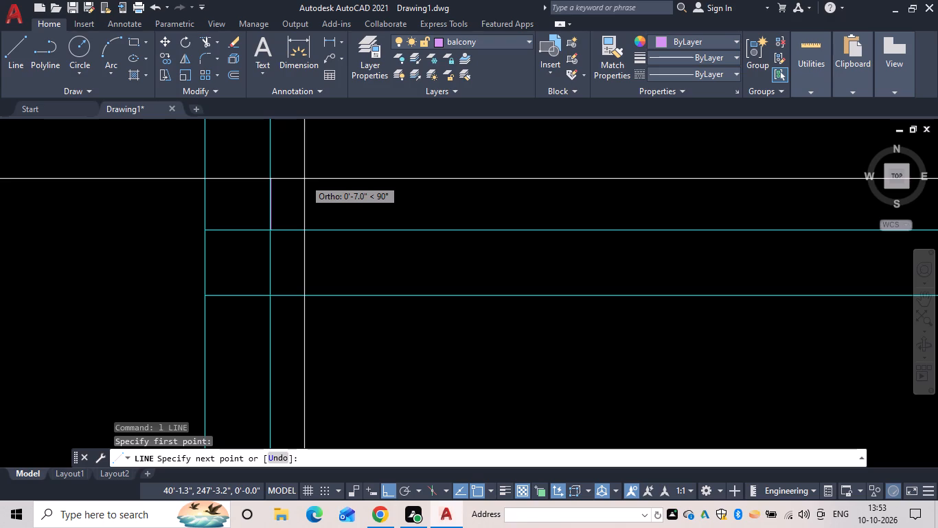
{"action": "middle_click_drag", "start_coordinate": [306, 179], "coordinate": [340, 317]}
{"action": "scroll", "coordinate": [340, 317], "scroll_direction": "down", "scroll_amount": 1}
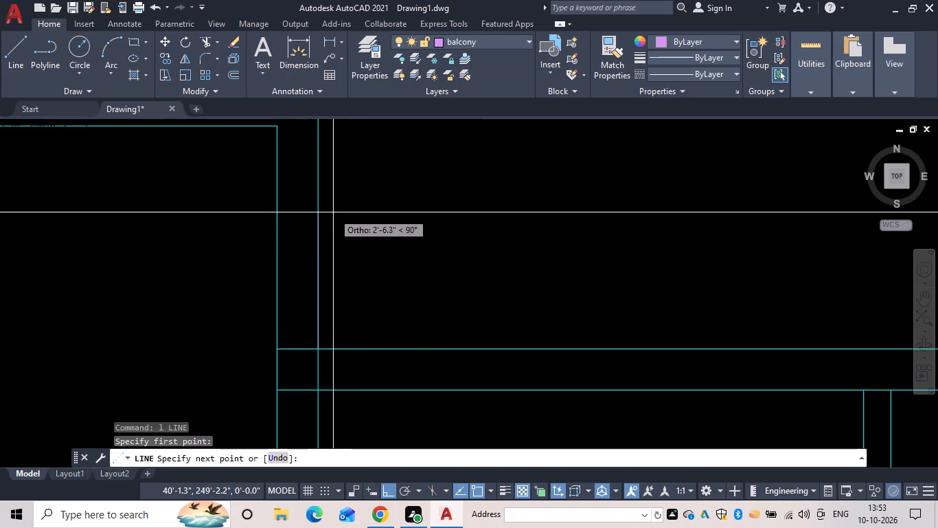
{"action": "type", "text": "2'"}
{"action": "type", "text": "8\""}
{"action": "key", "text": "space"}
{"action": "middle_click_drag", "start_coordinate": [310, 199], "coordinate": [329, 408]}
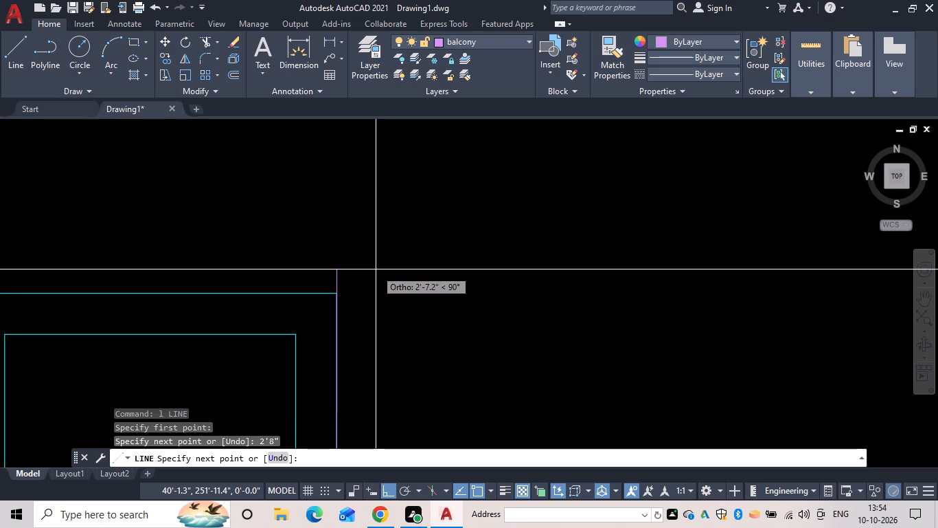
{"action": "type", "text": "2'"}
{"action": "type", "text": "8\""}
{"action": "key", "text": "space"}
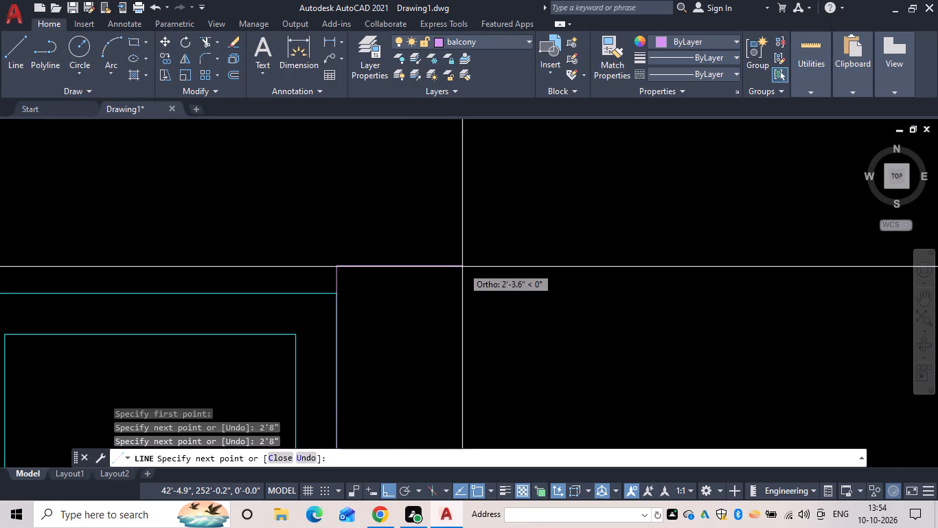
Continue the balcony line 2' to the right, and bring it down perpendicular to the building's top wall.
{"action": "middle_click_drag", "start_coordinate": [442, 254], "coordinate": [382, 216]}
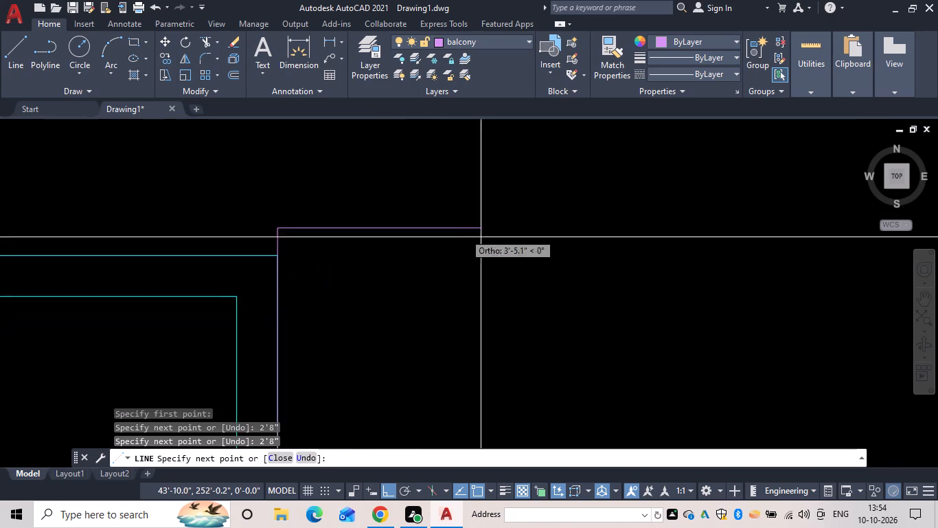
{"action": "scroll", "coordinate": [487, 234], "scroll_direction": "down", "scroll_amount": 1}
{"action": "middle_click_drag", "start_coordinate": [470, 221], "coordinate": [375, 170]}
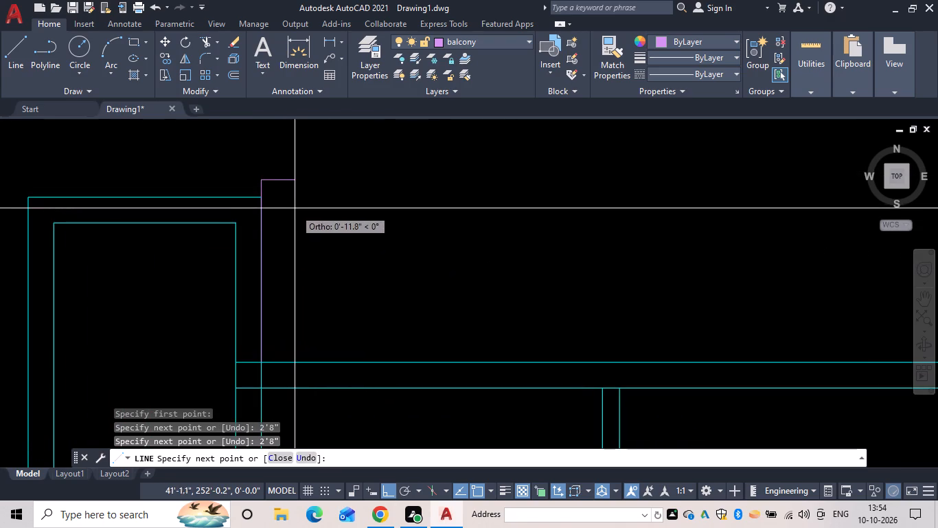
{"action": "type", "text": "2'"}
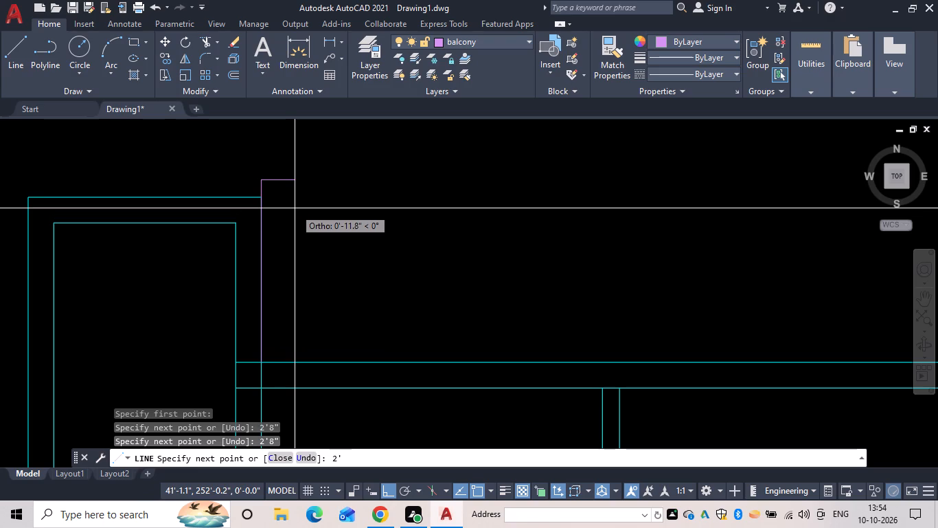
{"action": "key", "text": "space"}
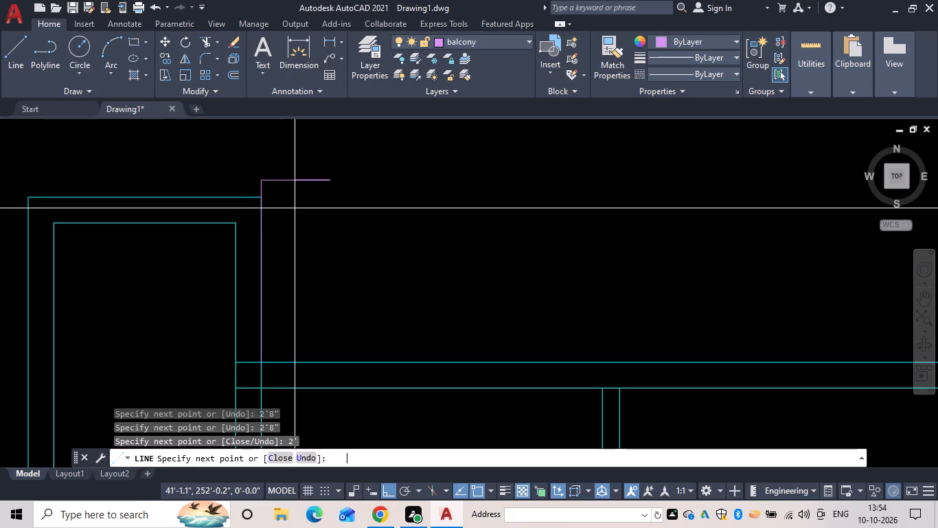
{"action": "left_click", "coordinate": [332, 361]}
{"action": "key", "text": "Escape"}
Erase the two vertical balcony segments along the projecting room's right wall and the 2' horizontal segment above them.
{"action": "left_click", "coordinate": [259, 302]}
{"action": "type", "text": "e"}
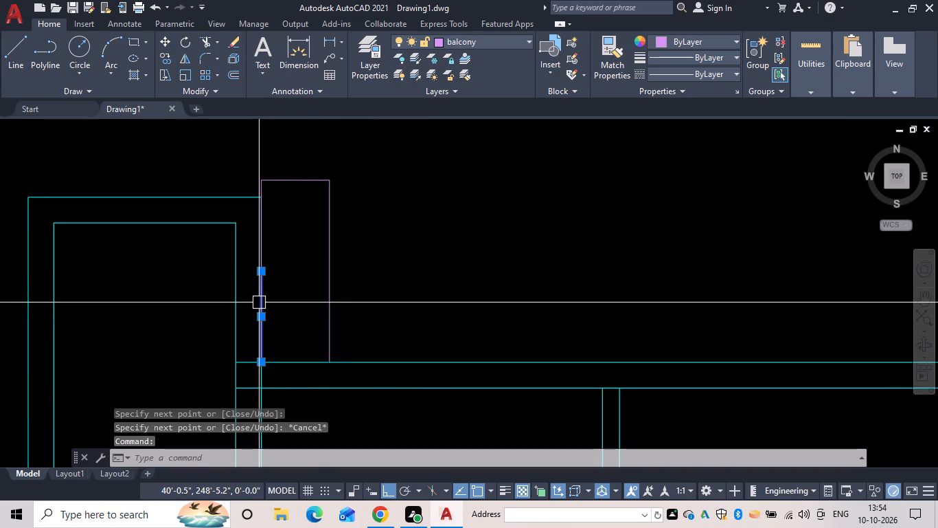
{"action": "key", "text": "space"}
{"action": "left_click", "coordinate": [262, 223]}
{"action": "type", "text": "e"}
{"action": "key", "text": "space"}
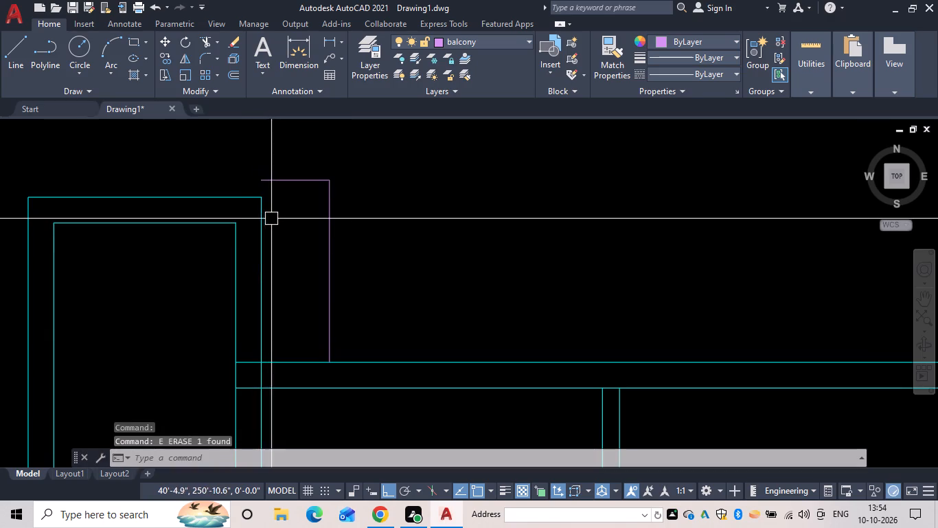
{"action": "left_click", "coordinate": [290, 180]}
{"action": "type", "text": "e"}
{"action": "key", "text": "space"}
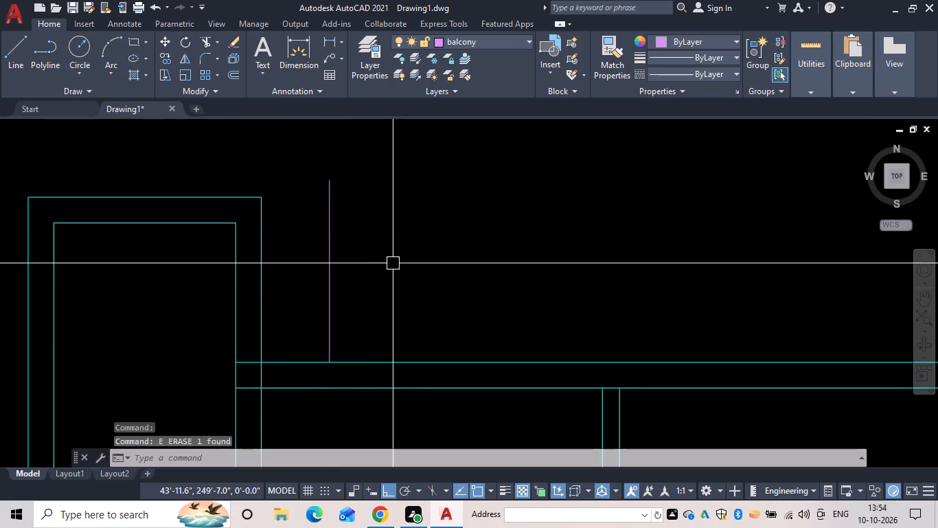
{"action": "key", "text": "Escape"}
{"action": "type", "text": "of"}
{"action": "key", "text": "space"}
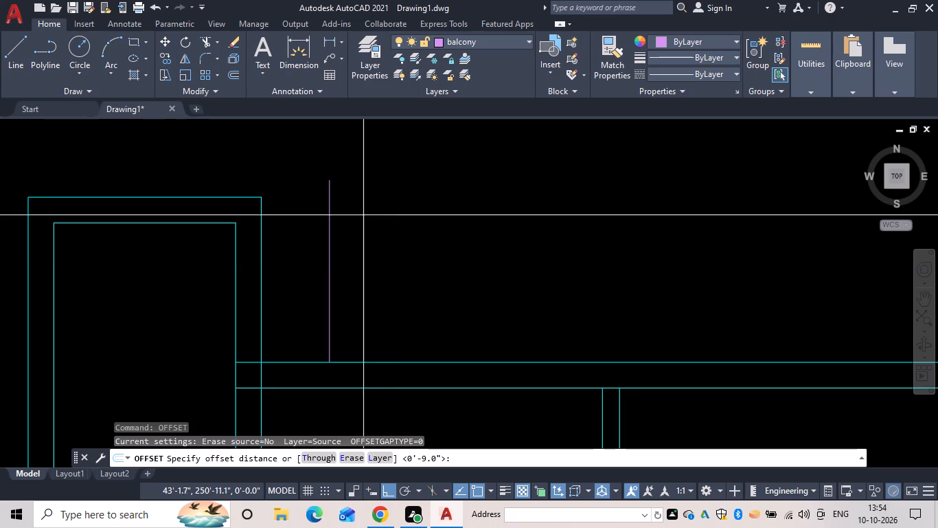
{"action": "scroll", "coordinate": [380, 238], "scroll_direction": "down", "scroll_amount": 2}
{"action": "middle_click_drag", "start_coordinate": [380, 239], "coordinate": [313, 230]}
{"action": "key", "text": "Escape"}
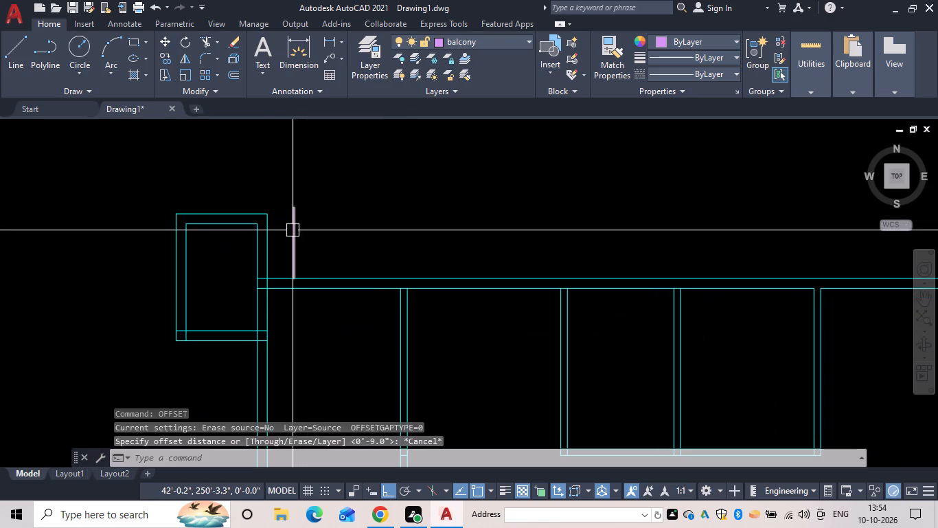
Draw a horizontal balcony line about 50' long from the remaining vertical line's upper end toward the building's right edge.
{"action": "type", "text": "l"}
{"action": "key", "text": "space"}
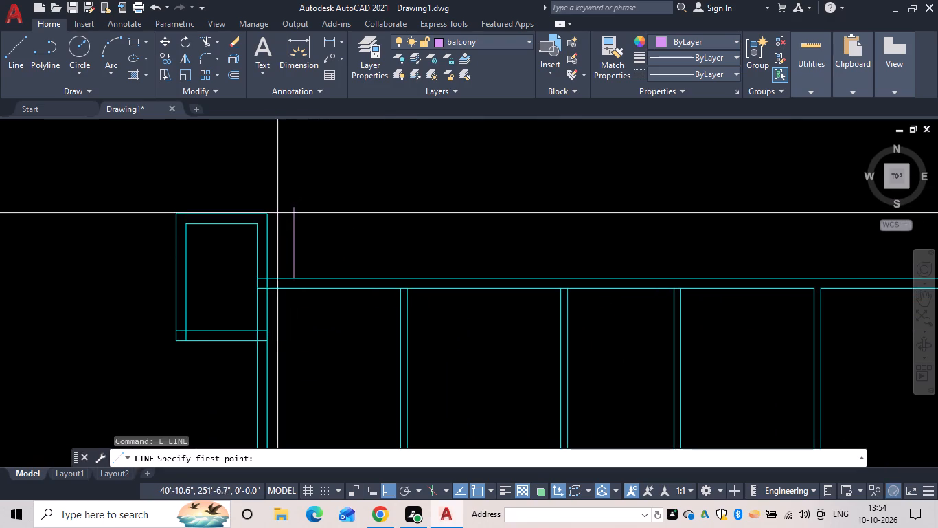
{"action": "left_click", "coordinate": [296, 206]}
{"action": "middle_click_drag", "start_coordinate": [547, 210], "coordinate": [341, 207]}
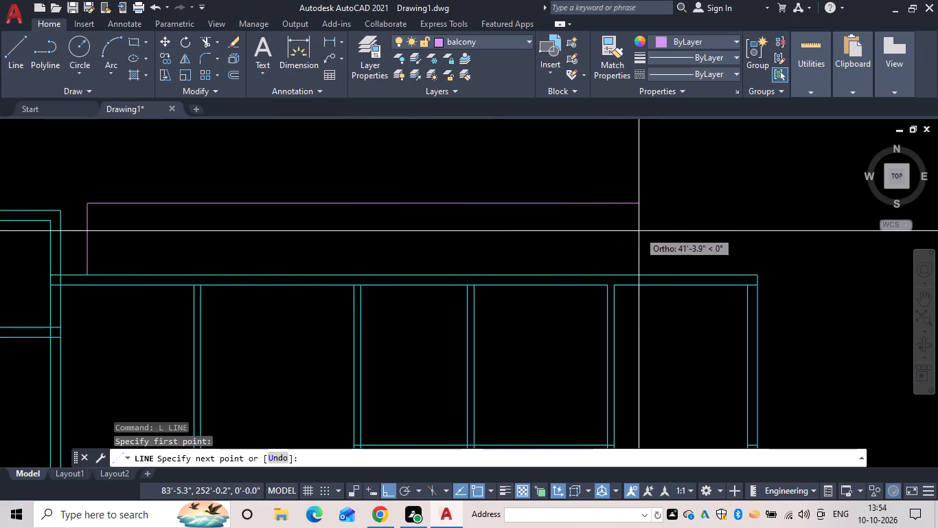
{"action": "middle_click_drag", "start_coordinate": [625, 230], "coordinate": [415, 231]}
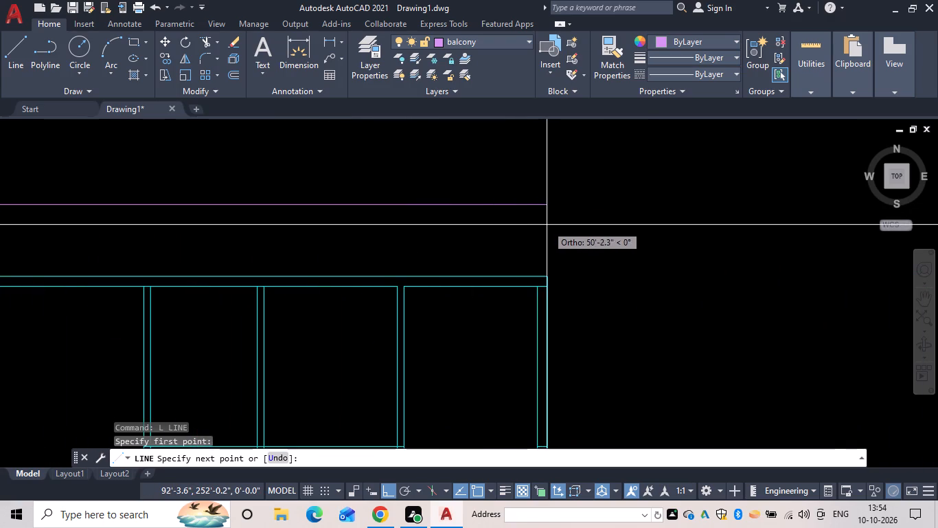
{"action": "left_click", "coordinate": [542, 222]}
{"action": "key", "text": "Escape"}
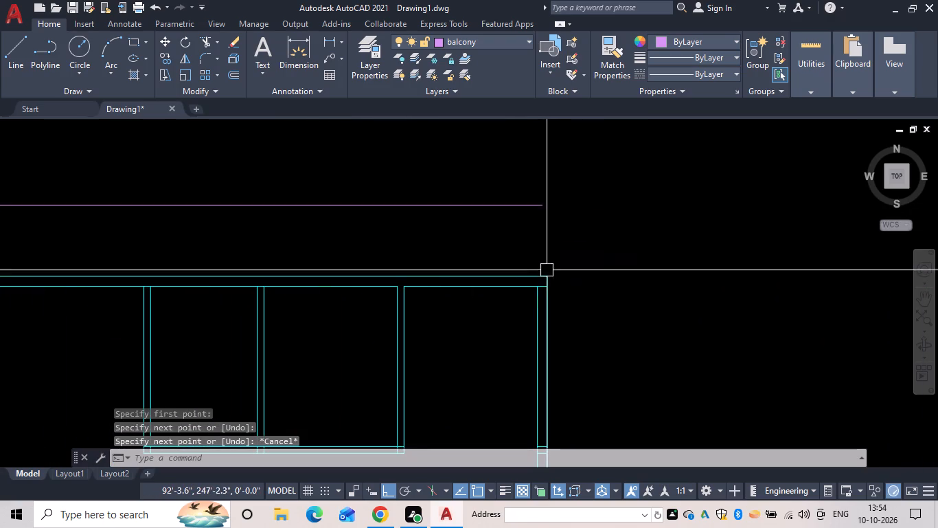
Draw a vertical balcony line about 5'4" upward from the building's top-right outer corner to the horizontal balcony line's level.
{"action": "key", "text": "space"}
{"action": "left_click_drag", "start_coordinate": [548, 275], "coordinate": [553, 261]}
{"action": "scroll", "coordinate": [557, 199], "scroll_direction": "up", "scroll_amount": 2}
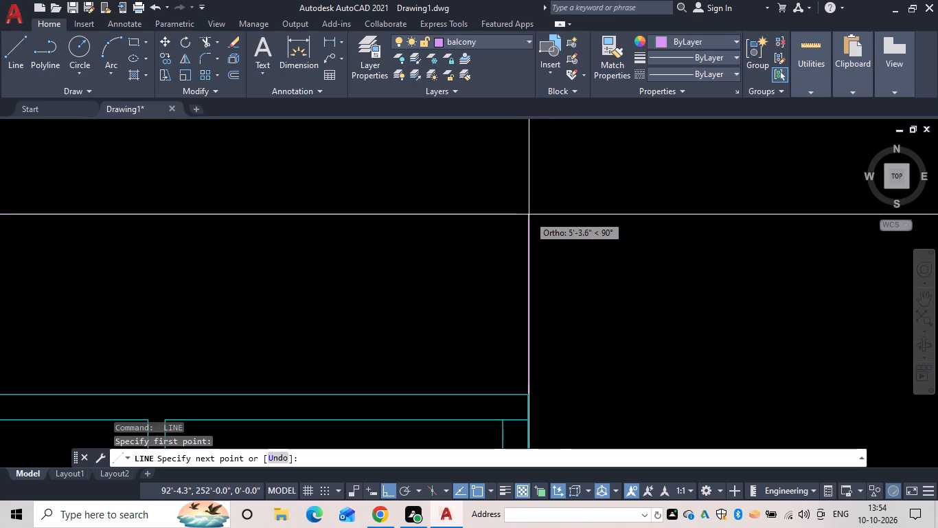
{"action": "left_click", "coordinate": [528, 214]}
{"action": "scroll", "coordinate": [564, 198], "scroll_direction": "up", "scroll_amount": 2}
{"action": "key", "text": "Escape"}
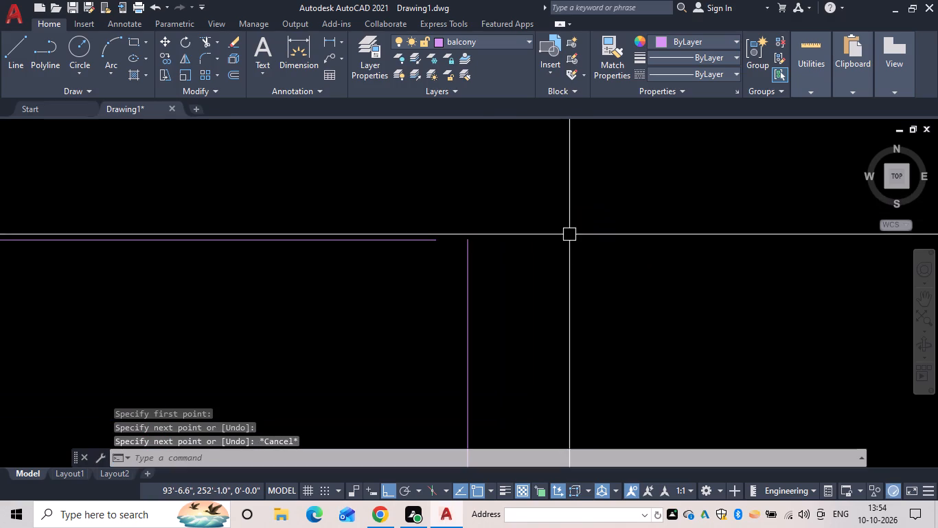
Fillet the horizontal balcony line with the right vertical line into a sharp corner.
{"action": "type", "text": "f"}
{"action": "key", "text": "space"}
{"action": "left_click_drag", "start_coordinate": [407, 240], "coordinate": [420, 246]}
{"action": "left_click", "coordinate": [464, 262]}
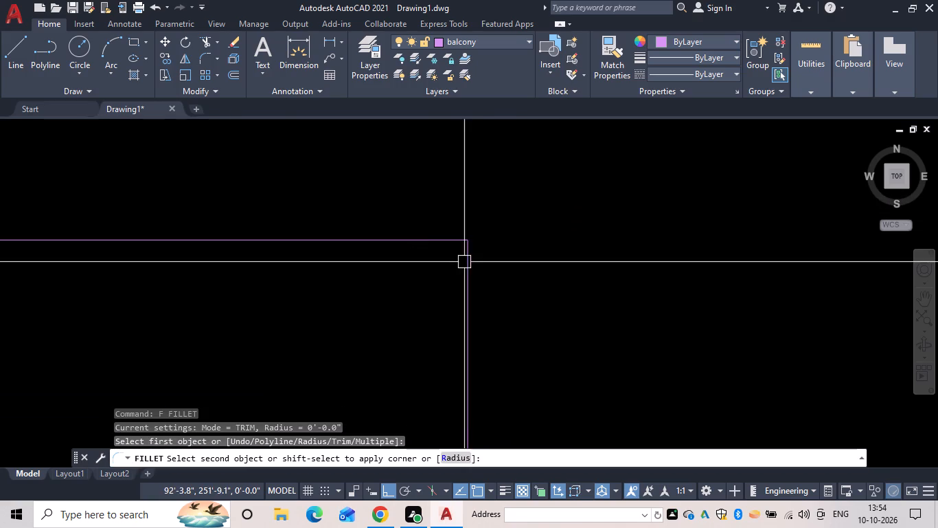
{"action": "key", "text": "Escape"}
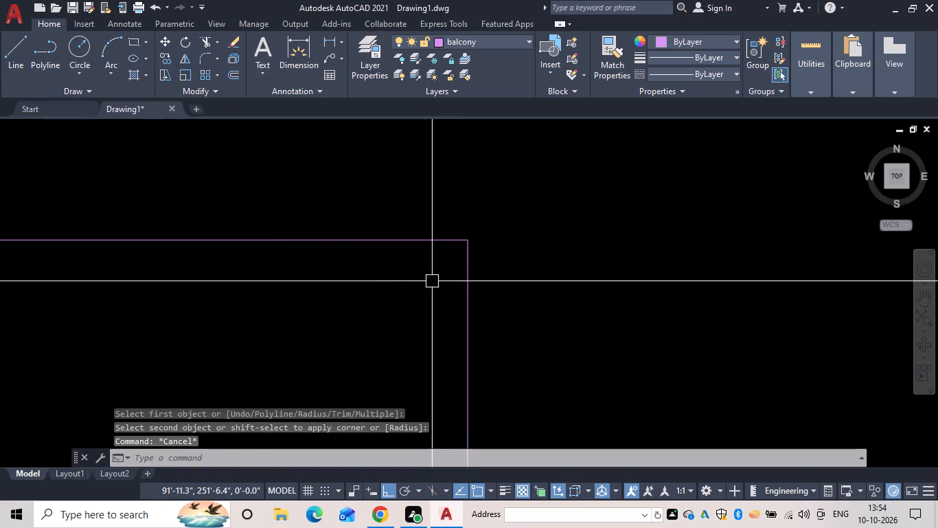
Offset the balcony lines by 4": the left and right verticals inward, and the top line upward.
{"action": "scroll", "coordinate": [350, 285], "scroll_direction": "down", "scroll_amount": 3}
{"action": "middle_click_drag", "start_coordinate": [245, 322], "coordinate": [549, 269]}
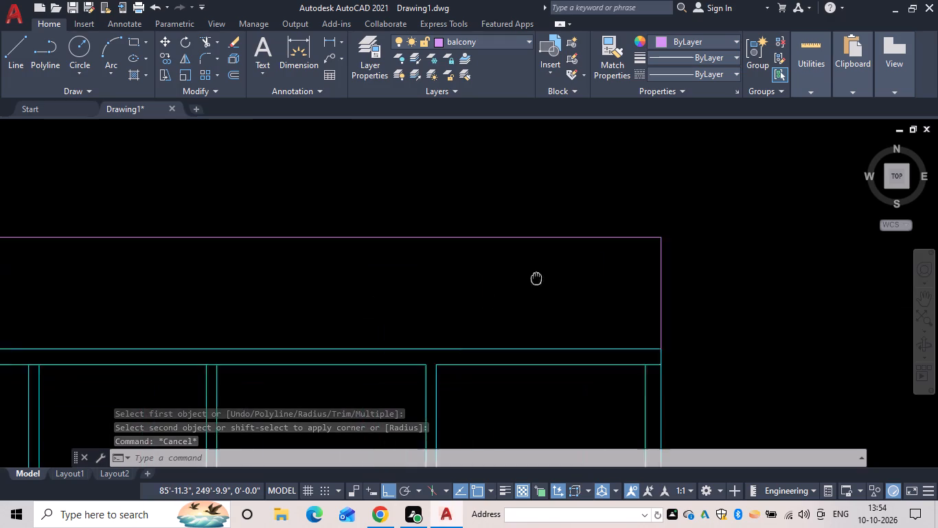
{"action": "middle_click_drag", "start_coordinate": [549, 269], "coordinate": [560, 261]}
{"action": "middle_click_drag", "start_coordinate": [179, 276], "coordinate": [514, 280]}
{"action": "scroll", "coordinate": [181, 280], "scroll_direction": "down", "scroll_amount": 1}
{"action": "middle_click_drag", "start_coordinate": [211, 282], "coordinate": [373, 280]}
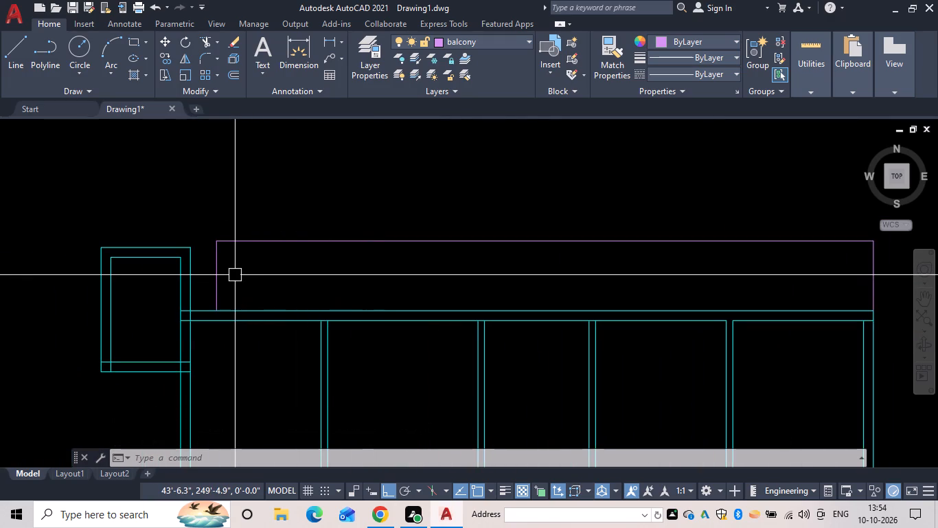
{"action": "scroll", "coordinate": [232, 269], "scroll_direction": "up", "scroll_amount": 2}
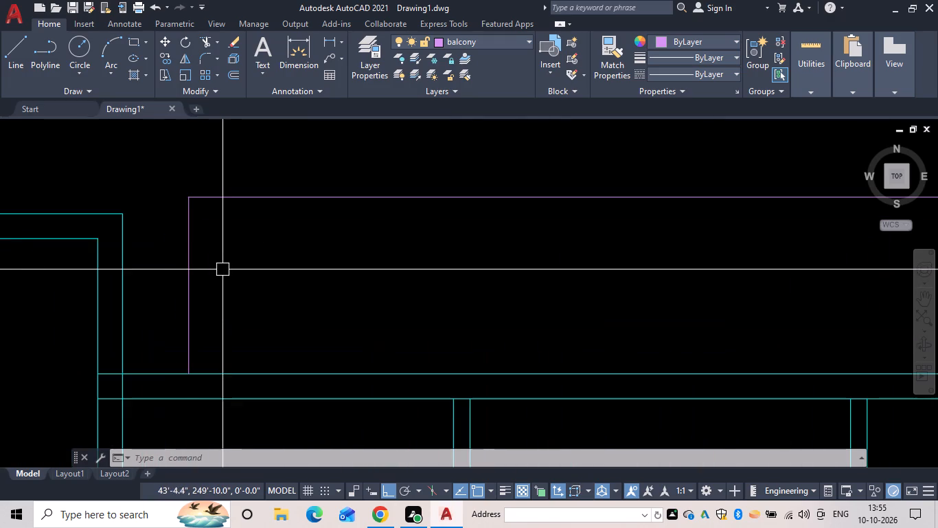
{"action": "key", "text": "Escape"}
{"action": "type", "text": "of"}
{"action": "key", "text": "space"}
{"action": "type", "text": "4"}
{"action": "key", "text": "space"}
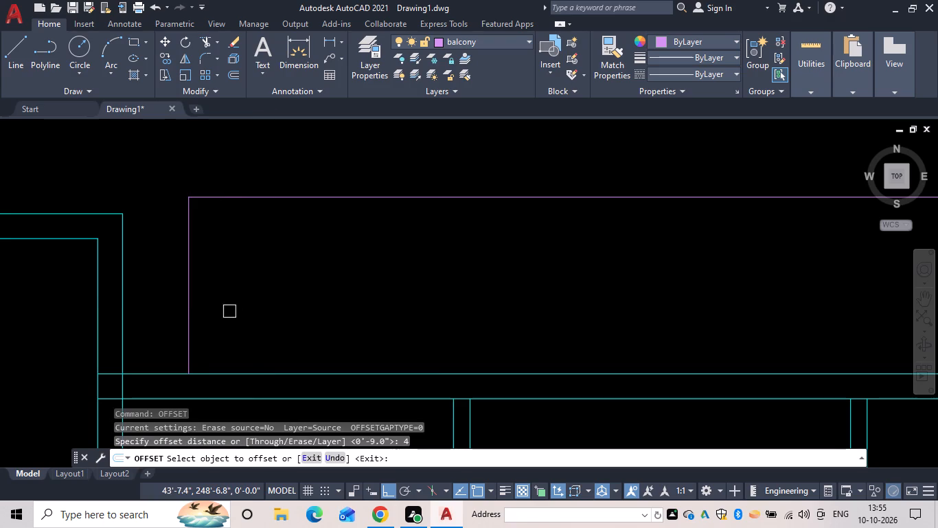
{"action": "left_click", "coordinate": [186, 295]}
{"action": "left_click", "coordinate": [249, 294]}
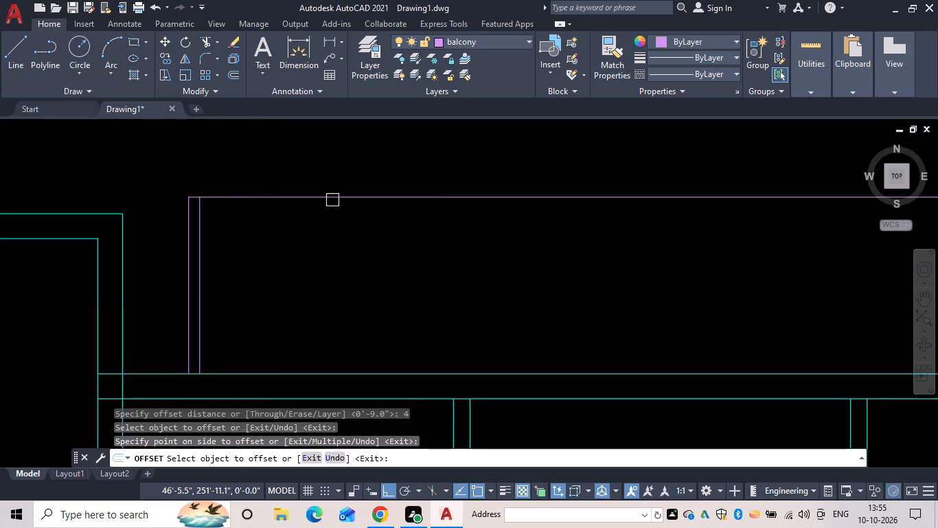
{"action": "left_click_drag", "start_coordinate": [335, 199], "coordinate": [336, 191]}
{"action": "left_click", "coordinate": [358, 163]}
{"action": "scroll", "coordinate": [470, 278], "scroll_direction": "down", "scroll_amount": 3}
{"action": "middle_click_drag", "start_coordinate": [470, 285], "coordinate": [183, 178]}
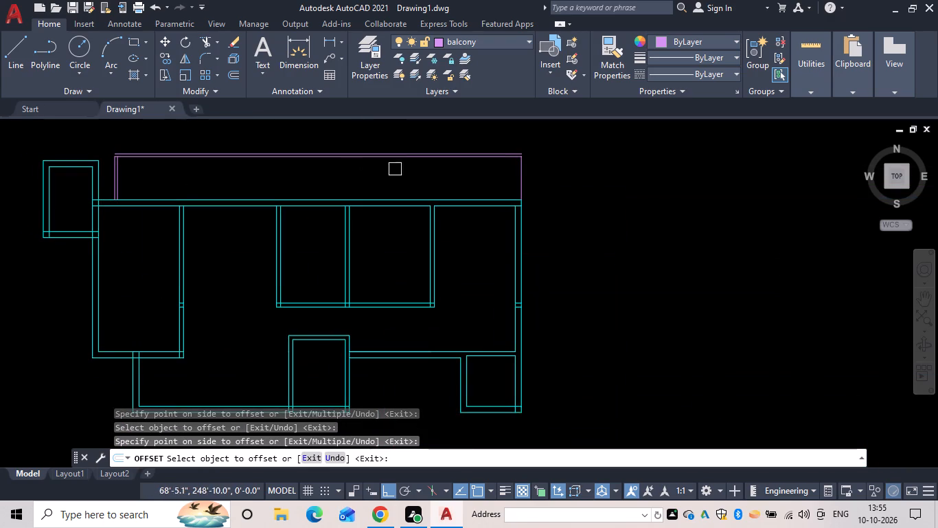
{"action": "left_click_drag", "start_coordinate": [525, 175], "coordinate": [516, 177]}
{"action": "left_click", "coordinate": [472, 188]}
{"action": "key", "text": "Escape"}
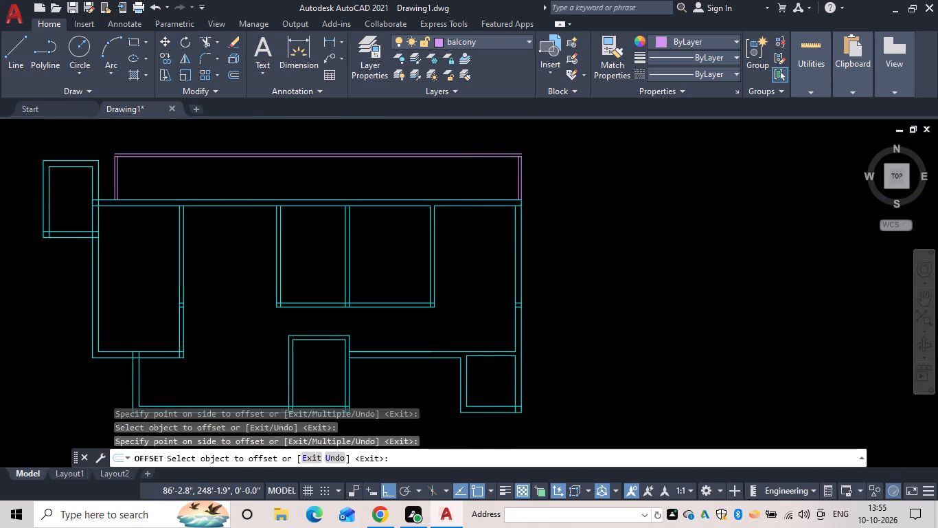
Fillet the outer and inner pairs of balcony lines at the top-left corner with zero radius.
{"action": "key", "text": "f"}
{"action": "key", "text": "space"}
{"action": "scroll", "coordinate": [194, 166], "scroll_direction": "up", "scroll_amount": 2}
{"action": "middle_click_drag", "start_coordinate": [119, 176], "coordinate": [709, 310]}
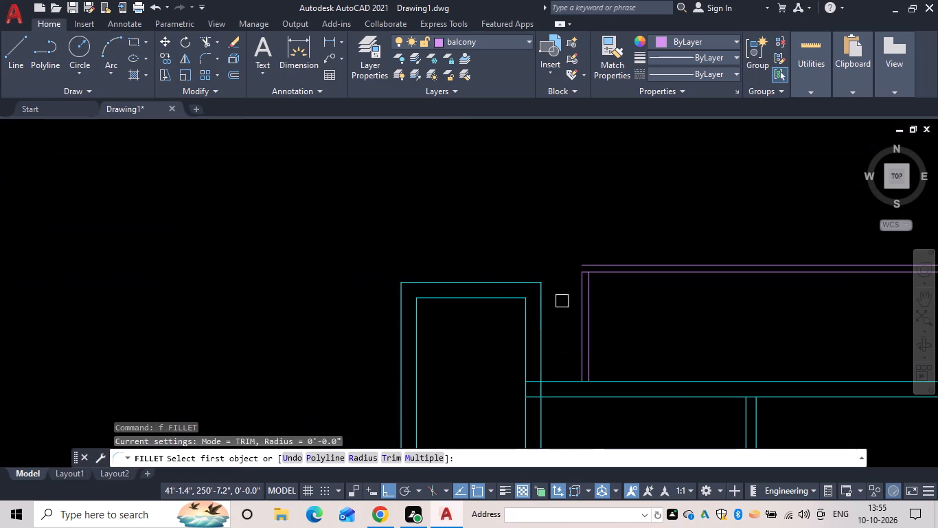
{"action": "left_click", "coordinate": [577, 303]}
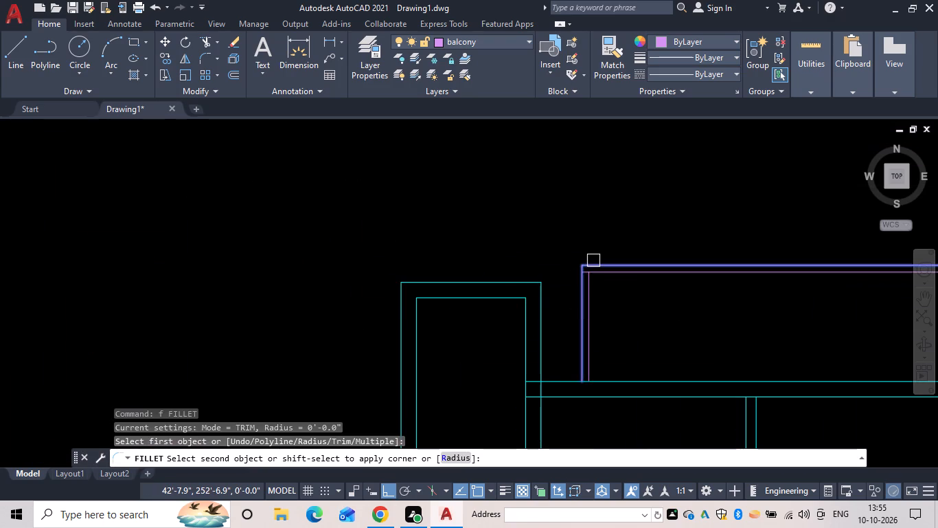
{"action": "left_click", "coordinate": [593, 261]}
{"action": "key", "text": "space"}
{"action": "left_click", "coordinate": [591, 287]}
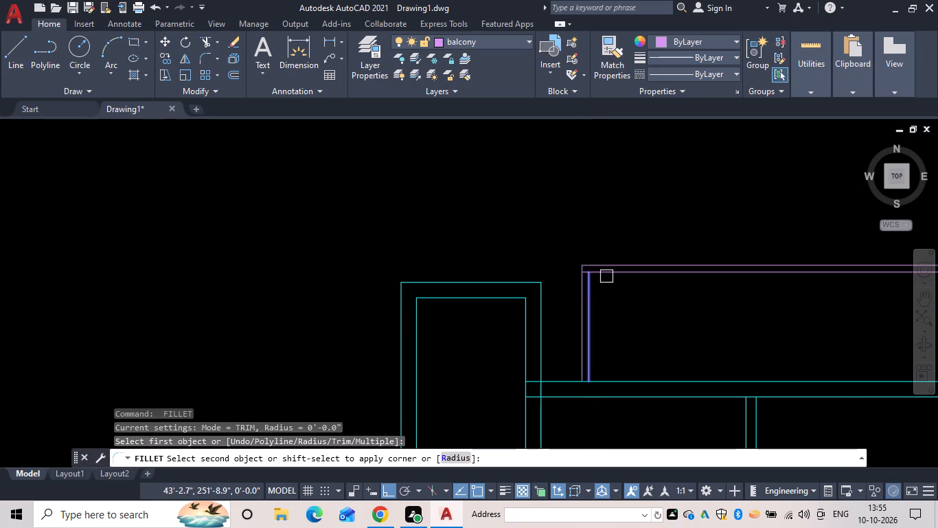
{"action": "left_click", "coordinate": [606, 276]}
Fillet the inner and outer pairs of balcony lines at the top-right corner with zero radius.
{"action": "scroll", "coordinate": [644, 335], "scroll_direction": "down", "scroll_amount": 1}
{"action": "middle_click_drag", "start_coordinate": [638, 331], "coordinate": [0, 252]}
{"action": "key", "text": "space"}
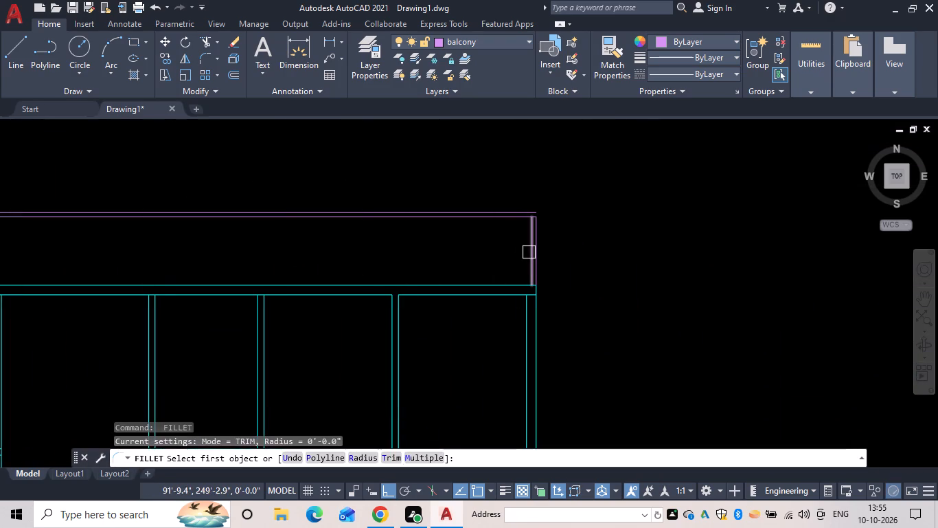
{"action": "left_click", "coordinate": [529, 252]}
{"action": "left_click", "coordinate": [512, 221]}
{"action": "key", "text": "space"}
{"action": "left_click", "coordinate": [538, 234]}
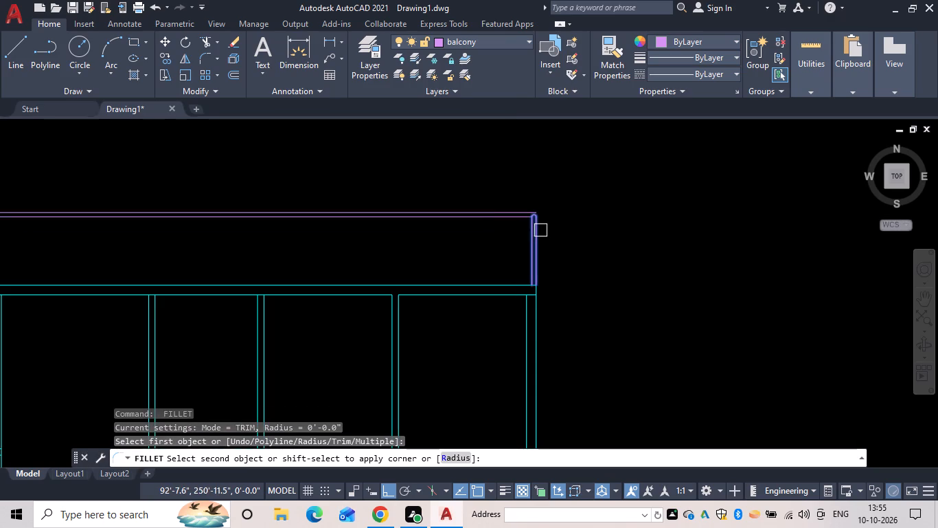
{"action": "key", "text": "Escape"}
{"action": "key", "text": "space"}
{"action": "scroll", "coordinate": [538, 221], "scroll_direction": "up", "scroll_amount": 3}
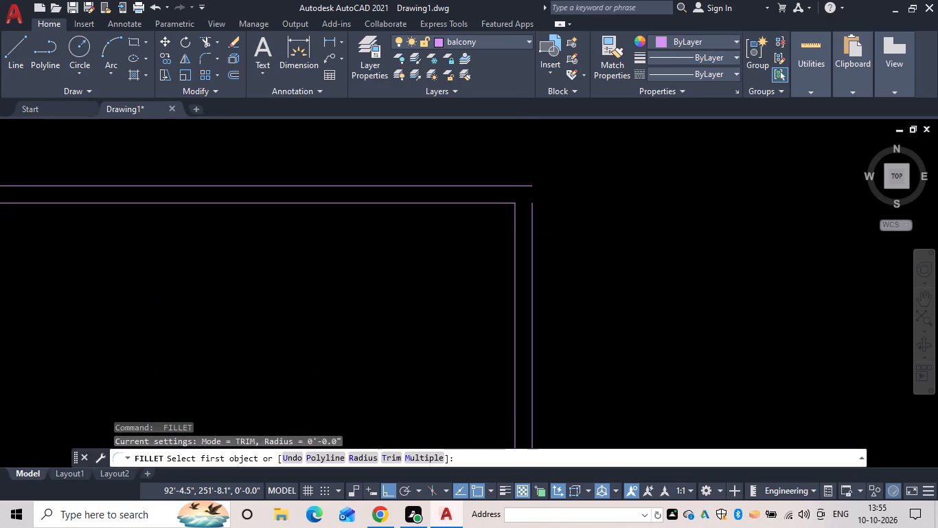
{"action": "left_click", "coordinate": [533, 221]}
{"action": "left_click", "coordinate": [523, 186]}
{"action": "key", "text": "Escape"}
Make walls the current layer.
{"action": "scroll", "coordinate": [559, 278], "scroll_direction": "down", "scroll_amount": 4}
{"action": "scroll", "coordinate": [461, 332], "scroll_direction": "down", "scroll_amount": 1}
{"action": "middle_click_drag", "start_coordinate": [461, 332], "coordinate": [554, 300]}
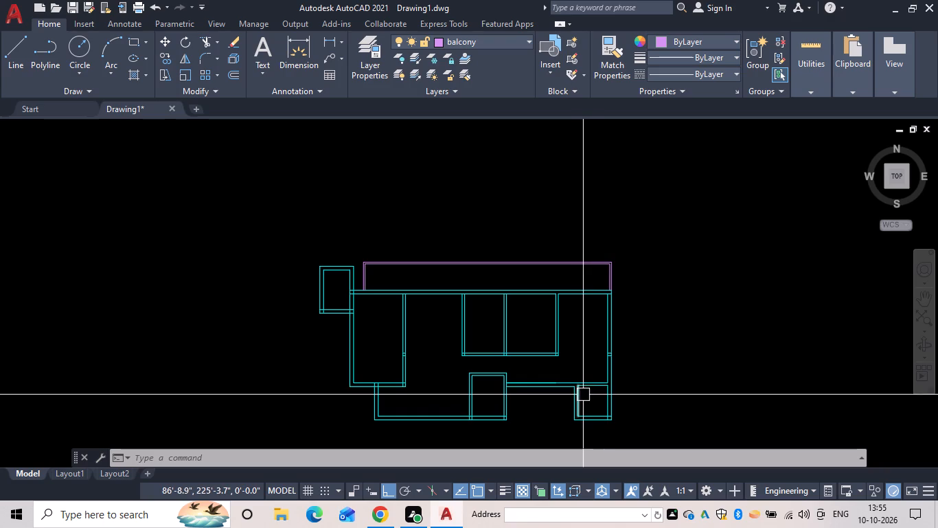
{"action": "left_click", "coordinate": [499, 35]}
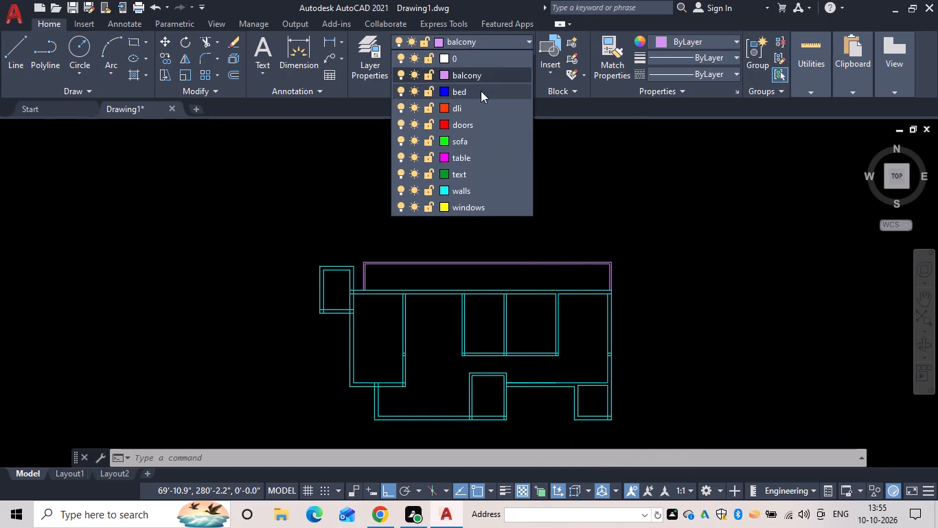
{"action": "left_click", "coordinate": [473, 192]}
Draw a 5' line rightward from the lower-middle room's right wall, continuing up perpendicular to the upper rooms' bottom wall.
{"action": "left_click", "coordinate": [24, 65]}
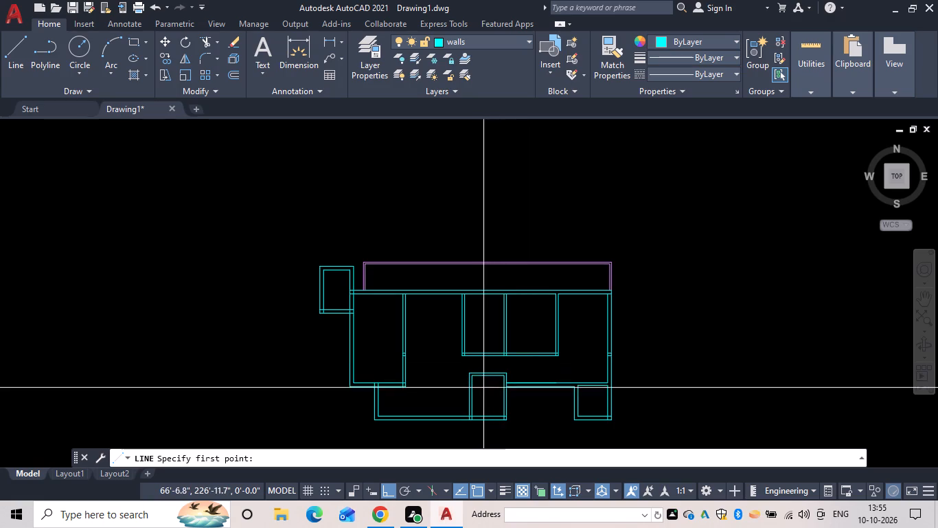
{"action": "scroll", "coordinate": [514, 396], "scroll_direction": "up", "scroll_amount": 3}
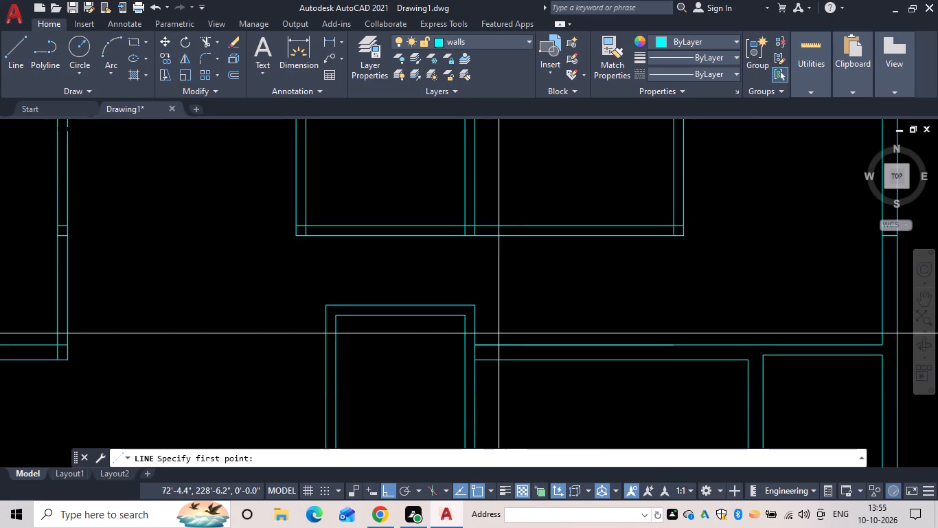
{"action": "scroll", "coordinate": [492, 327], "scroll_direction": "up", "scroll_amount": 1}
{"action": "left_click_drag", "start_coordinate": [464, 324], "coordinate": [473, 327]}
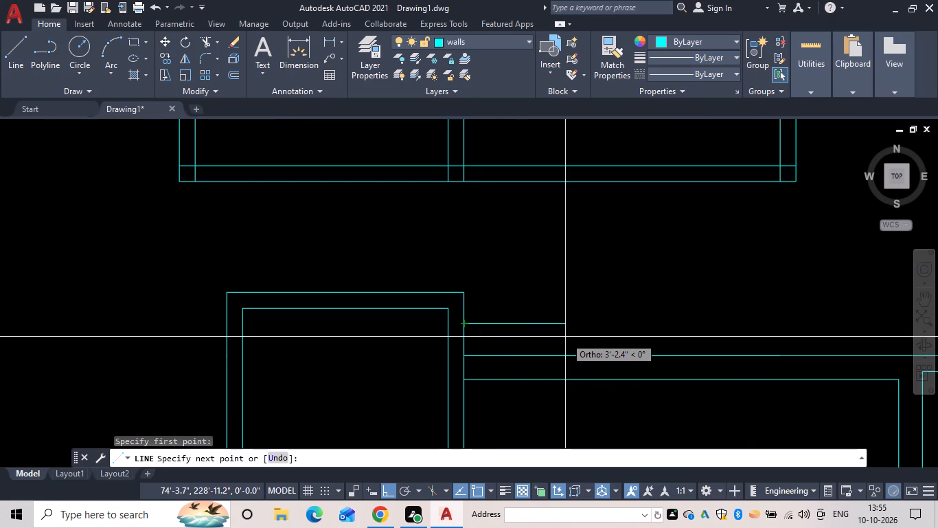
{"action": "type", "text": "5'"}
{"action": "key", "text": "space"}
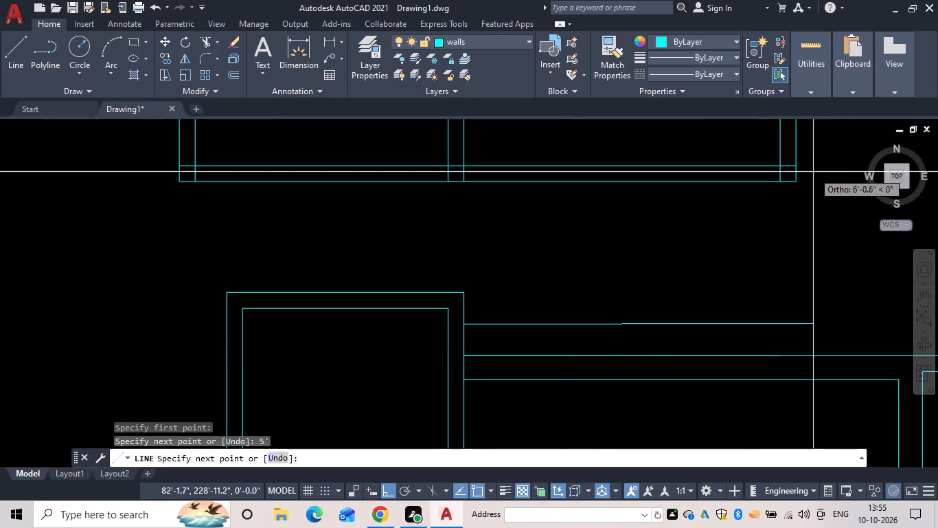
{"action": "left_click", "coordinate": [621, 180]}
{"action": "key", "text": "Escape"}
Erase the 5' horizontal line beside the lower-middle room.
{"action": "left_click", "coordinate": [574, 329]}
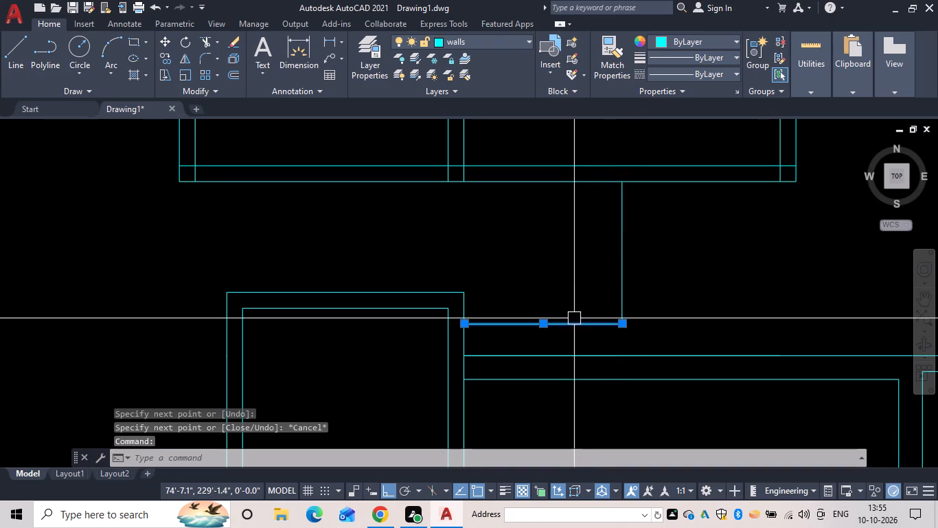
{"action": "key", "text": "e"}
{"action": "key", "text": "space"}
Stretch the new vertical line's lower end down to the upper line of the horizontal wall below.
{"action": "left_click", "coordinate": [620, 292]}
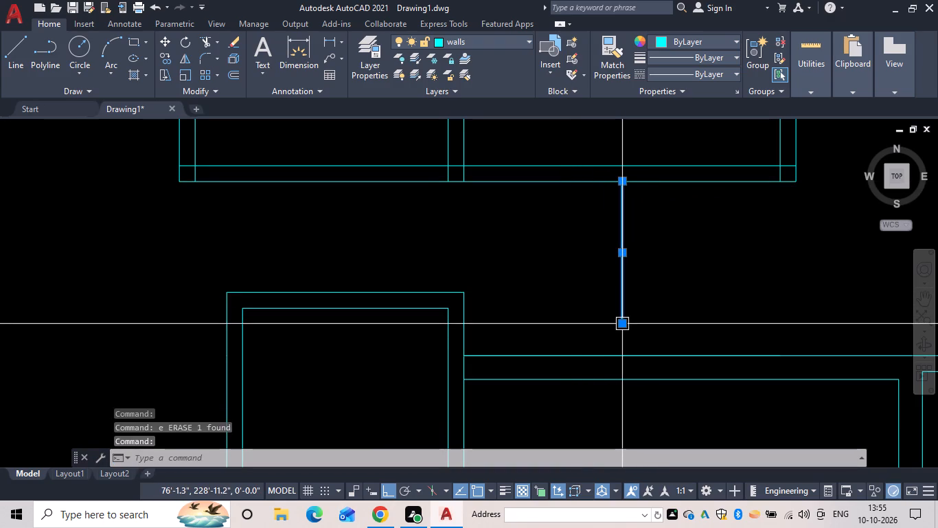
{"action": "left_click", "coordinate": [624, 322]}
{"action": "left_click", "coordinate": [624, 360]}
{"action": "key", "text": "Escape"}
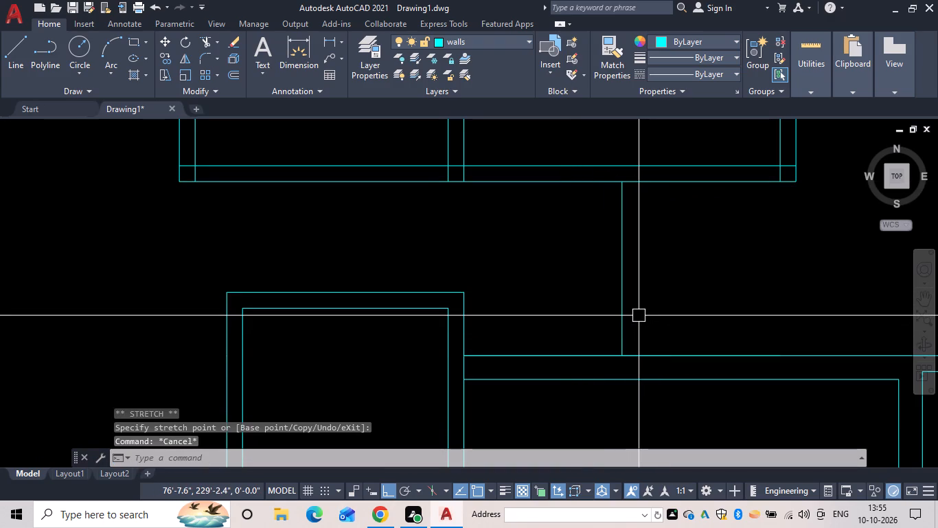
Offset the new vertical line below the upper rooms by 6" to its right to form a partition.
{"action": "type", "text": "of"}
{"action": "key", "text": "space"}
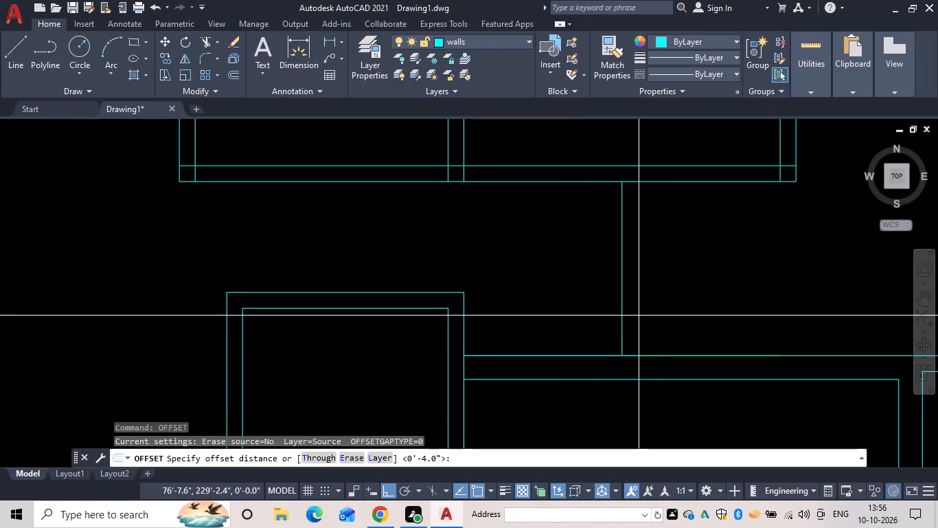
{"action": "type", "text": "6"}
{"action": "key", "text": "space"}
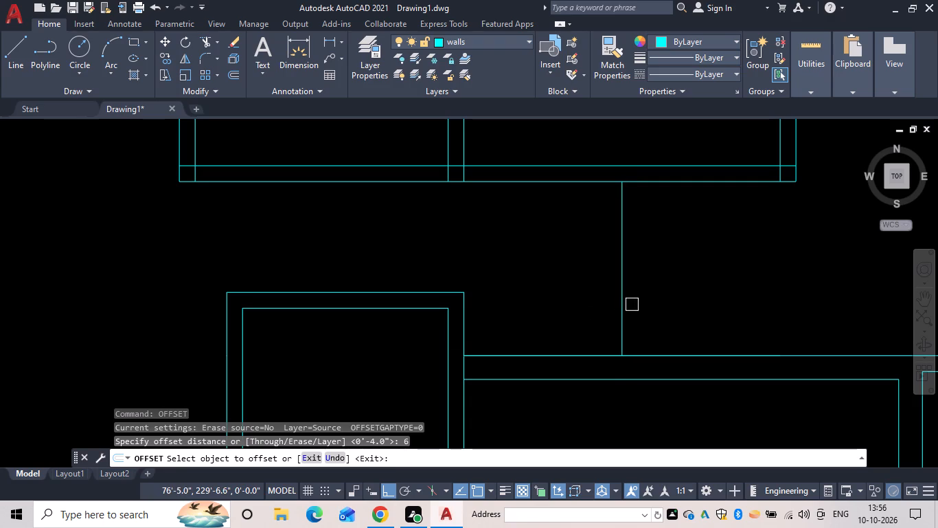
{"action": "left_click_drag", "start_coordinate": [627, 299], "coordinate": [634, 300]}
{"action": "left_click", "coordinate": [643, 300]}
{"action": "key", "text": "Escape"}
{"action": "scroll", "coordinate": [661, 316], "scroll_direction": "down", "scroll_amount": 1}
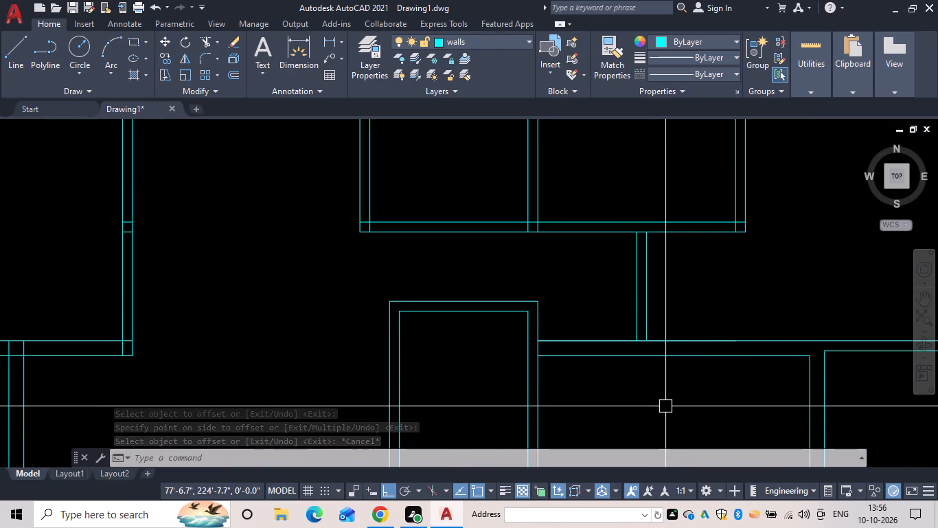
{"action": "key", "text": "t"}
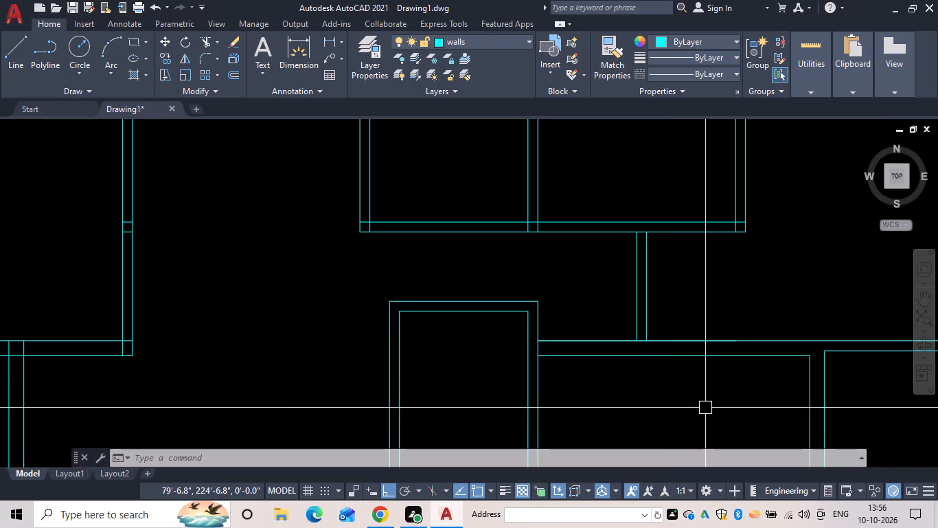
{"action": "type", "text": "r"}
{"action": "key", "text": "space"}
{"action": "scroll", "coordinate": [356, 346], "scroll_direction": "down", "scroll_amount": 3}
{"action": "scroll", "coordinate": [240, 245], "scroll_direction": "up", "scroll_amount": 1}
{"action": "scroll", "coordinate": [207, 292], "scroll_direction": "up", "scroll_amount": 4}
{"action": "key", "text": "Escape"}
Fillet the inner left and inner bottom lines of the small upper-left room into a sharp corner.
{"action": "type", "text": "f"}
{"action": "key", "text": "space"}
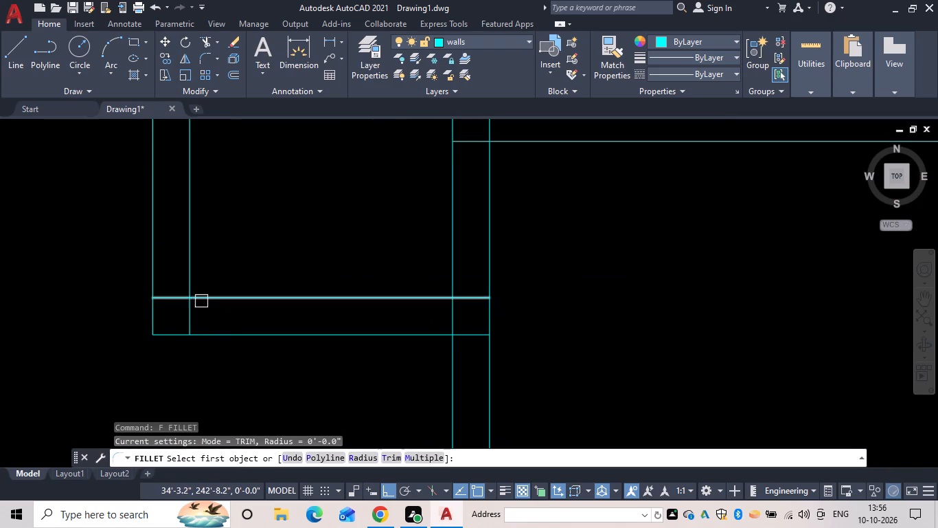
{"action": "left_click", "coordinate": [206, 294]}
{"action": "left_click", "coordinate": [192, 265]}
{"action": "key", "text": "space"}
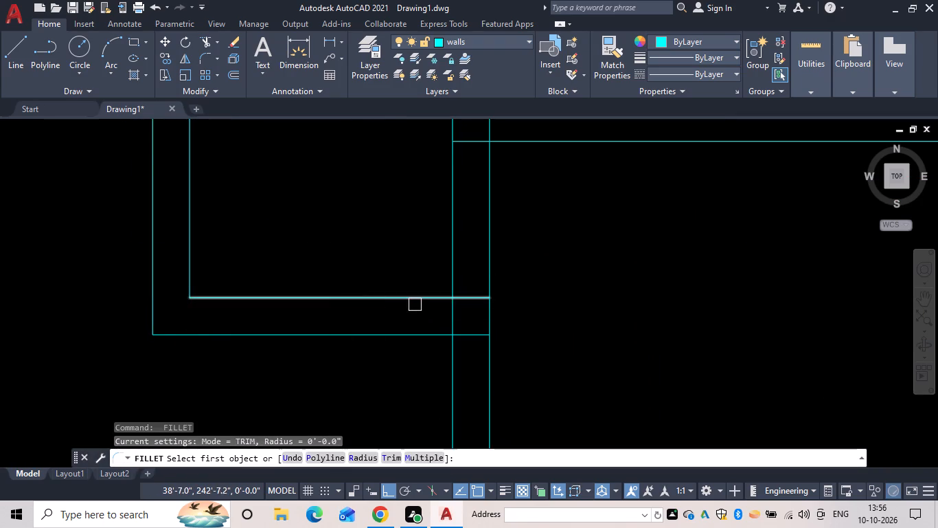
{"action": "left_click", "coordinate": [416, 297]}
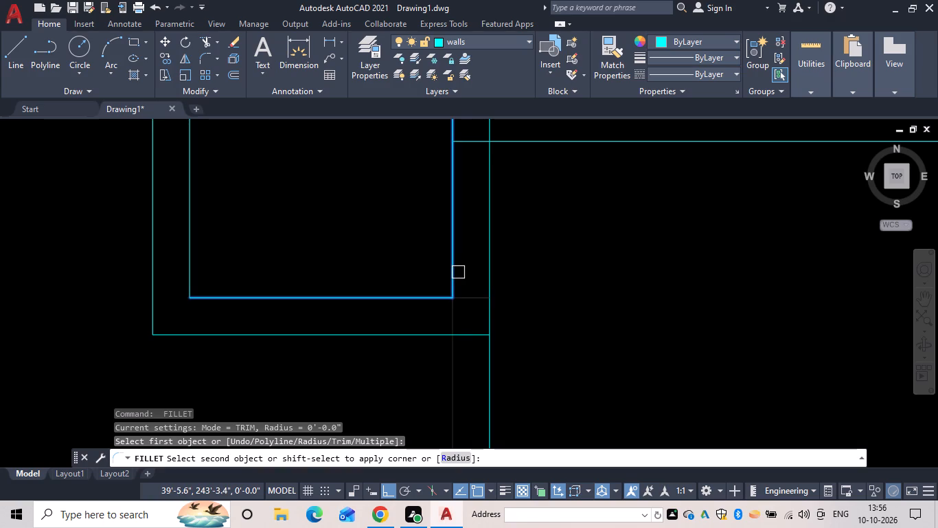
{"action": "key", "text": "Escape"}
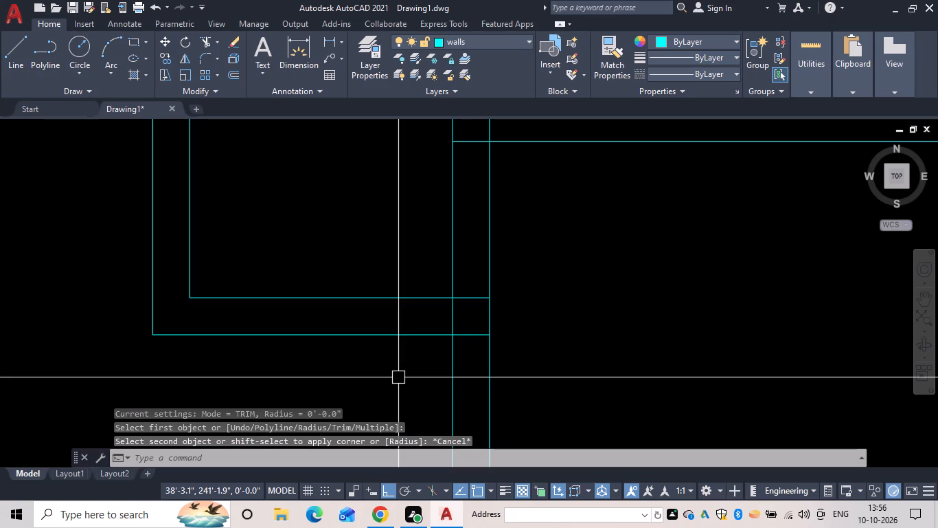
Trim the crossing wall lines at the lower-right corner of the small upper-left room.
{"action": "type", "text": "tr"}
{"action": "key", "text": "space"}
{"action": "left_click_drag", "start_coordinate": [433, 316], "coordinate": [433, 316]}
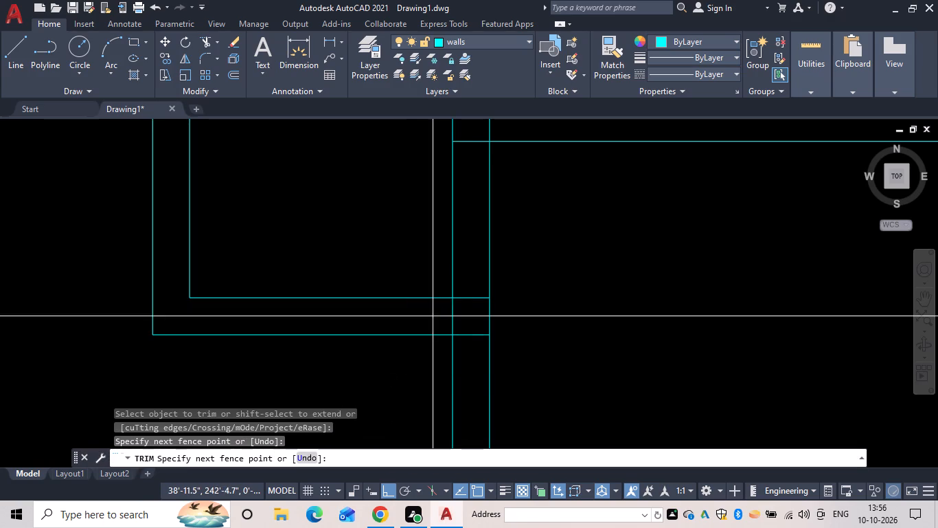
{"action": "left_click_drag", "start_coordinate": [433, 316], "coordinate": [466, 386]}
{"action": "scroll", "coordinate": [462, 384], "scroll_direction": "down", "scroll_amount": 3}
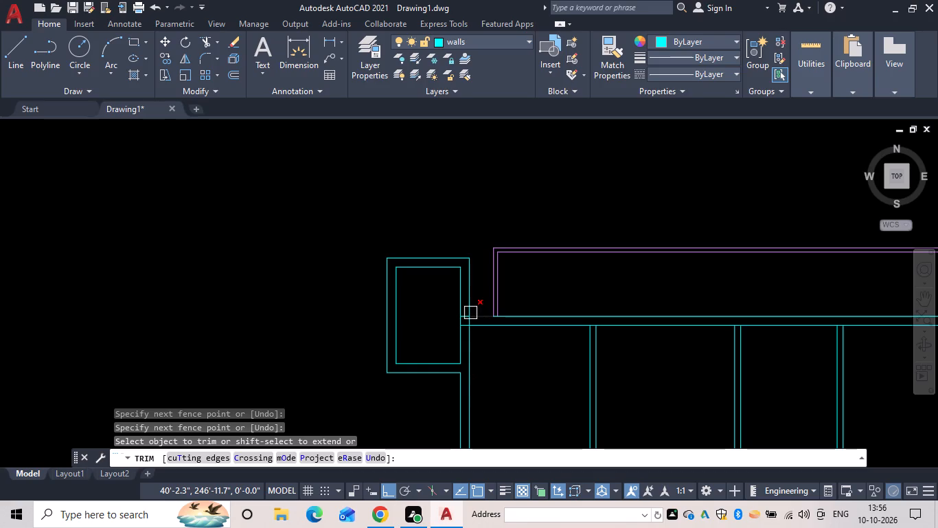
{"action": "key", "text": "Escape"}
Trim the crossing lines where the long top wall meets the small upper-left room's right wall.
{"action": "scroll", "coordinate": [457, 321], "scroll_direction": "up", "scroll_amount": 1}
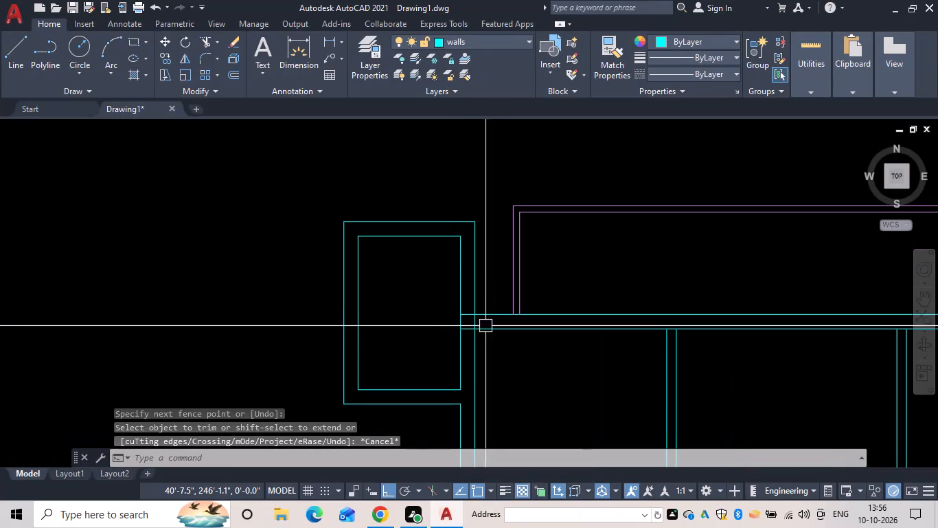
{"action": "key", "text": "space"}
{"action": "scroll", "coordinate": [470, 324], "scroll_direction": "up", "scroll_amount": 3}
{"action": "left_click_drag", "start_coordinate": [471, 251], "coordinate": [481, 322]}
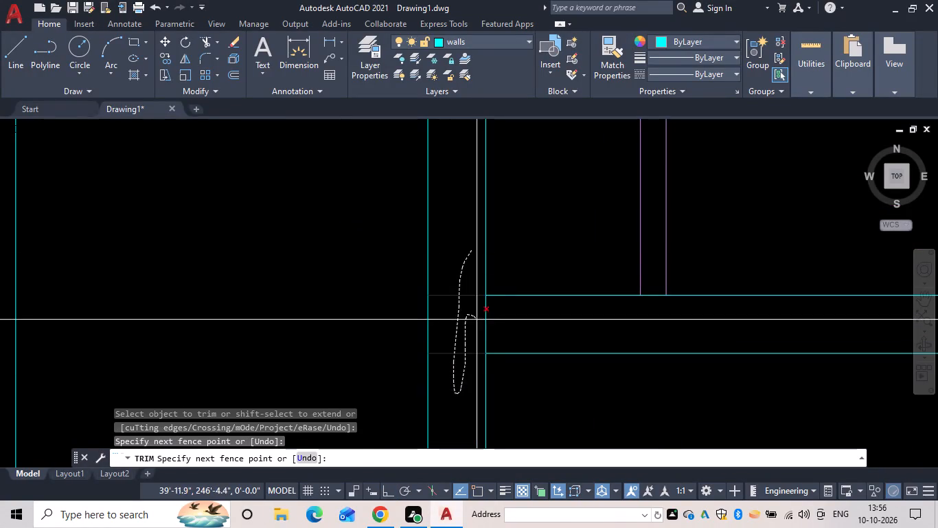
{"action": "left_click_drag", "start_coordinate": [481, 322], "coordinate": [512, 327]}
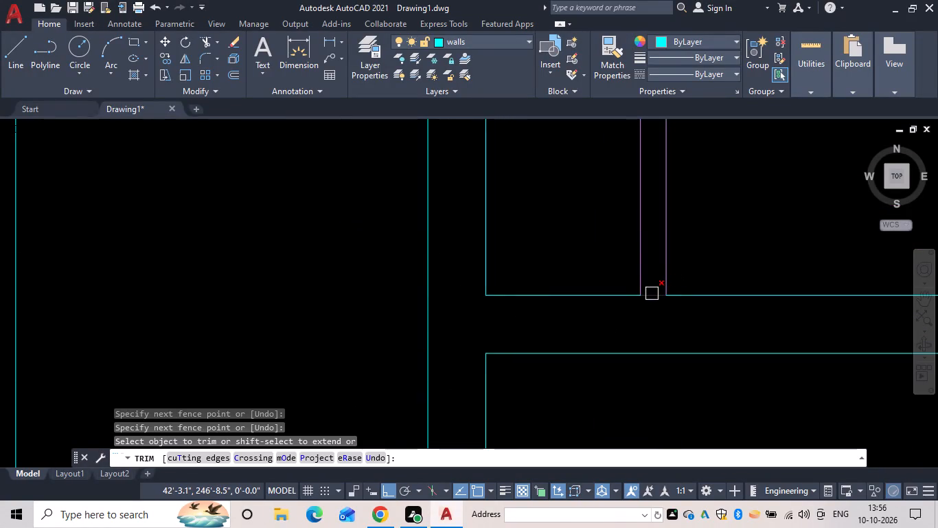
Trim the top wall's line segments between the left balcony wall's lines and between the partition line pairs below.
{"action": "scroll", "coordinate": [663, 342], "scroll_direction": "down", "scroll_amount": 2}
{"action": "scroll", "coordinate": [657, 327], "scroll_direction": "up", "scroll_amount": 2}
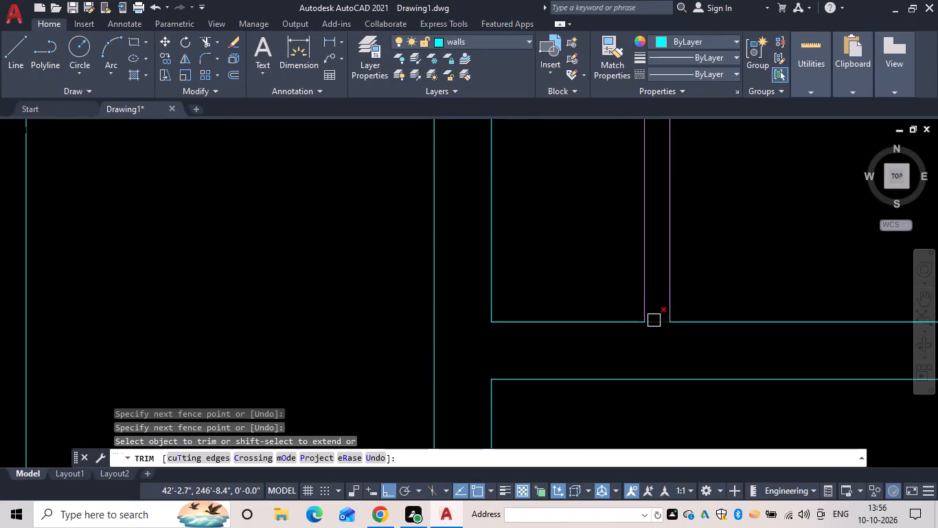
{"action": "left_click", "coordinate": [654, 320]}
{"action": "scroll", "coordinate": [663, 330], "scroll_direction": "down", "scroll_amount": 3}
{"action": "middle_click_drag", "start_coordinate": [723, 332], "coordinate": [470, 318]}
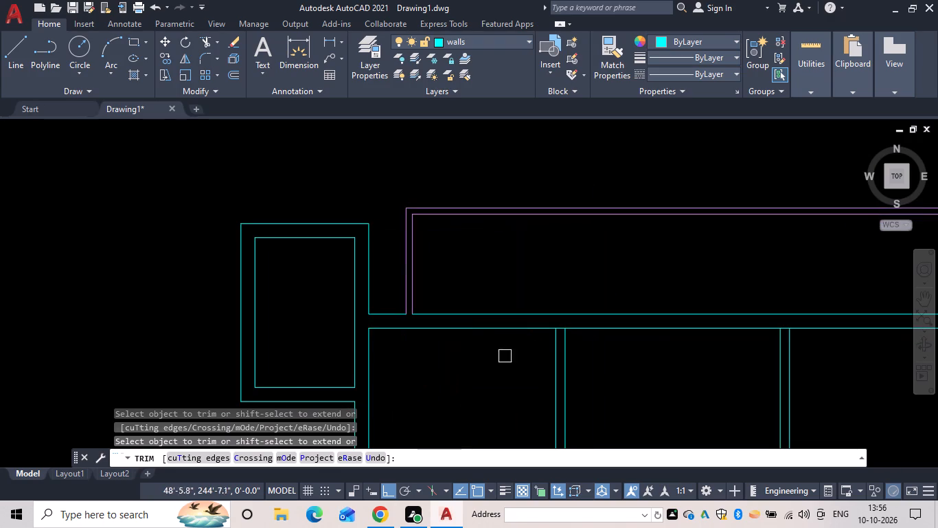
{"action": "middle_click_drag", "start_coordinate": [448, 361], "coordinate": [461, 265]}
{"action": "scroll", "coordinate": [577, 239], "scroll_direction": "up", "scroll_amount": 4}
{"action": "left_click", "coordinate": [539, 200]}
{"action": "scroll", "coordinate": [670, 250], "scroll_direction": "down", "scroll_amount": 3}
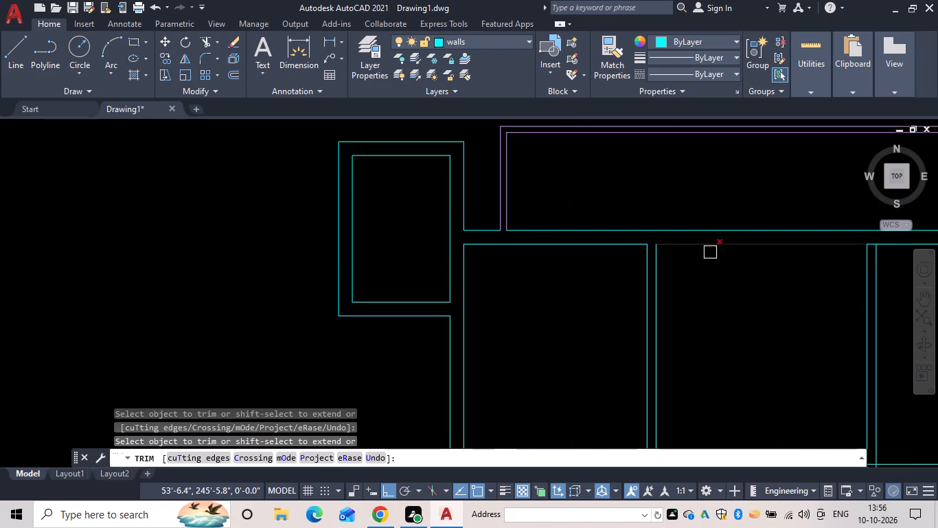
{"action": "scroll", "coordinate": [710, 252], "scroll_direction": "down", "scroll_amount": 2}
{"action": "middle_click_drag", "start_coordinate": [710, 252], "coordinate": [408, 260]}
{"action": "scroll", "coordinate": [502, 254], "scroll_direction": "up", "scroll_amount": 4}
{"action": "left_click", "coordinate": [514, 250]}
{"action": "scroll", "coordinate": [570, 269], "scroll_direction": "down", "scroll_amount": 5}
{"action": "middle_click_drag", "start_coordinate": [622, 285], "coordinate": [621, 285]}
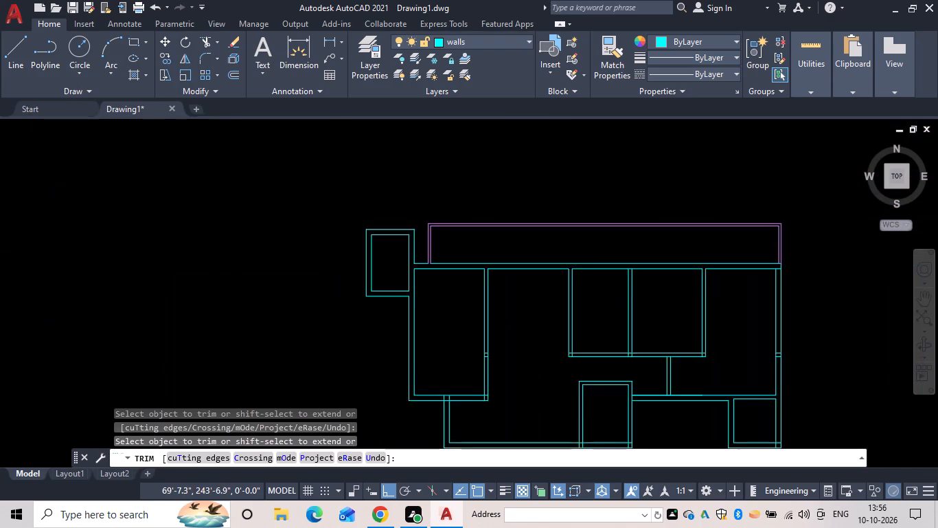
{"action": "middle_click_drag", "start_coordinate": [621, 285], "coordinate": [472, 284]}
{"action": "scroll", "coordinate": [485, 269], "scroll_direction": "up", "scroll_amount": 4}
{"action": "left_click", "coordinate": [446, 254]}
Trim the overlapping lines where the top wall meets the right exterior wall and the balcony's right wall.
{"action": "scroll", "coordinate": [518, 293], "scroll_direction": "down", "scroll_amount": 4}
{"action": "middle_click_drag", "start_coordinate": [559, 311], "coordinate": [518, 251]}
{"action": "scroll", "coordinate": [536, 238], "scroll_direction": "up", "scroll_amount": 4}
{"action": "scroll", "coordinate": [588, 252], "scroll_direction": "down", "scroll_amount": 2}
{"action": "middle_click_drag", "start_coordinate": [590, 256], "coordinate": [345, 256]}
{"action": "scroll", "coordinate": [498, 226], "scroll_direction": "down", "scroll_amount": 1}
{"action": "scroll", "coordinate": [496, 221], "scroll_direction": "up", "scroll_amount": 4}
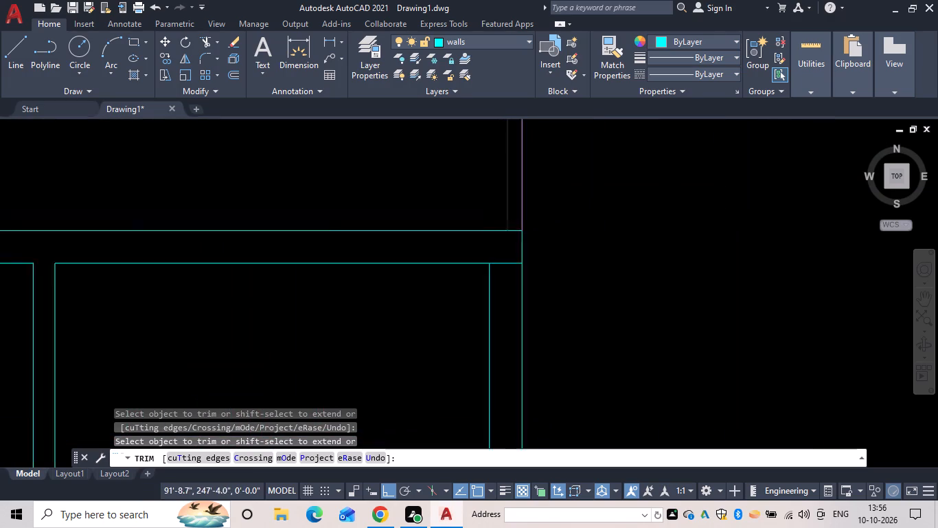
{"action": "left_click", "coordinate": [525, 242]}
{"action": "left_click", "coordinate": [510, 309]}
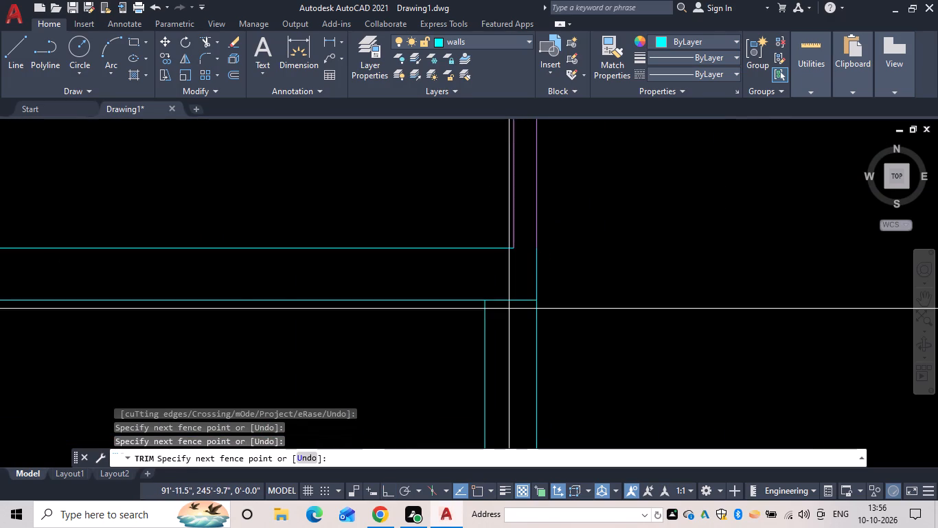
{"action": "left_click", "coordinate": [505, 278]}
Trim the leftover stubs inside the right exterior wall, midway down and at the lower horizontal wall junction.
{"action": "scroll", "coordinate": [507, 307], "scroll_direction": "down", "scroll_amount": 6}
{"action": "middle_click_drag", "start_coordinate": [420, 373], "coordinate": [517, 292]}
{"action": "scroll", "coordinate": [628, 279], "scroll_direction": "up", "scroll_amount": 3}
{"action": "scroll", "coordinate": [520, 252], "scroll_direction": "up", "scroll_amount": 4}
{"action": "left_click_drag", "start_coordinate": [563, 296], "coordinate": [577, 482]}
{"action": "scroll", "coordinate": [560, 426], "scroll_direction": "down", "scroll_amount": 4}
{"action": "middle_click_drag", "start_coordinate": [544, 375], "coordinate": [542, 369]}
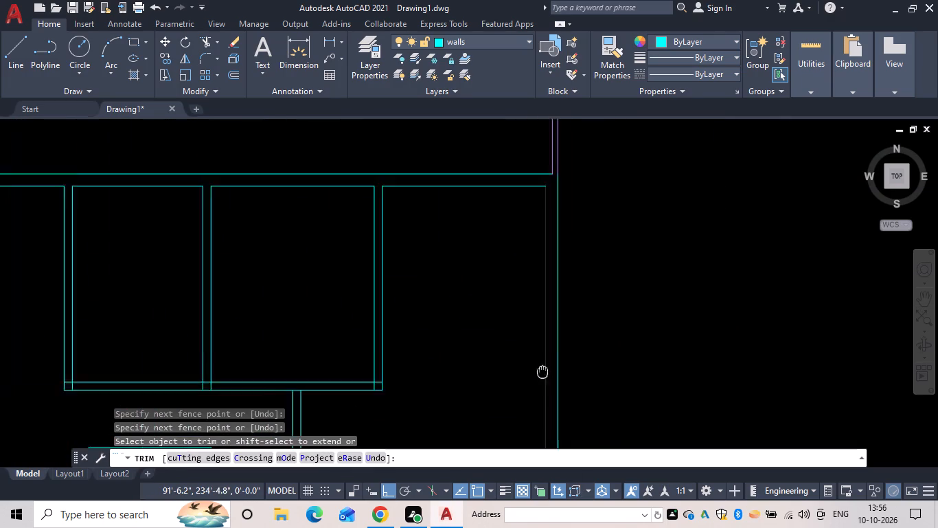
{"action": "middle_click_drag", "start_coordinate": [542, 369], "coordinate": [544, 58]}
{"action": "scroll", "coordinate": [535, 271], "scroll_direction": "up", "scroll_amount": 4}
{"action": "left_click_drag", "start_coordinate": [547, 327], "coordinate": [627, 265]}
Trim the wall lines crossing both ends of the new 6" partition, at the lower horizontal wall and the upper rooms' bottom wall.
{"action": "scroll", "coordinate": [537, 309], "scroll_direction": "down", "scroll_amount": 5}
{"action": "middle_click_drag", "start_coordinate": [349, 254], "coordinate": [433, 260]}
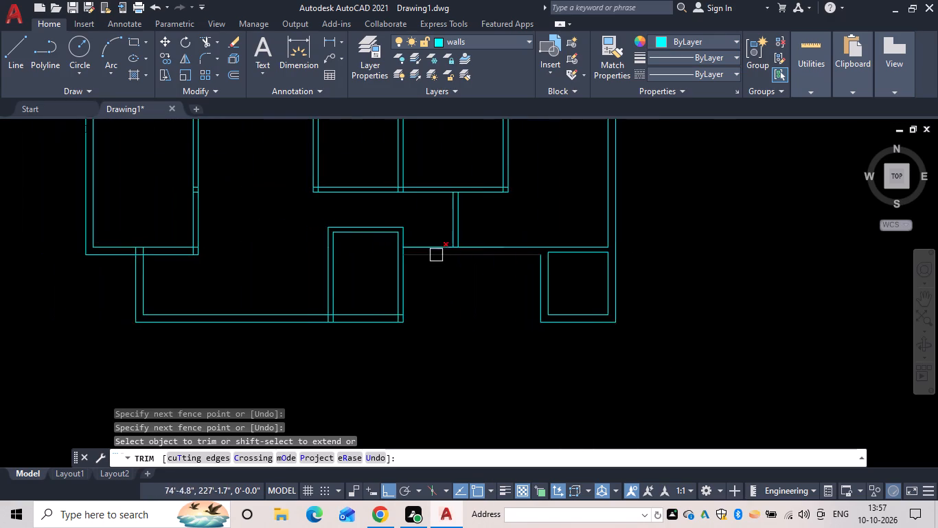
{"action": "scroll", "coordinate": [448, 251], "scroll_direction": "up", "scroll_amount": 3}
{"action": "left_click", "coordinate": [451, 235]}
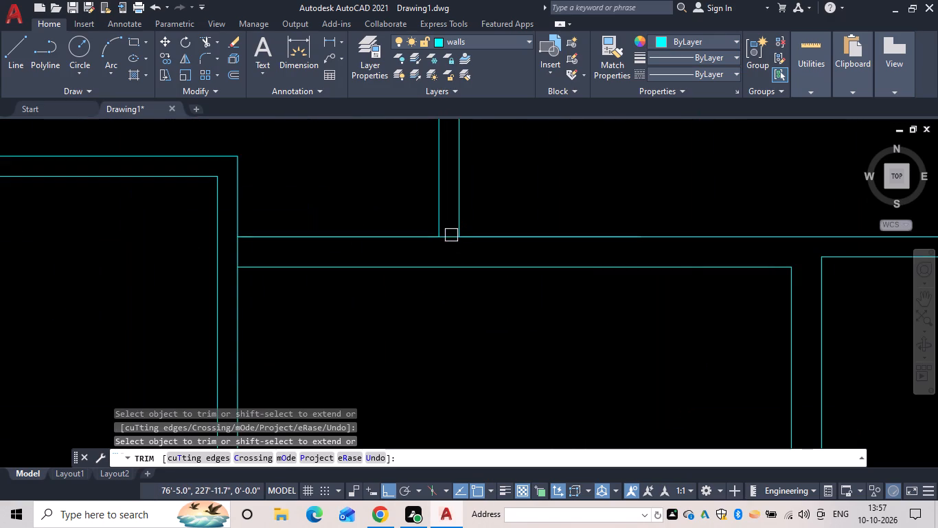
{"action": "left_click", "coordinate": [449, 235]}
{"action": "scroll", "coordinate": [481, 221], "scroll_direction": "down", "scroll_amount": 1}
{"action": "middle_click_drag", "start_coordinate": [482, 229], "coordinate": [483, 339]}
{"action": "scroll", "coordinate": [464, 234], "scroll_direction": "up", "scroll_amount": 2}
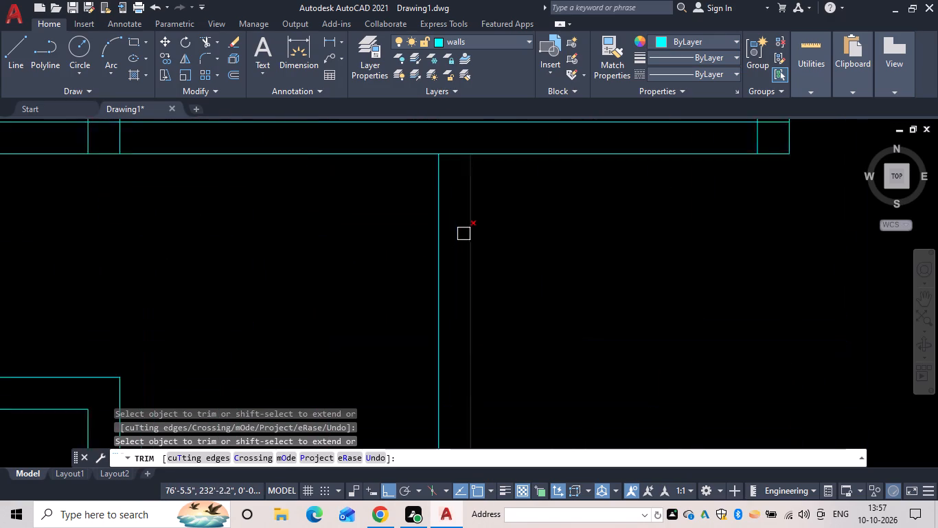
{"action": "scroll", "coordinate": [464, 232], "scroll_direction": "up", "scroll_amount": 1}
{"action": "middle_click_drag", "start_coordinate": [437, 158], "coordinate": [445, 371]}
{"action": "left_click", "coordinate": [460, 339]}
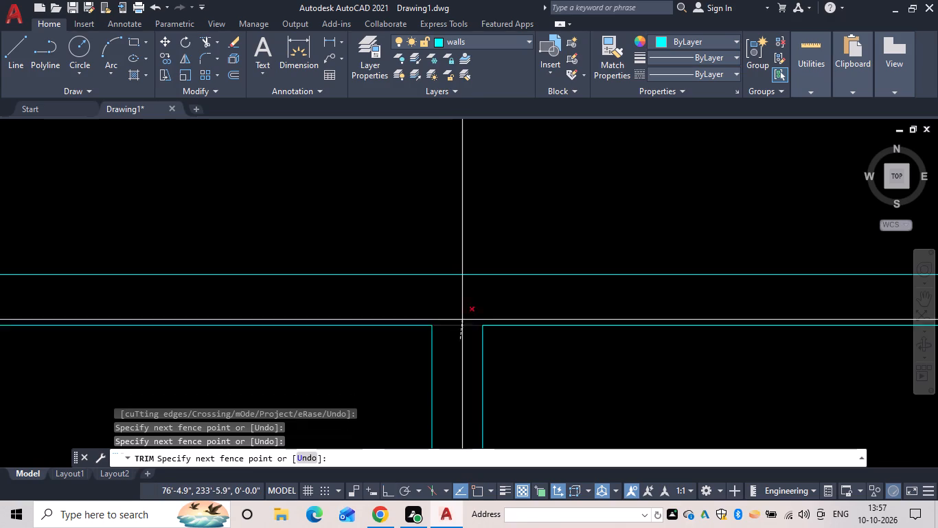
{"action": "left_click", "coordinate": [462, 318]}
Trim the overlapping lines along the two upper rooms' bottom wall, at its right corner, middle partition and left corner.
{"action": "scroll", "coordinate": [727, 349], "scroll_direction": "down", "scroll_amount": 1}
{"action": "middle_click_drag", "start_coordinate": [724, 349], "coordinate": [308, 346]}
{"action": "scroll", "coordinate": [433, 307], "scroll_direction": "up", "scroll_amount": 3}
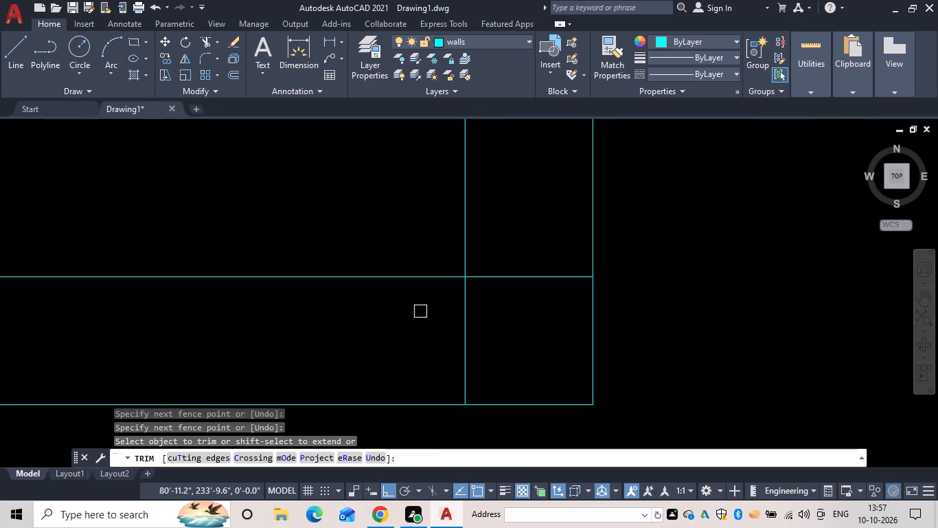
{"action": "left_click_drag", "start_coordinate": [425, 318], "coordinate": [534, 234]}
{"action": "scroll", "coordinate": [421, 295], "scroll_direction": "down", "scroll_amount": 5}
{"action": "scroll", "coordinate": [336, 318], "scroll_direction": "down", "scroll_amount": 1}
{"action": "middle_click_drag", "start_coordinate": [336, 318], "coordinate": [556, 324]}
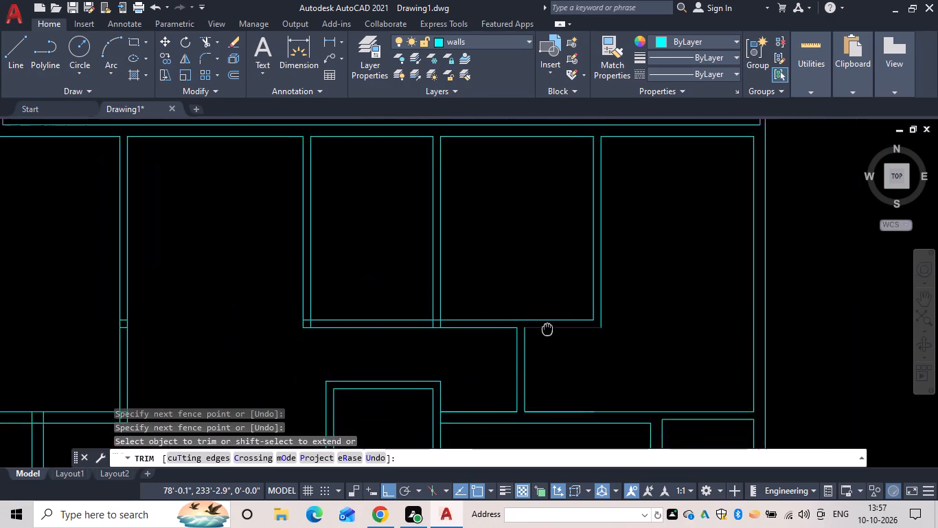
{"action": "middle_click_drag", "start_coordinate": [556, 324], "coordinate": [578, 311]}
{"action": "scroll", "coordinate": [464, 307], "scroll_direction": "up", "scroll_amount": 4}
{"action": "left_click_drag", "start_coordinate": [411, 298], "coordinate": [466, 287]}
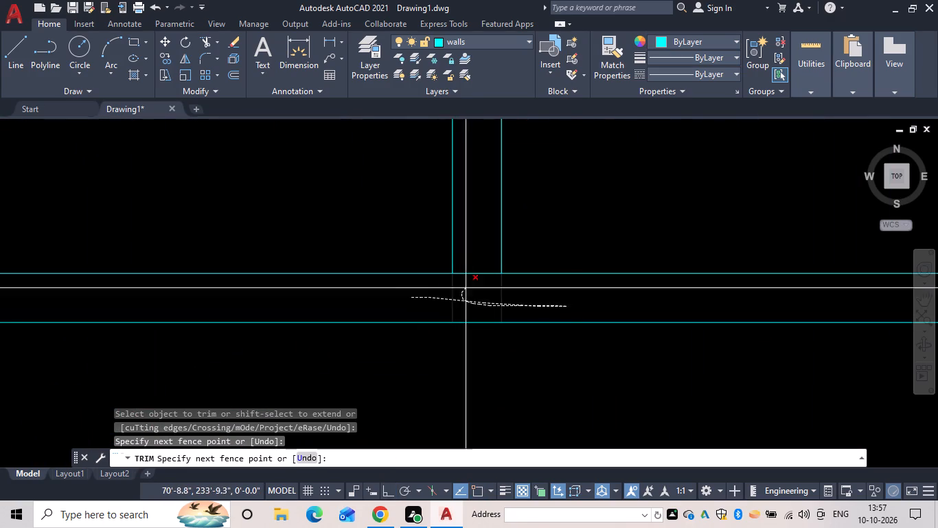
{"action": "left_click_drag", "start_coordinate": [466, 287], "coordinate": [467, 252]}
{"action": "scroll", "coordinate": [392, 306], "scroll_direction": "down", "scroll_amount": 4}
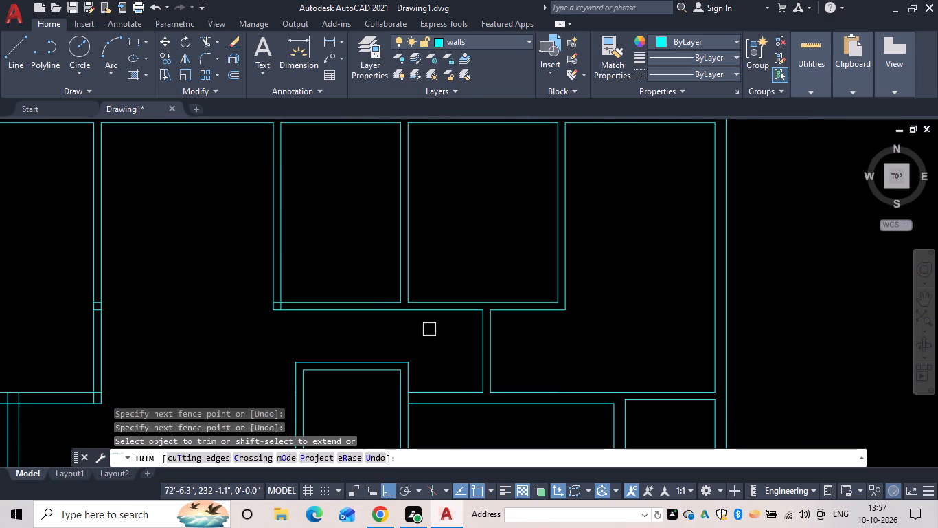
{"action": "scroll", "coordinate": [386, 329], "scroll_direction": "down", "scroll_amount": 1}
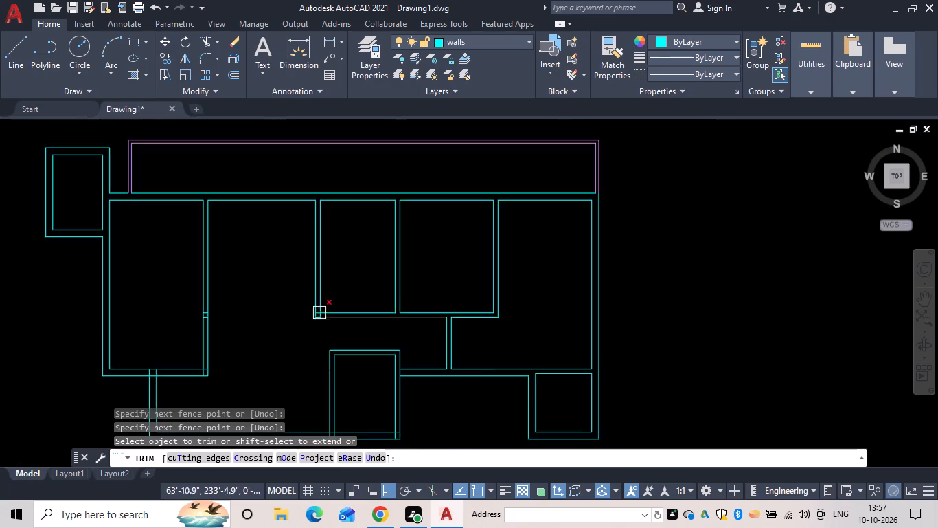
{"action": "scroll", "coordinate": [312, 311], "scroll_direction": "up", "scroll_amount": 4}
{"action": "left_click_drag", "start_coordinate": [335, 320], "coordinate": [352, 342]}
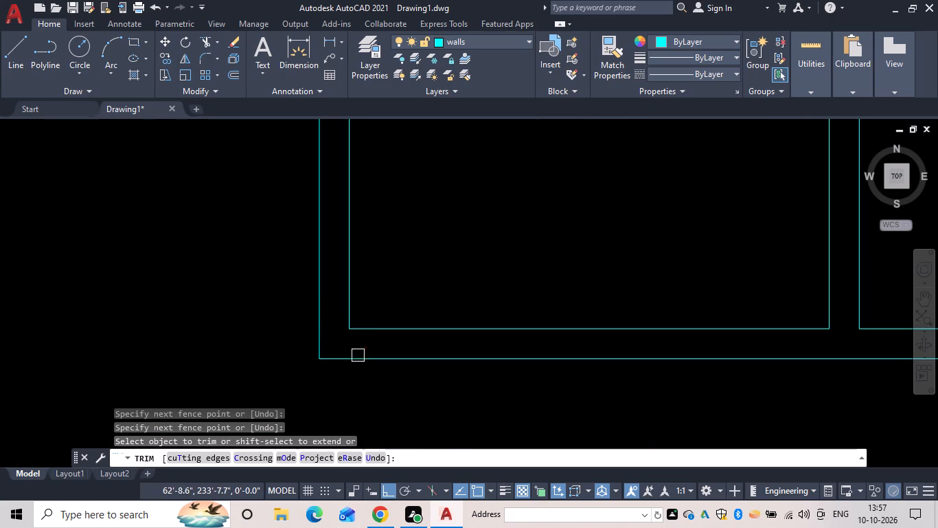
Trim the lower-middle room's outer right wall line between the two lines of the adjoining horizontal wall.
{"action": "scroll", "coordinate": [376, 367], "scroll_direction": "down", "scroll_amount": 3}
{"action": "middle_click_drag", "start_coordinate": [368, 408], "coordinate": [367, 279]}
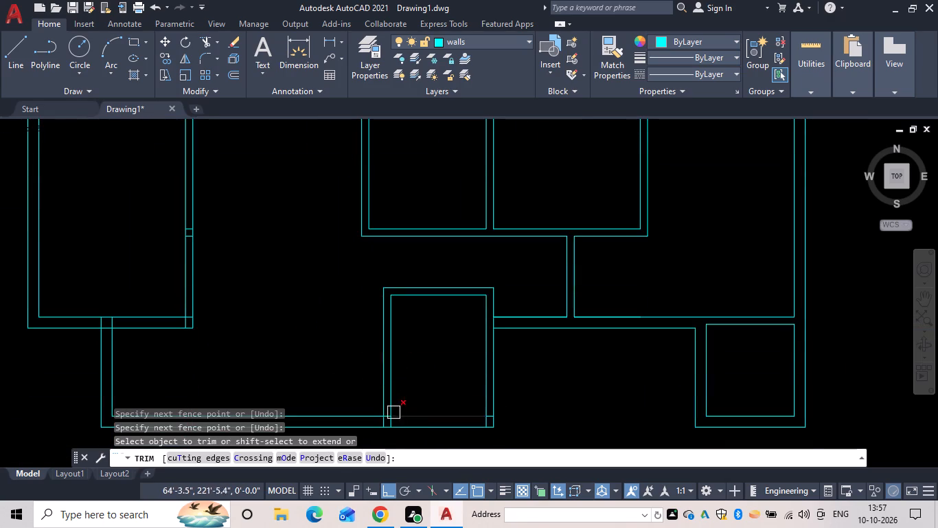
{"action": "scroll", "coordinate": [461, 391], "scroll_direction": "down", "scroll_amount": 1}
{"action": "scroll", "coordinate": [468, 348], "scroll_direction": "up", "scroll_amount": 4}
{"action": "left_click", "coordinate": [523, 361]}
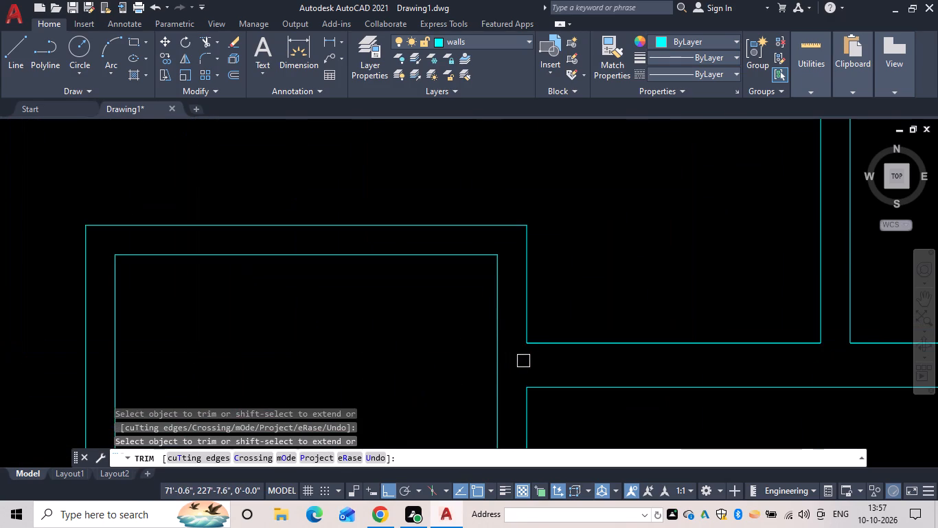
Trim the overlapping wall lines at the lower-right corner of the lower-middle room.
{"action": "scroll", "coordinate": [522, 366], "scroll_direction": "down", "scroll_amount": 4}
{"action": "middle_click_drag", "start_coordinate": [520, 368], "coordinate": [496, 240]}
{"action": "scroll", "coordinate": [500, 314], "scroll_direction": "up", "scroll_amount": 4}
{"action": "scroll", "coordinate": [427, 221], "scroll_direction": "up", "scroll_amount": 3}
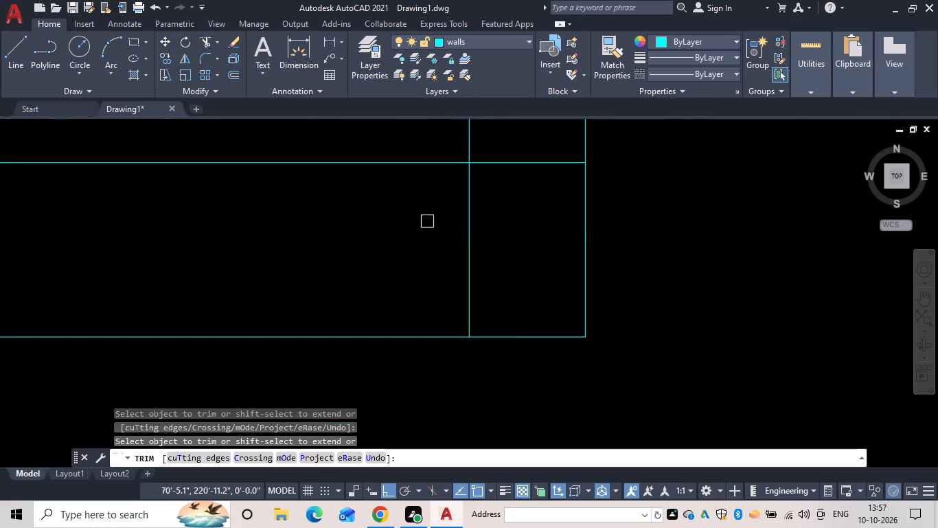
{"action": "left_click_drag", "start_coordinate": [427, 221], "coordinate": [518, 142]}
Trim the overlapping wall lines where the lower-middle room's left wall meets the bottom wall.
{"action": "scroll", "coordinate": [361, 238], "scroll_direction": "down", "scroll_amount": 3}
{"action": "middle_click_drag", "start_coordinate": [358, 239], "coordinate": [797, 266]}
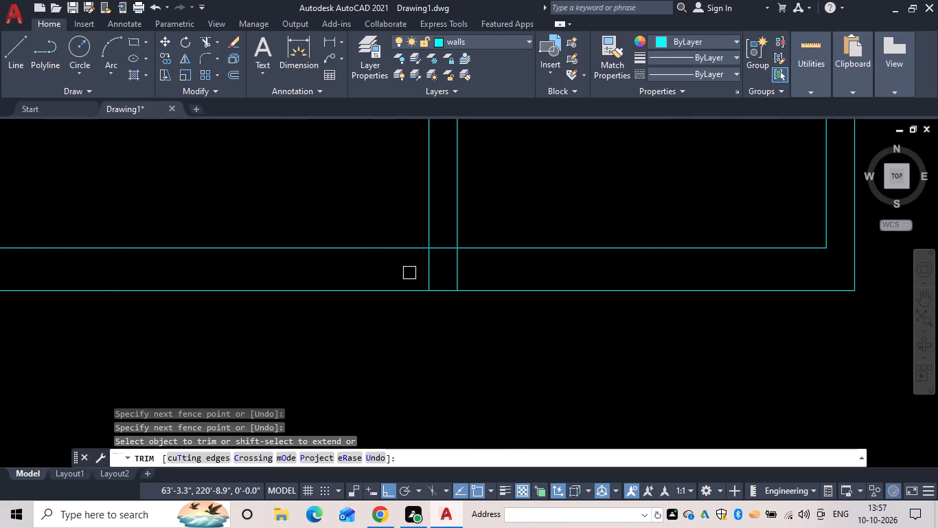
{"action": "left_click_drag", "start_coordinate": [410, 268], "coordinate": [483, 272]}
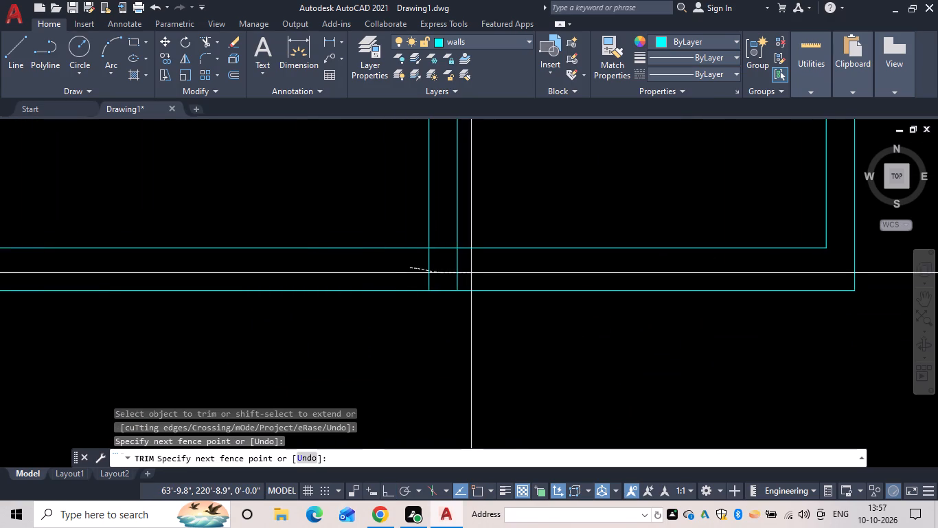
{"action": "left_click_drag", "start_coordinate": [483, 272], "coordinate": [444, 234]}
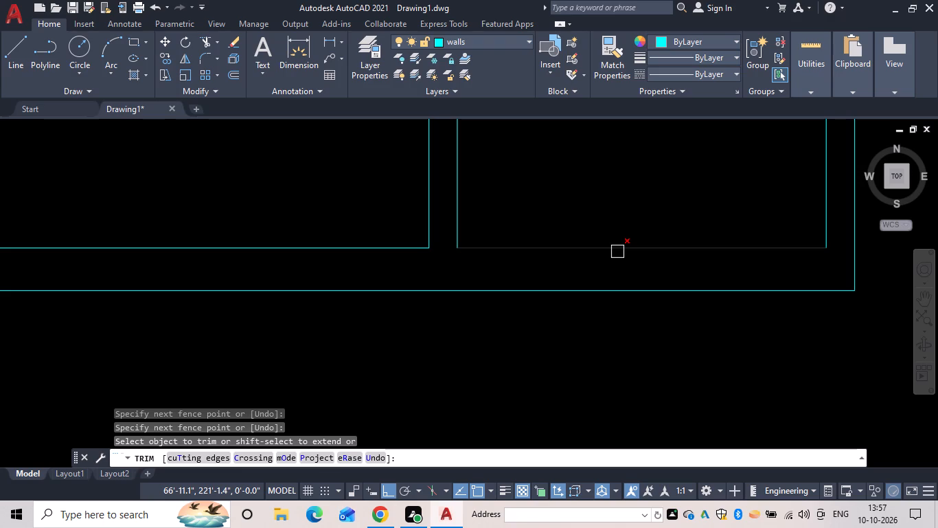
Trim the overlapping lines along the large left room's bottom wall, at the junction with the wall below and at its lower-right corner.
{"action": "scroll", "coordinate": [351, 289], "scroll_direction": "down", "scroll_amount": 4}
{"action": "middle_click_drag", "start_coordinate": [355, 302], "coordinate": [439, 284]}
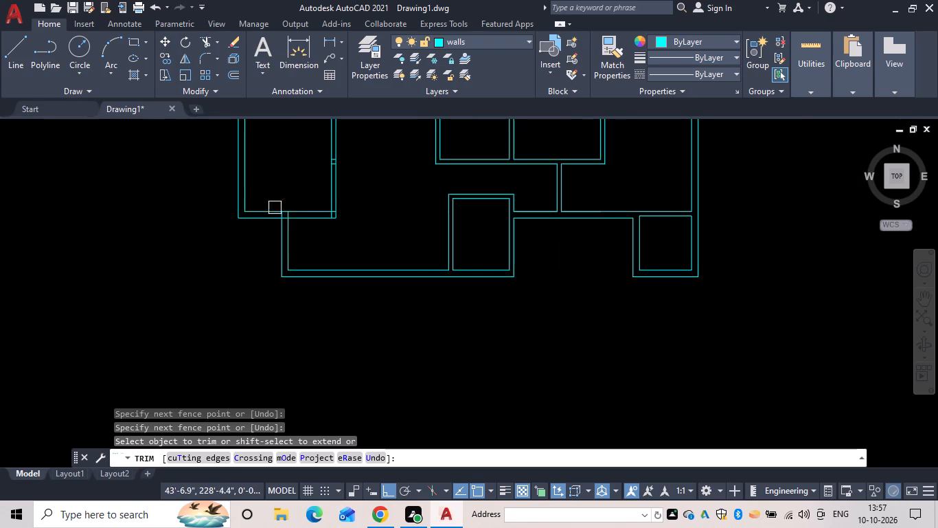
{"action": "scroll", "coordinate": [275, 209], "scroll_direction": "up", "scroll_amount": 5}
{"action": "left_click_drag", "start_coordinate": [267, 223], "coordinate": [343, 290]}
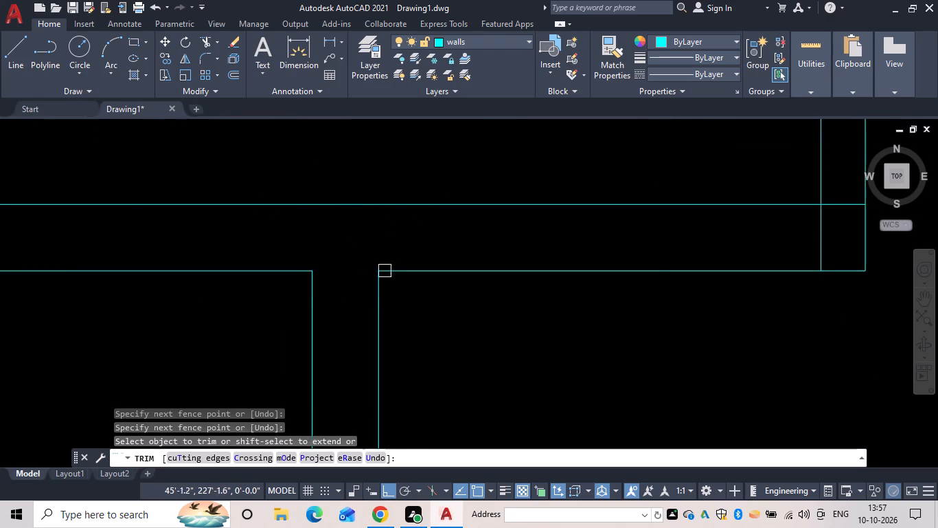
{"action": "scroll", "coordinate": [395, 268], "scroll_direction": "down", "scroll_amount": 5}
{"action": "scroll", "coordinate": [445, 279], "scroll_direction": "up", "scroll_amount": 5}
{"action": "middle_click_drag", "start_coordinate": [312, 197], "coordinate": [306, 398]}
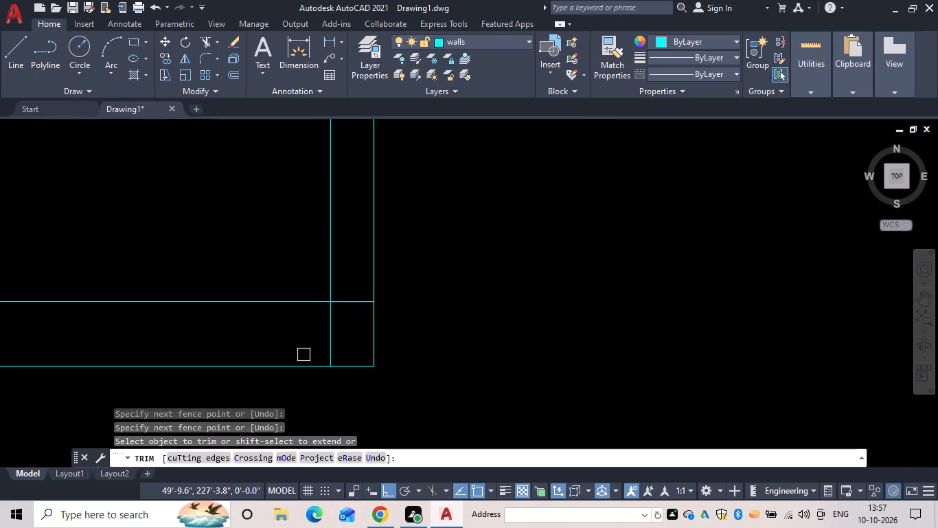
{"action": "left_click_drag", "start_coordinate": [304, 342], "coordinate": [352, 280]}
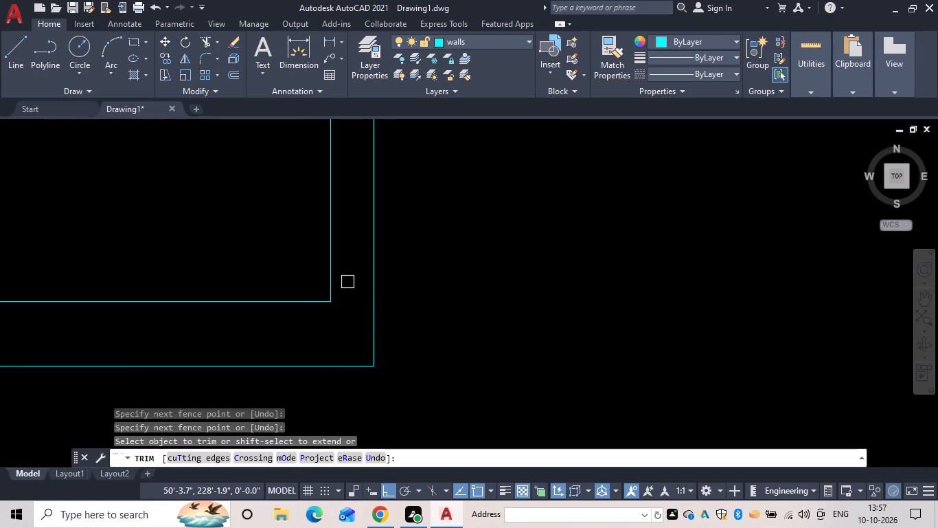
Trim the two short leftover lines crossing the large left room's right wall and finish trimming.
{"action": "scroll", "coordinate": [340, 280], "scroll_direction": "down", "scroll_amount": 4}
{"action": "middle_click_drag", "start_coordinate": [338, 271], "coordinate": [350, 400]}
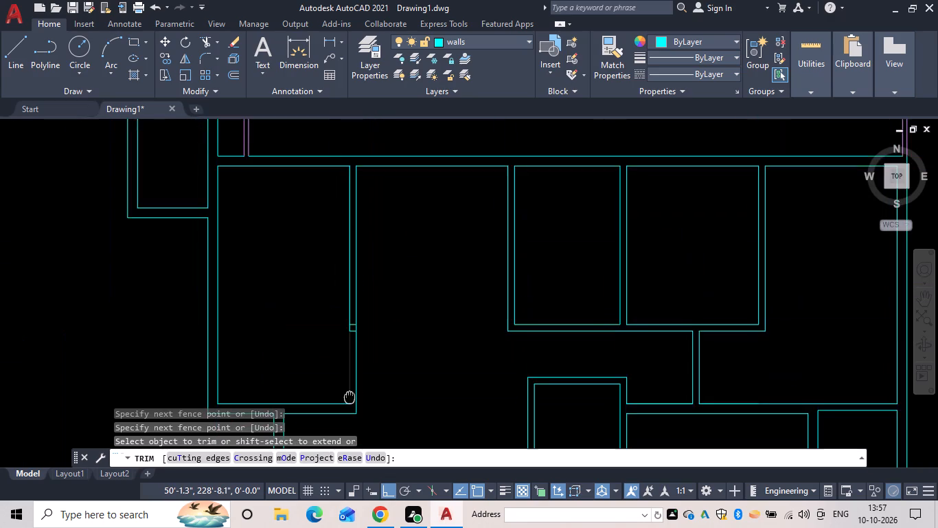
{"action": "scroll", "coordinate": [351, 314], "scroll_direction": "up", "scroll_amount": 3}
{"action": "left_click_drag", "start_coordinate": [351, 366], "coordinate": [352, 436]}
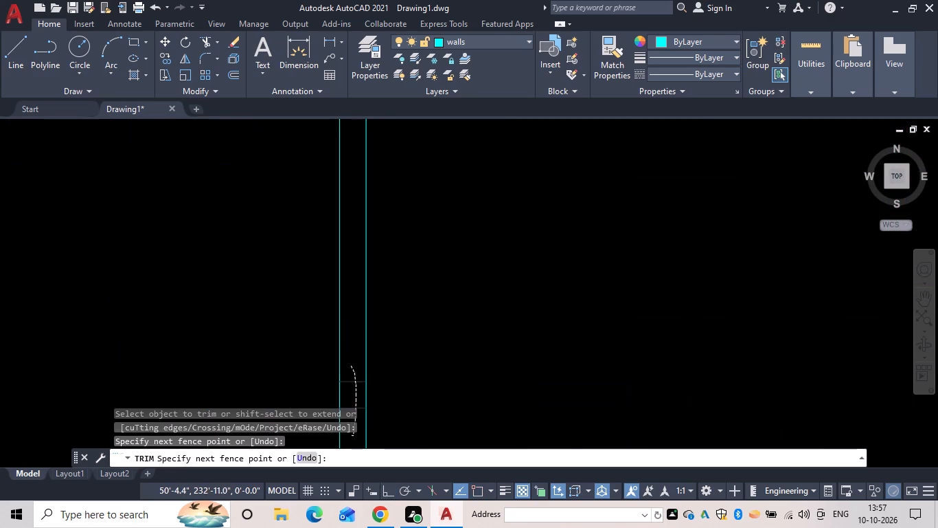
{"action": "scroll", "coordinate": [360, 395], "scroll_direction": "down", "scroll_amount": 5}
{"action": "middle_click_drag", "start_coordinate": [417, 393], "coordinate": [367, 278]}
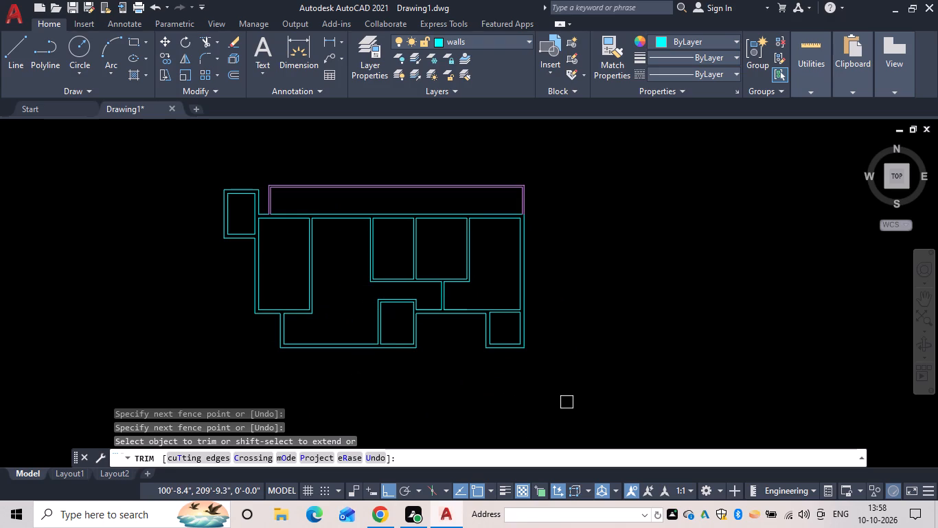
{"action": "key", "text": "Escape"}
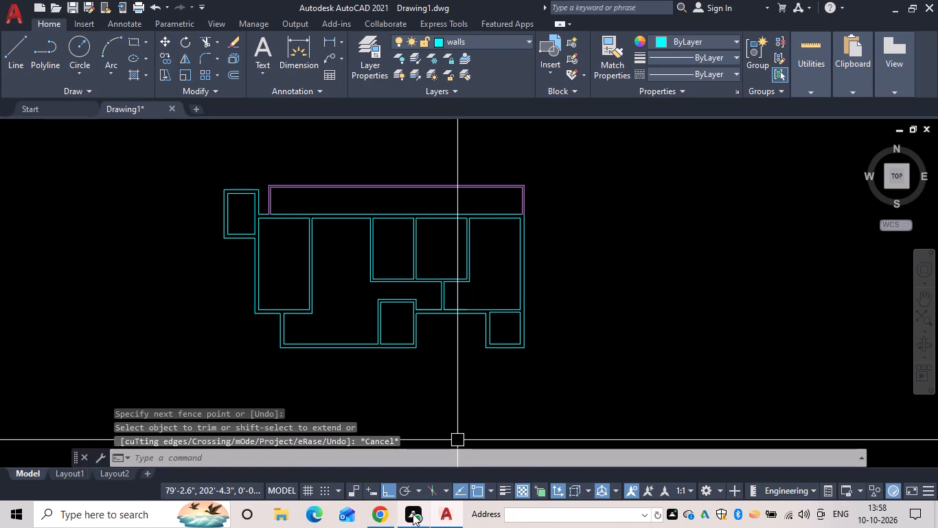
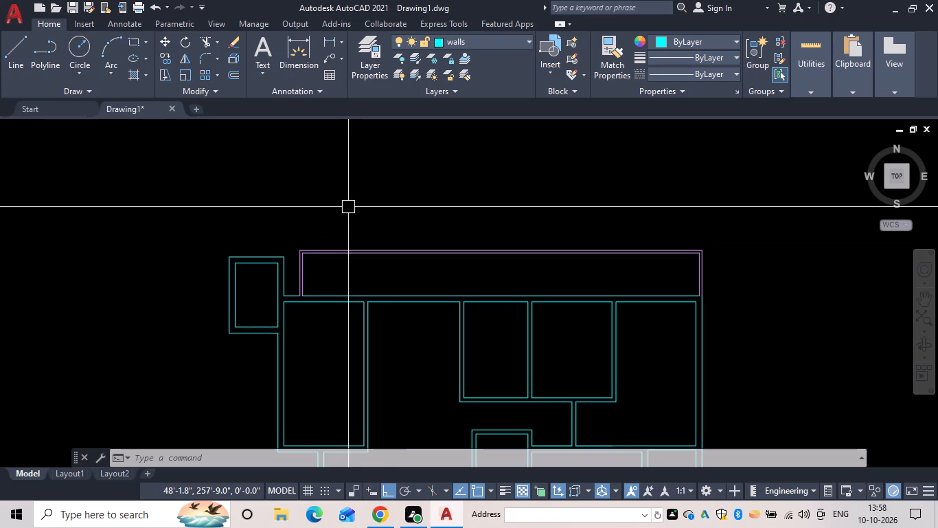
Check the wall lines along the lower part of the plan for leftover or overlapping segments after trimming.
{"action": "key", "text": "Escape"}
{"action": "scroll", "coordinate": [365, 316], "scroll_direction": "down", "scroll_amount": 1}
{"action": "middle_click_drag", "start_coordinate": [365, 316], "coordinate": [365, 316]}
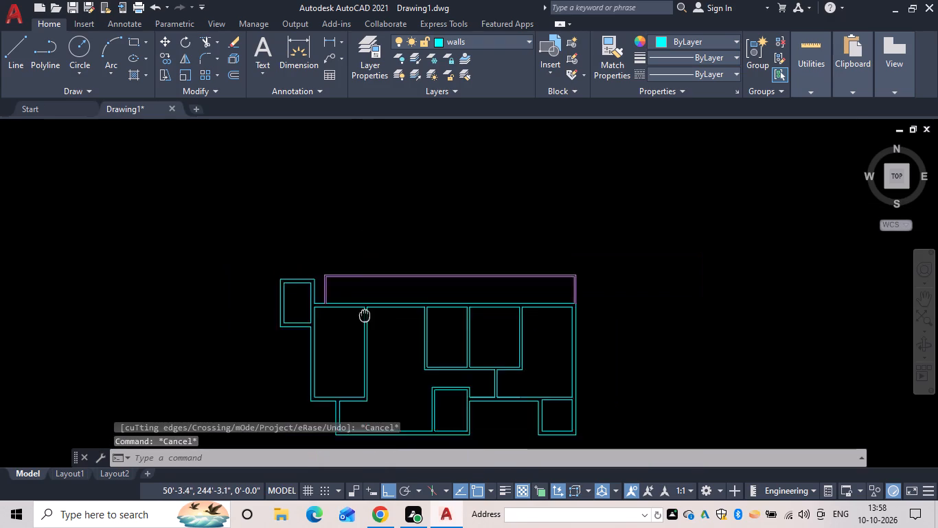
{"action": "middle_click_drag", "start_coordinate": [365, 316], "coordinate": [402, 222]}
{"action": "scroll", "coordinate": [380, 269], "scroll_direction": "up", "scroll_amount": 4}
{"action": "scroll", "coordinate": [501, 461], "scroll_direction": "down", "scroll_amount": 1}
{"action": "middle_click_drag", "start_coordinate": [495, 456], "coordinate": [432, 265]}
{"action": "scroll", "coordinate": [471, 320], "scroll_direction": "down", "scroll_amount": 1}
{"action": "middle_click_drag", "start_coordinate": [464, 314], "coordinate": [455, 304]}
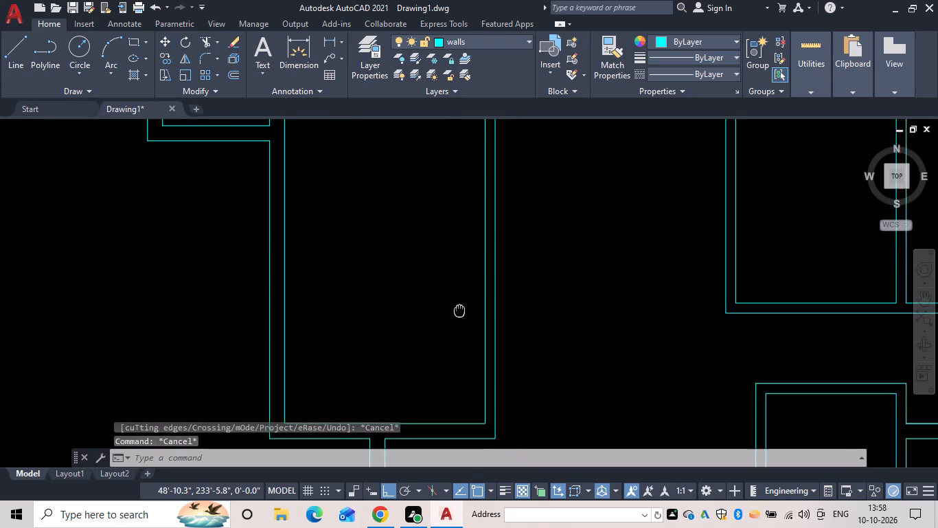
{"action": "middle_click_drag", "start_coordinate": [455, 304], "coordinate": [407, 188]}
{"action": "scroll", "coordinate": [437, 312], "scroll_direction": "up", "scroll_amount": 2}
{"action": "scroll", "coordinate": [501, 313], "scroll_direction": "down", "scroll_amount": 3}
{"action": "middle_click_drag", "start_coordinate": [502, 314], "coordinate": [407, 185]}
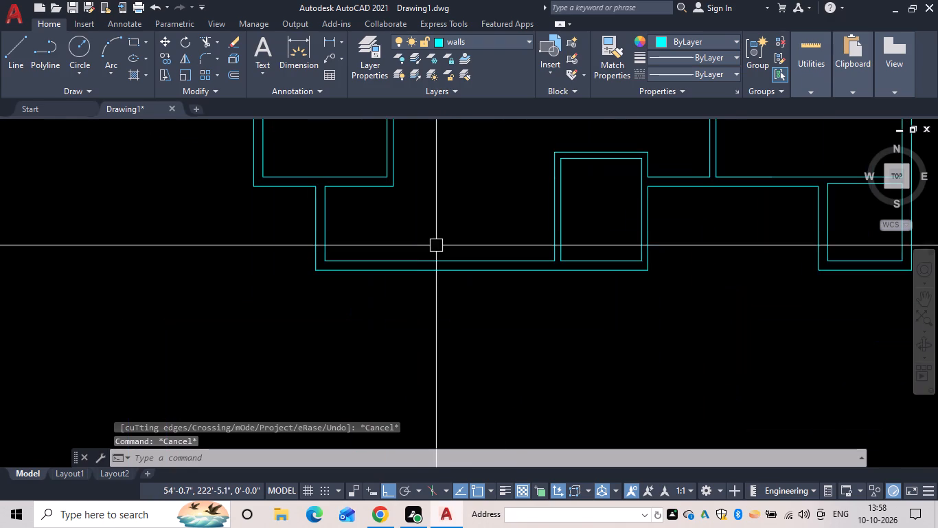
{"action": "left_click", "coordinate": [445, 260]}
{"action": "key", "text": "Escape"}
{"action": "left_click_drag", "start_coordinate": [499, 269], "coordinate": [505, 287]}
{"action": "key", "text": "Escape"}
{"action": "left_click_drag", "start_coordinate": [640, 227], "coordinate": [640, 233]}
{"action": "key", "text": "Escape"}
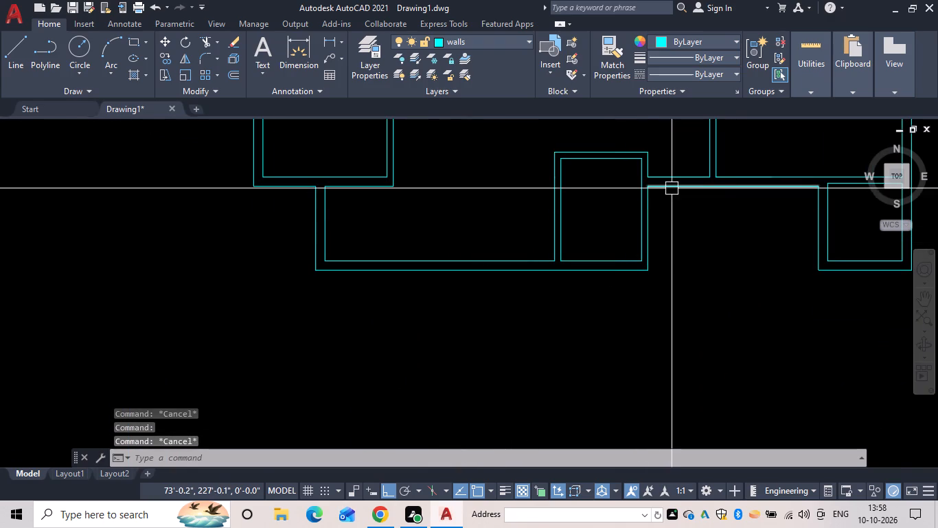
{"action": "left_click", "coordinate": [672, 188]}
{"action": "key", "text": "Escape"}
{"action": "left_click", "coordinate": [674, 170]}
{"action": "key", "text": "Escape"}
{"action": "key", "text": "Escape"}
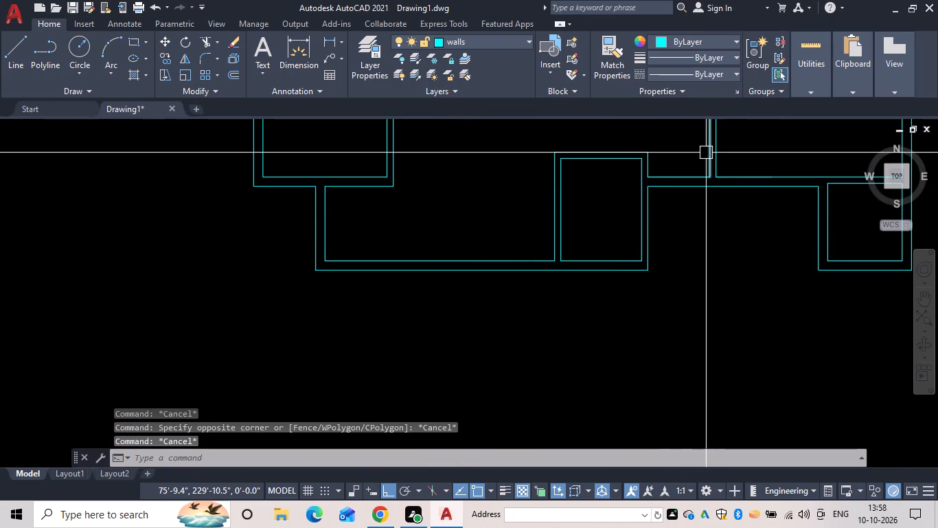
{"action": "left_click", "coordinate": [706, 153]}
{"action": "key", "text": "Escape"}
{"action": "left_click", "coordinate": [716, 153]}
{"action": "key", "text": "Escape"}
Erase the longer of the overlapping inner lines along the bottom wall of the L-shaped right room.
{"action": "middle_click_drag", "start_coordinate": [729, 159], "coordinate": [624, 255]}
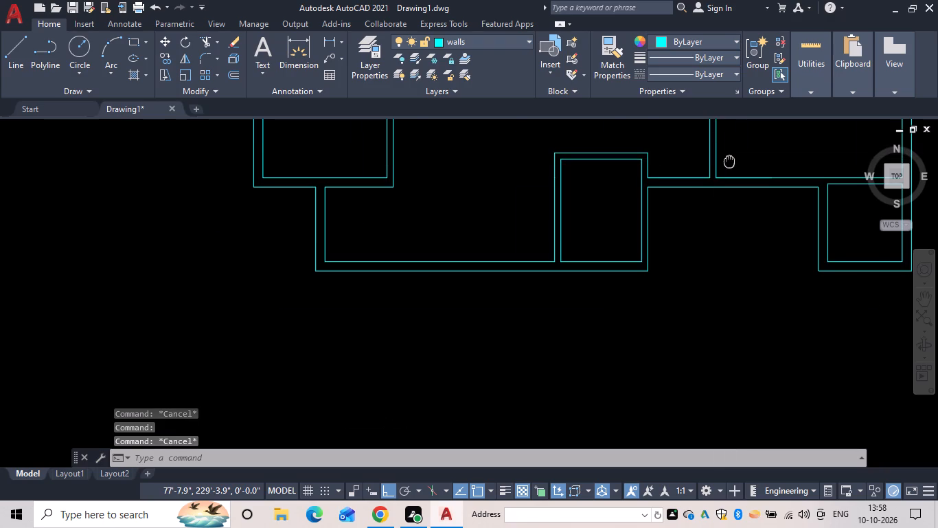
{"action": "middle_click_drag", "start_coordinate": [624, 255], "coordinate": [596, 298]}
{"action": "left_click_drag", "start_coordinate": [610, 316], "coordinate": [632, 275]}
{"action": "type", "text": "e"}
{"action": "key", "text": "space"}
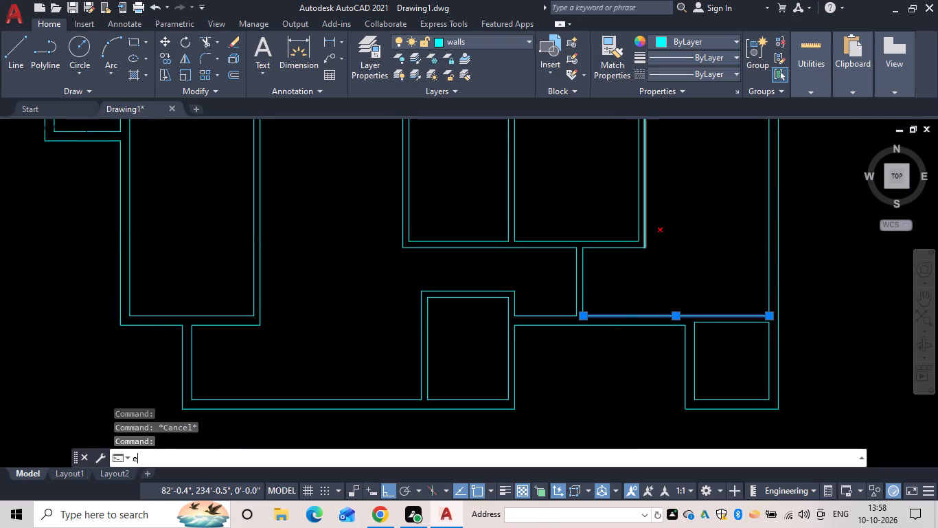
{"action": "key", "text": "Escape"}
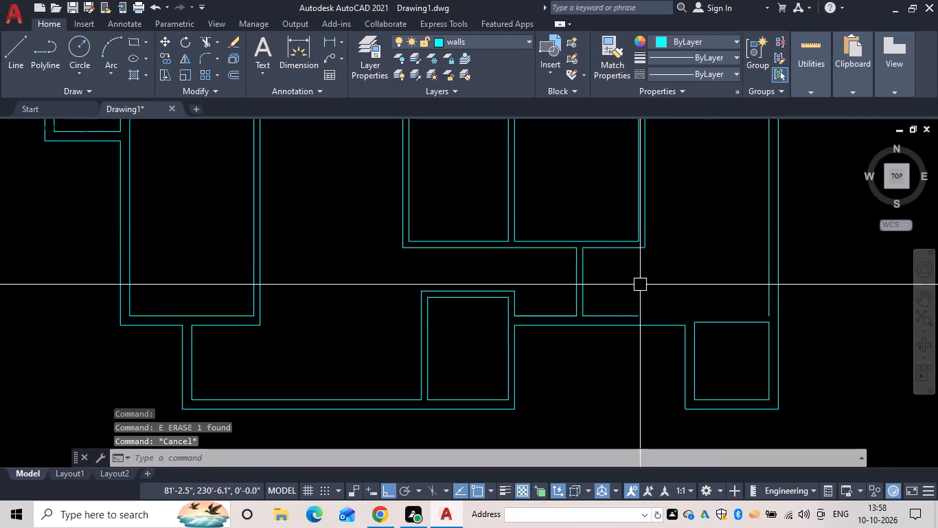
Fillet the remaining short inner bottom line with the right wall's inner line at zero radius to close the L-shaped room's corner.
{"action": "key", "text": "f"}
{"action": "key", "text": "space"}
{"action": "left_click_drag", "start_coordinate": [612, 315], "coordinate": [624, 313]}
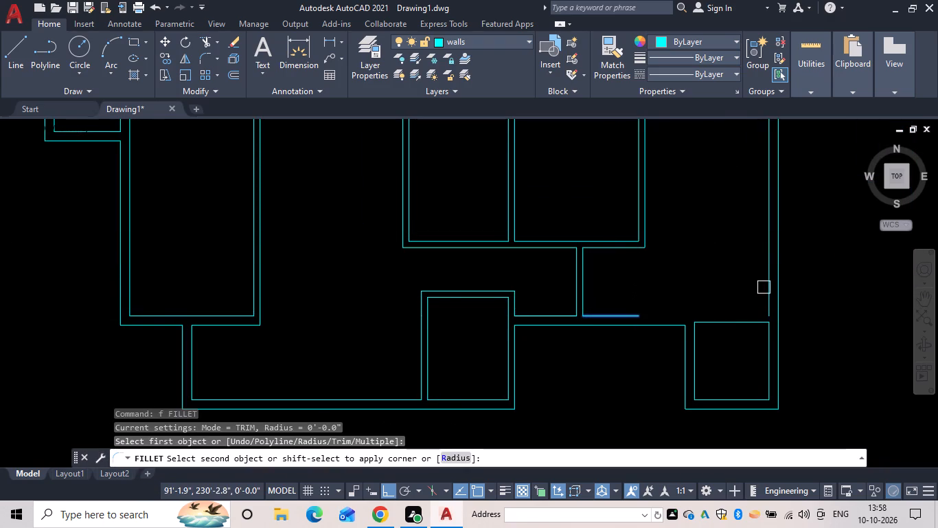
{"action": "left_click", "coordinate": [768, 286]}
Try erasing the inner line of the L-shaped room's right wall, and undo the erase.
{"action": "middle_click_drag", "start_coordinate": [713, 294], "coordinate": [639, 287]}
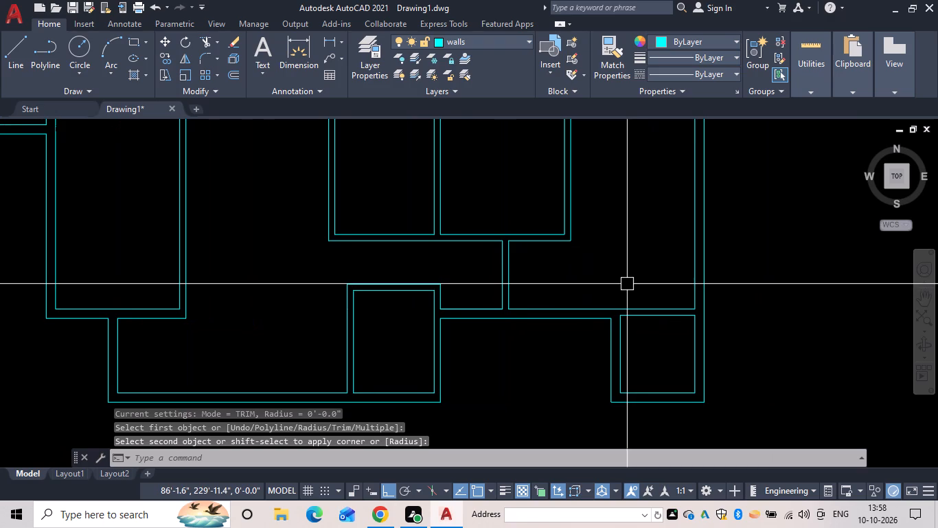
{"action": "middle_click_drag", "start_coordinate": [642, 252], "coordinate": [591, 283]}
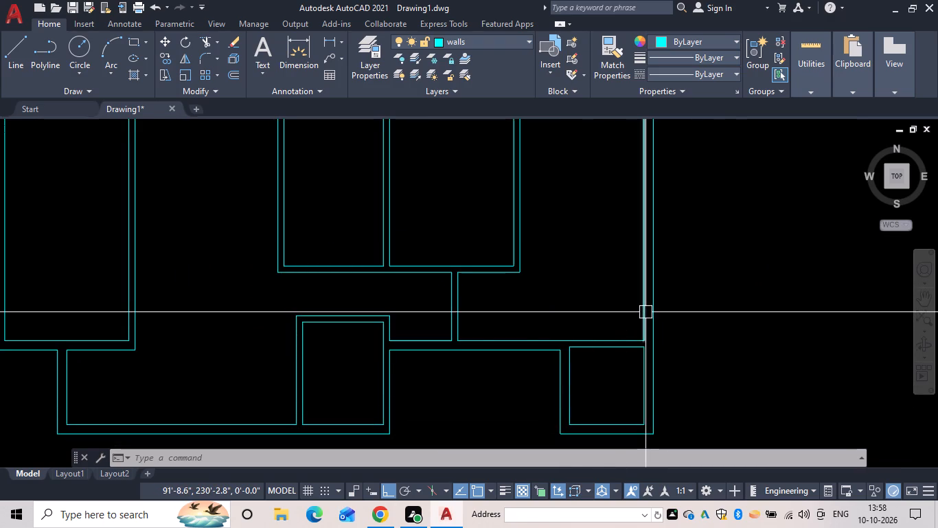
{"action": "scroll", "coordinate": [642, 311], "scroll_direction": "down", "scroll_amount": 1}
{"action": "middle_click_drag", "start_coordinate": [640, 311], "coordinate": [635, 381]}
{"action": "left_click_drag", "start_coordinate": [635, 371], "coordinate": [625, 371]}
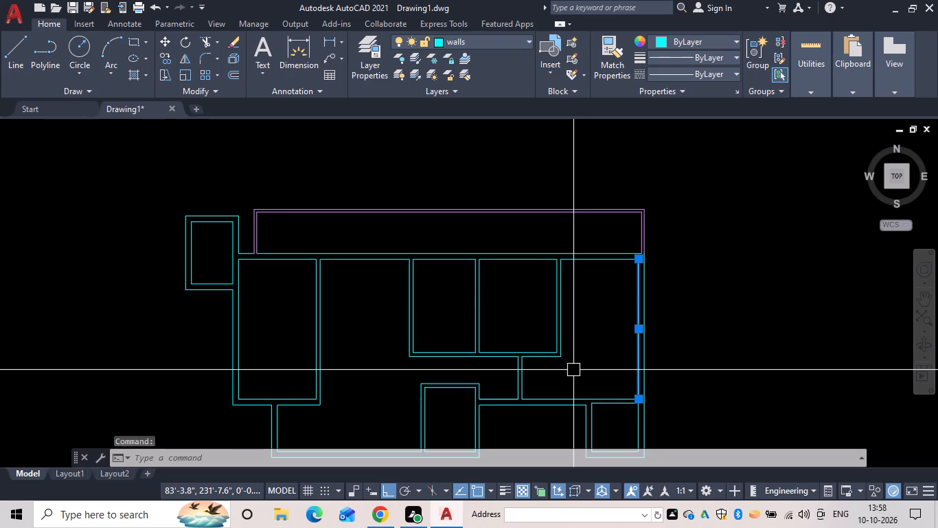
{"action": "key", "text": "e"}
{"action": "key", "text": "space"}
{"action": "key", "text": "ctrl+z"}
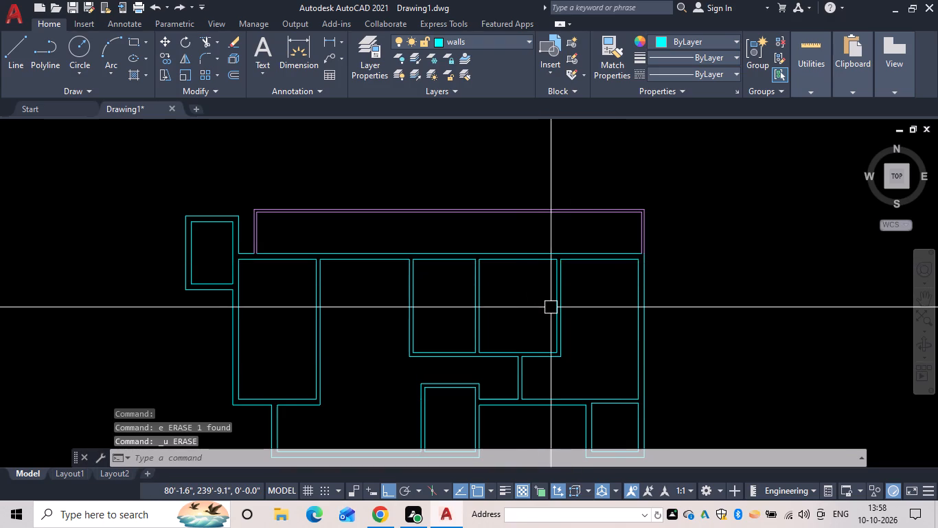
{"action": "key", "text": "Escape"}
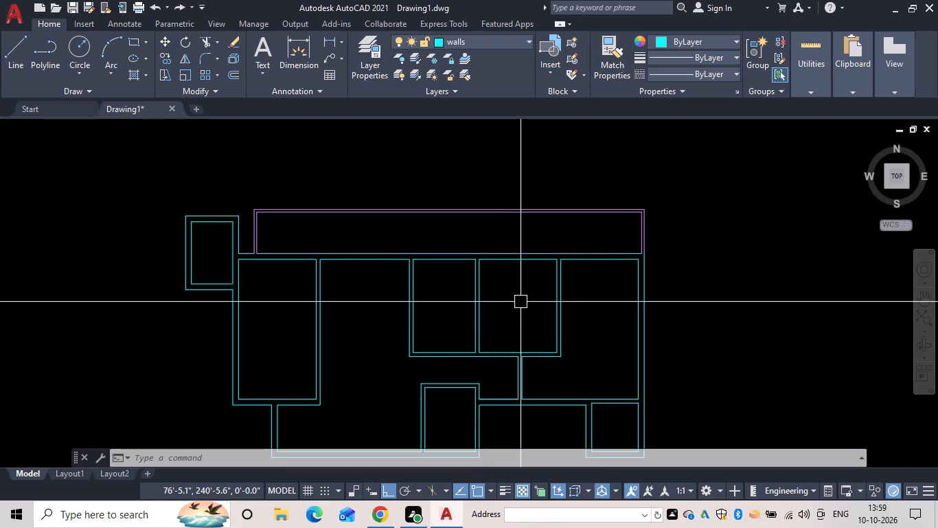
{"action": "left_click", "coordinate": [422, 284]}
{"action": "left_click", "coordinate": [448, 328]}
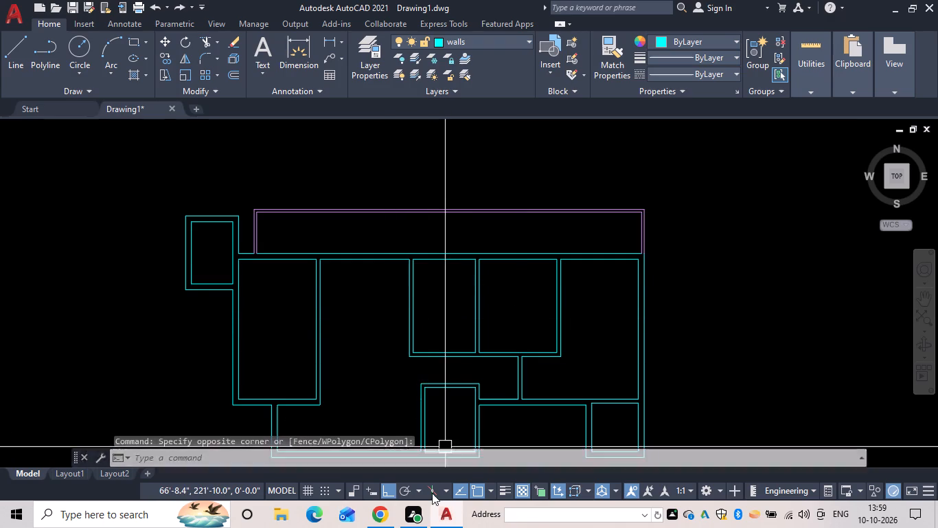
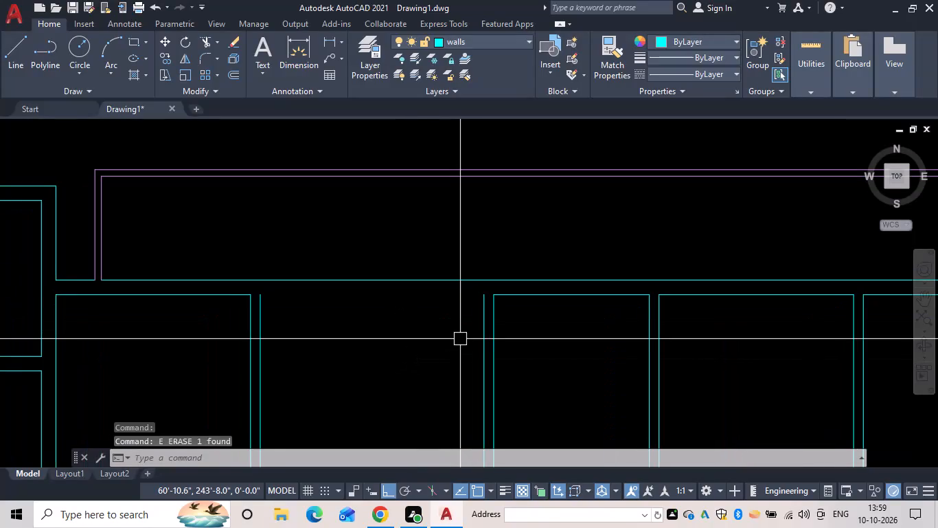
Draw a line closing the missing top inner edge of the second room from the left, below the balcony.
{"action": "key", "text": "ctrl+z"}
{"action": "key", "text": "Escape"}
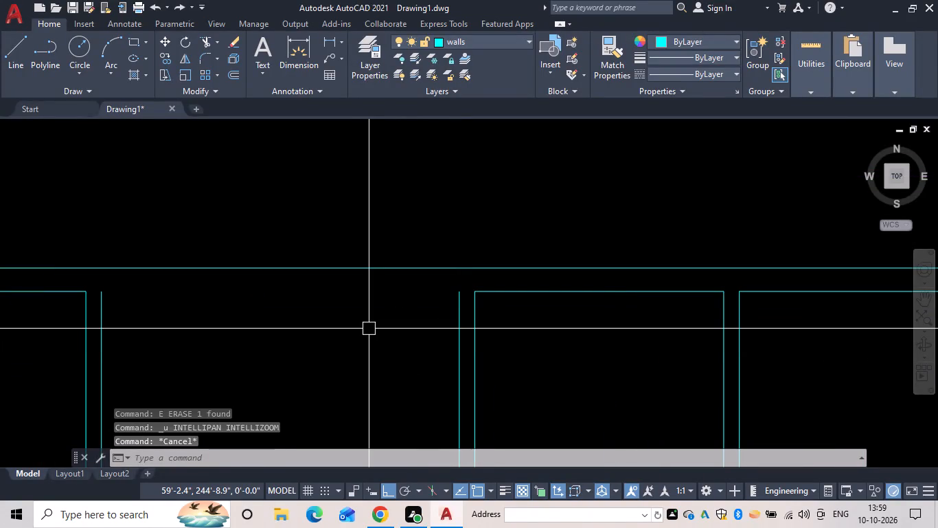
{"action": "type", "text": "l"}
{"action": "key", "text": "space"}
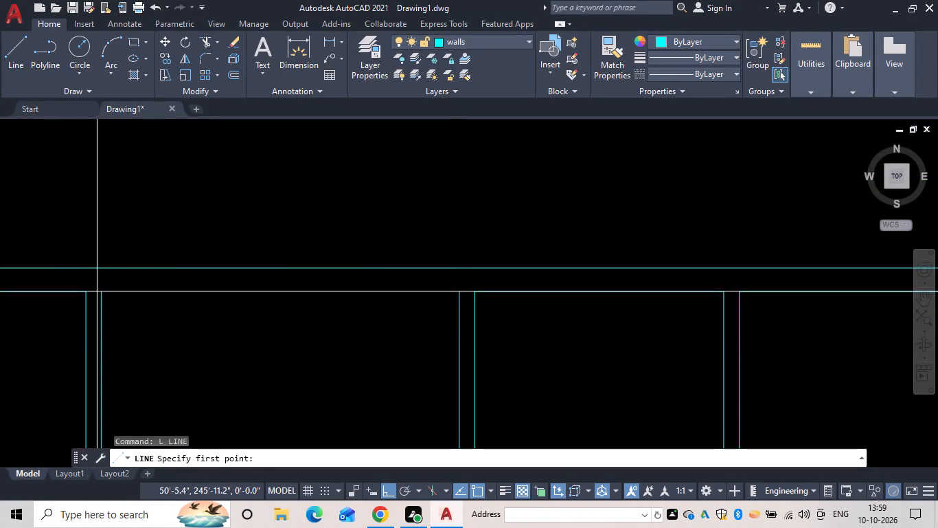
{"action": "left_click_drag", "start_coordinate": [101, 292], "coordinate": [117, 298]}
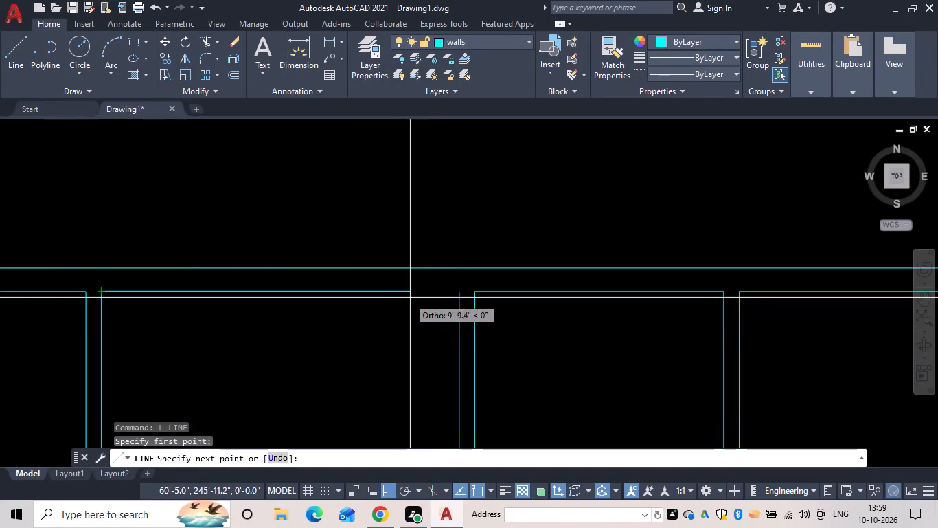
{"action": "left_click", "coordinate": [458, 292]}
{"action": "key", "text": "Escape"}
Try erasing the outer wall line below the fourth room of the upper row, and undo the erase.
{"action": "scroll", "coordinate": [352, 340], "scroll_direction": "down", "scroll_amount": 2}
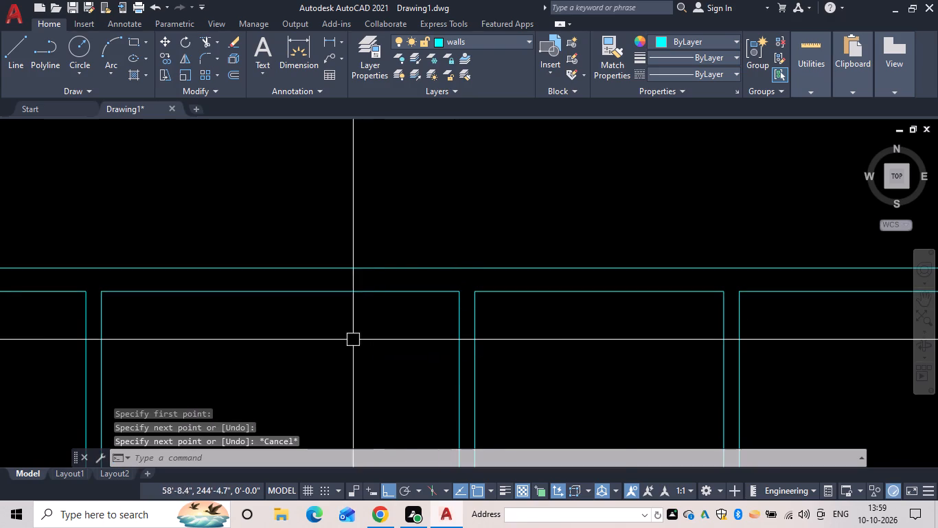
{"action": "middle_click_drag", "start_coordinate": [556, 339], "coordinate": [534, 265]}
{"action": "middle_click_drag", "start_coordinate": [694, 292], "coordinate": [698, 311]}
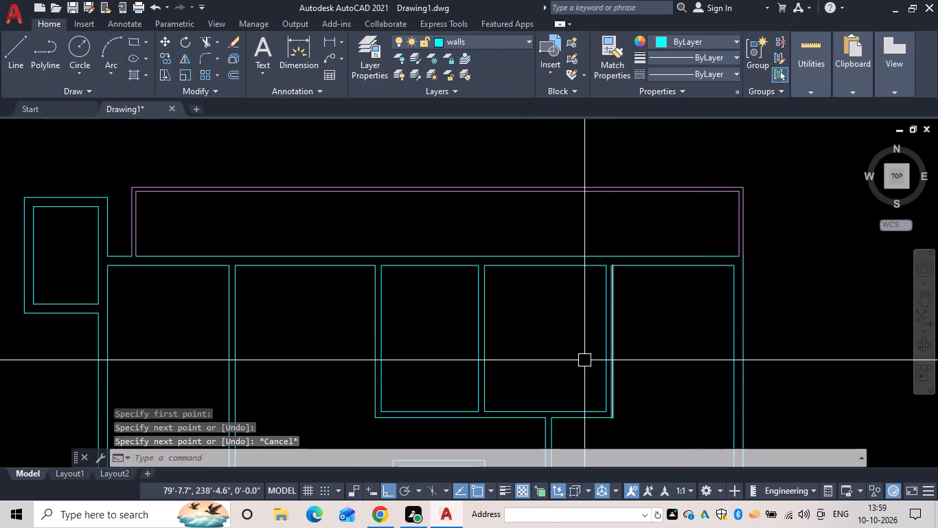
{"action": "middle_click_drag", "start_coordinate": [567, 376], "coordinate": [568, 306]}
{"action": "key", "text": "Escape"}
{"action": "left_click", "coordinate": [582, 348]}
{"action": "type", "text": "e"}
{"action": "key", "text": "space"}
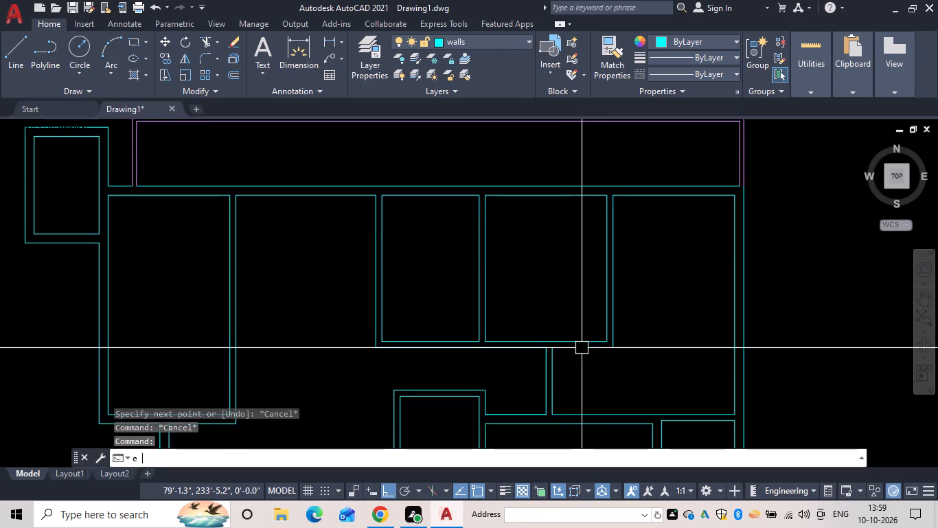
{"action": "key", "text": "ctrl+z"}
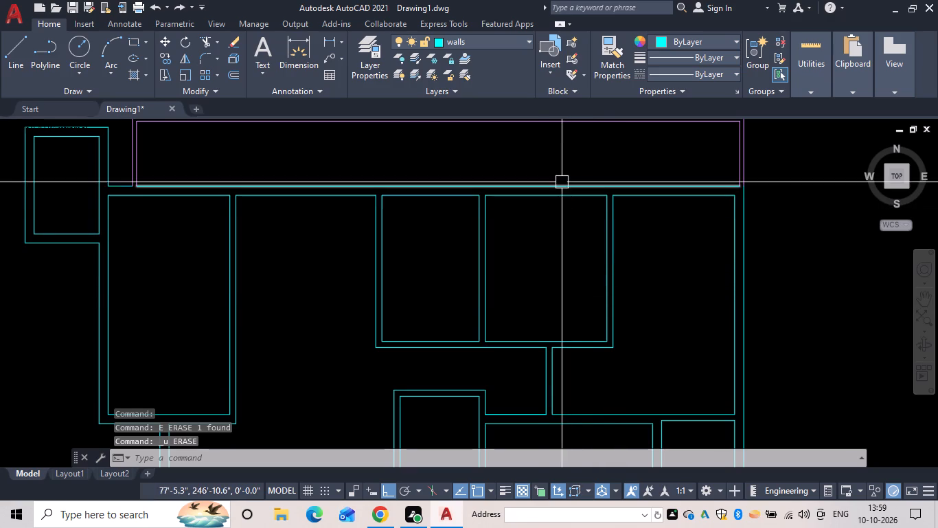
Erase the short outer bottom line of the tall left room, west of the wall that continues downward.
{"action": "scroll", "coordinate": [376, 255], "scroll_direction": "down", "scroll_amount": 1}
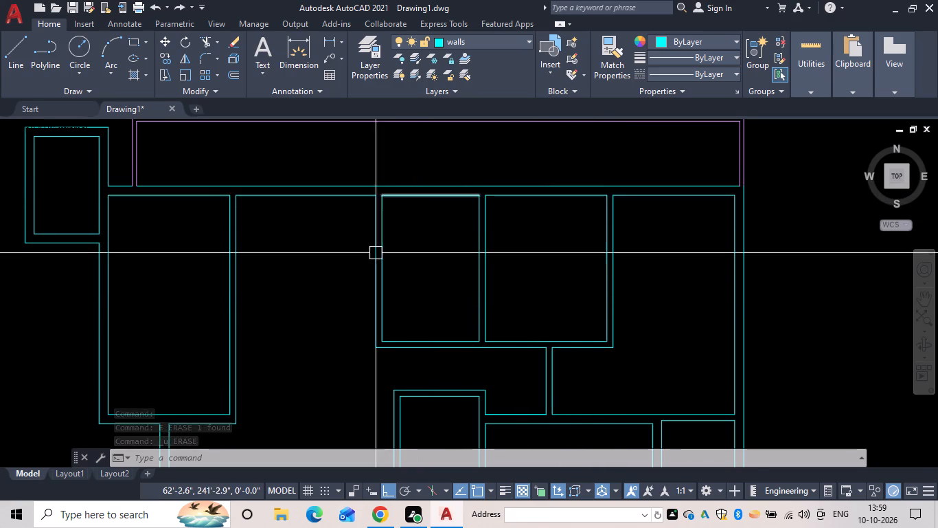
{"action": "middle_click_drag", "start_coordinate": [421, 278], "coordinate": [740, 331]}
{"action": "scroll", "coordinate": [556, 250], "scroll_direction": "up", "scroll_amount": 2}
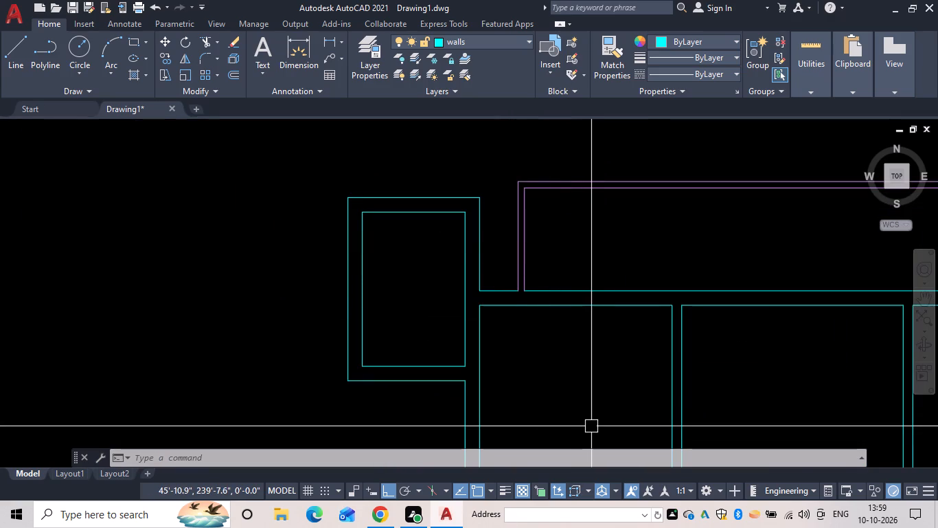
{"action": "middle_click_drag", "start_coordinate": [577, 425], "coordinate": [405, 360]}
{"action": "scroll", "coordinate": [468, 361], "scroll_direction": "down", "scroll_amount": 1}
{"action": "middle_click_drag", "start_coordinate": [499, 360], "coordinate": [513, 267]}
{"action": "scroll", "coordinate": [459, 365], "scroll_direction": "up", "scroll_amount": 1}
{"action": "middle_click_drag", "start_coordinate": [462, 347], "coordinate": [488, 285]}
{"action": "middle_click_drag", "start_coordinate": [497, 389], "coordinate": [512, 314]}
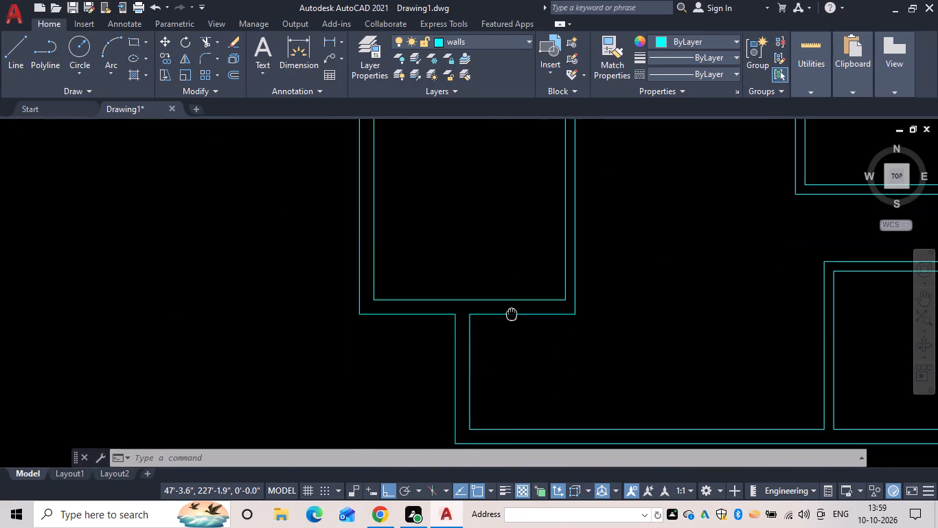
{"action": "middle_click_drag", "start_coordinate": [512, 314], "coordinate": [512, 315]}
{"action": "middle_click_drag", "start_coordinate": [516, 328], "coordinate": [518, 321]}
{"action": "scroll", "coordinate": [518, 320], "scroll_direction": "up", "scroll_amount": 1}
{"action": "left_click_drag", "start_coordinate": [383, 300], "coordinate": [384, 307]}
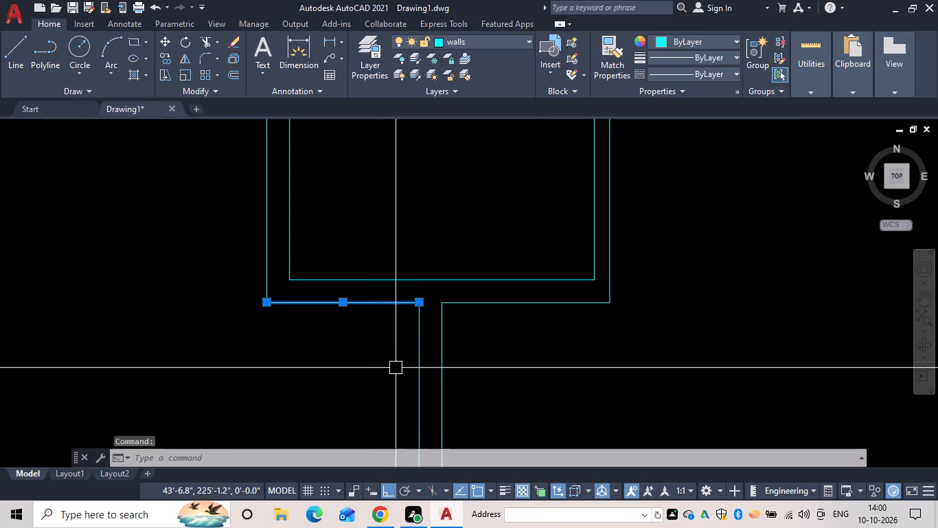
{"action": "type", "text": "e"}
{"action": "key", "text": "space"}
{"action": "key", "text": "z"}
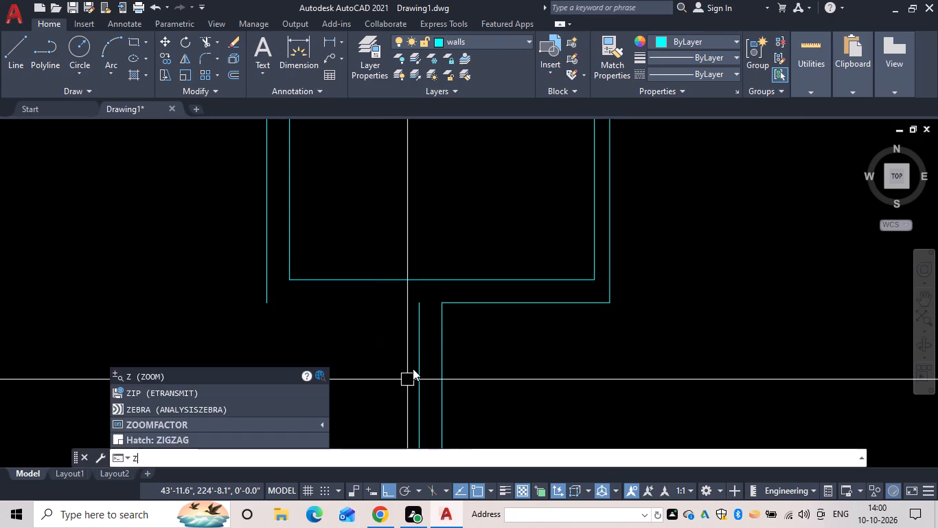
{"action": "key", "text": "Escape"}
Draw a line from the top end of the descending wall's outer line to the tall left room's outer bottom-left corner.
{"action": "key", "text": "l"}
{"action": "key", "text": "space"}
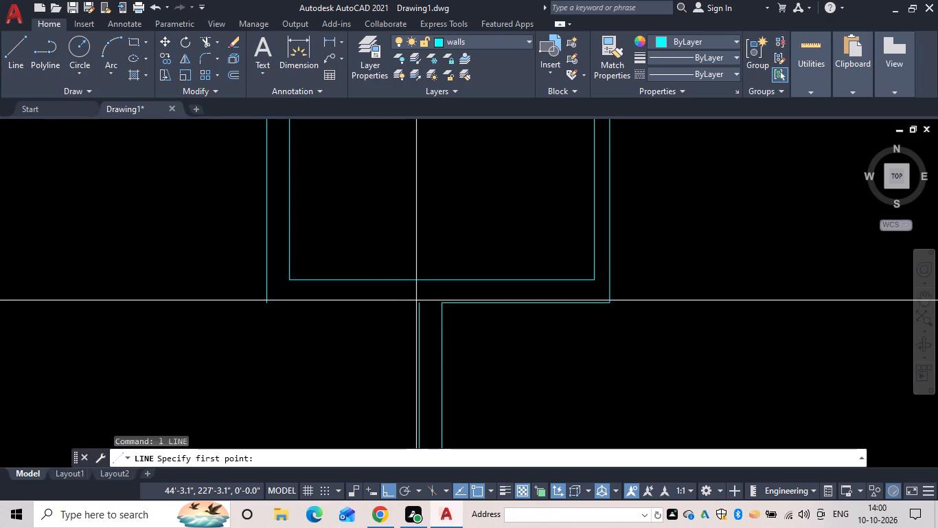
{"action": "left_click", "coordinate": [419, 302]}
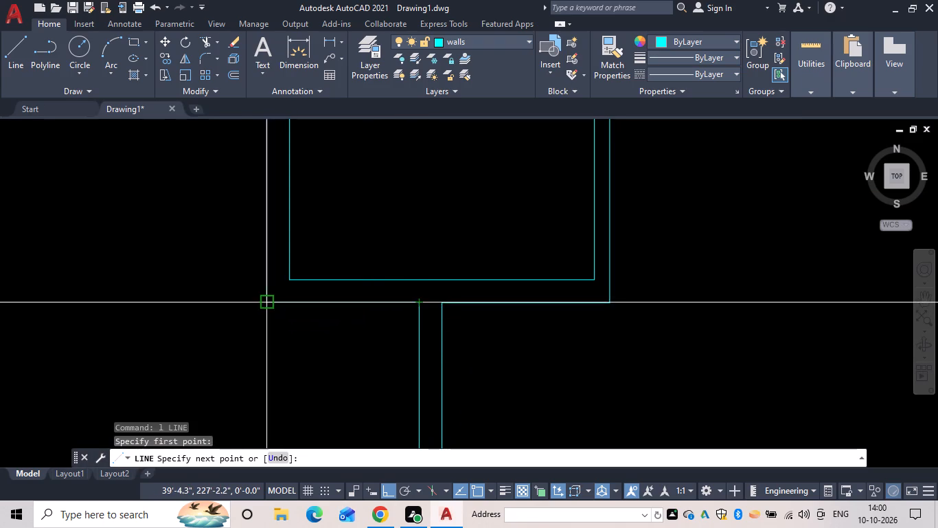
{"action": "left_click_drag", "start_coordinate": [263, 305], "coordinate": [270, 305]}
{"action": "key", "text": "Escape"}
{"action": "key", "text": "Escape"}
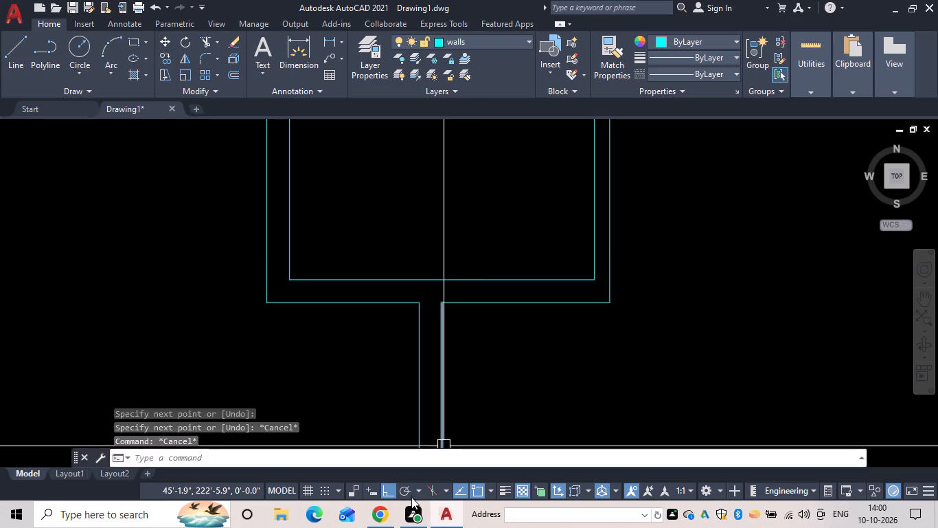
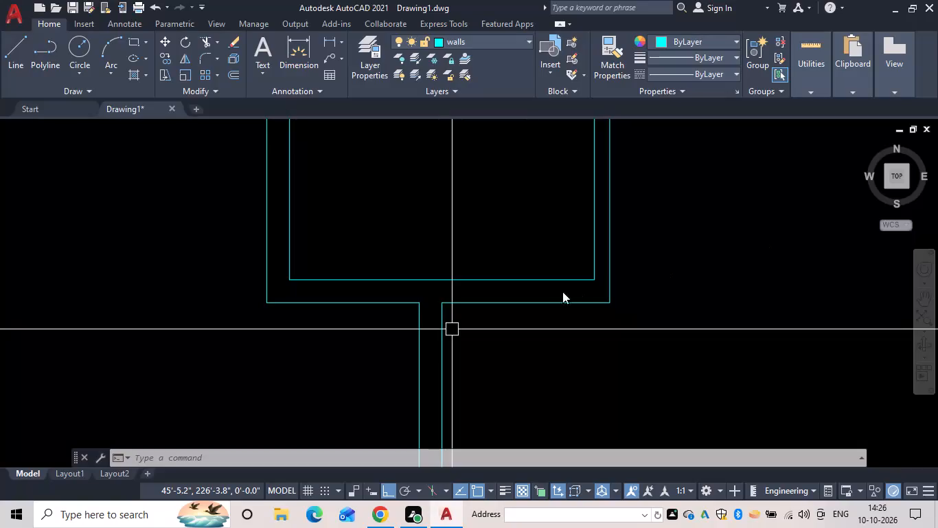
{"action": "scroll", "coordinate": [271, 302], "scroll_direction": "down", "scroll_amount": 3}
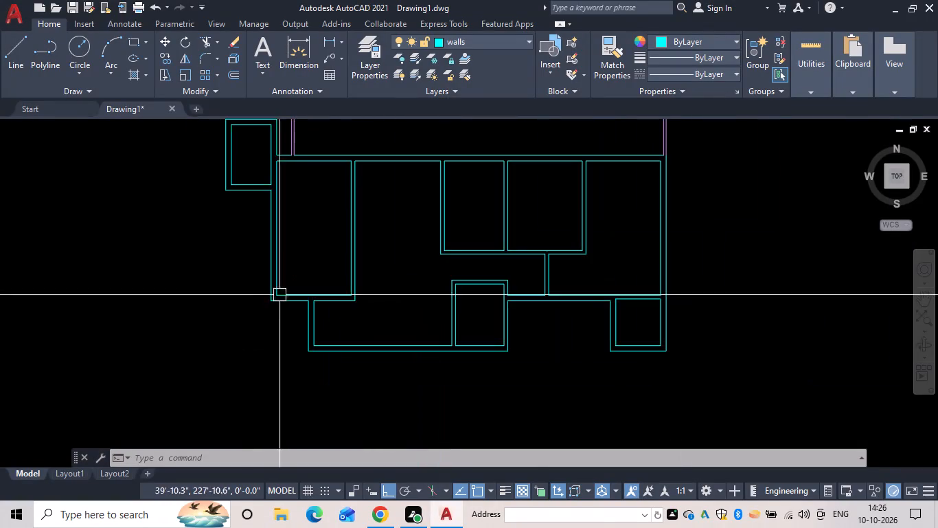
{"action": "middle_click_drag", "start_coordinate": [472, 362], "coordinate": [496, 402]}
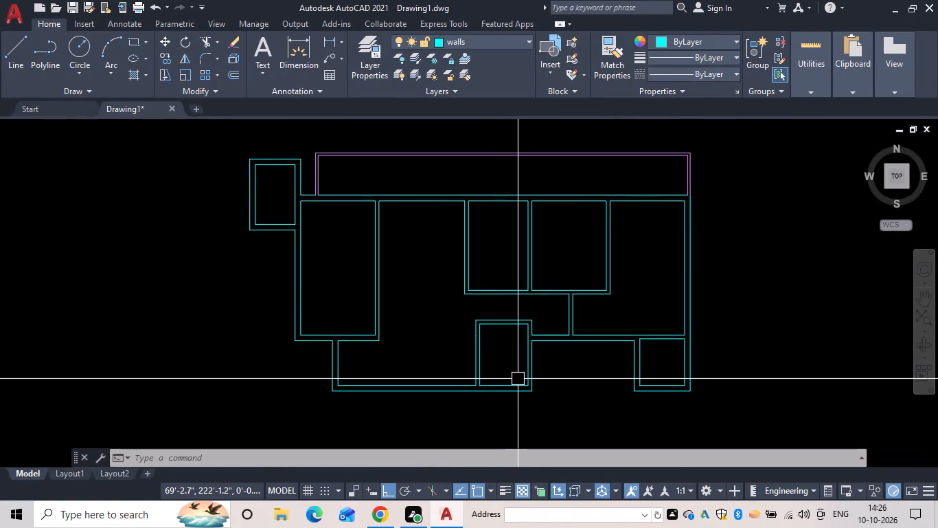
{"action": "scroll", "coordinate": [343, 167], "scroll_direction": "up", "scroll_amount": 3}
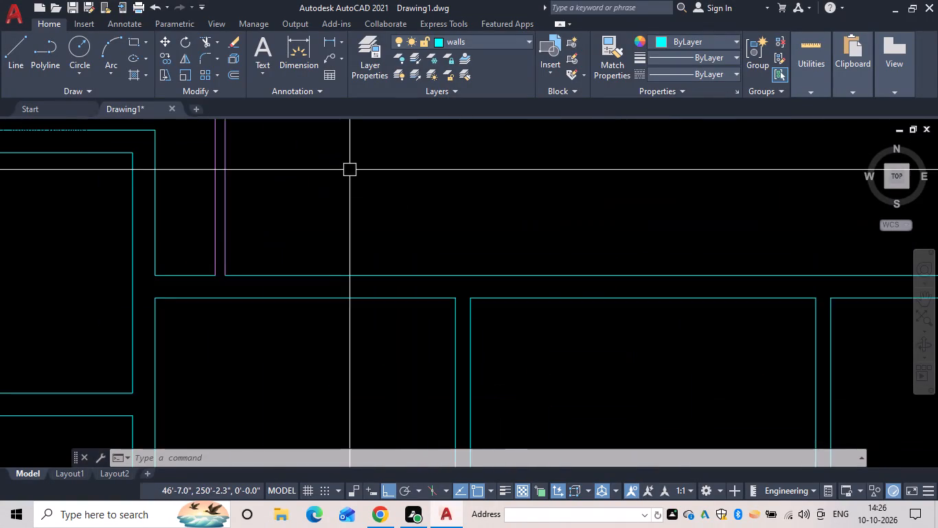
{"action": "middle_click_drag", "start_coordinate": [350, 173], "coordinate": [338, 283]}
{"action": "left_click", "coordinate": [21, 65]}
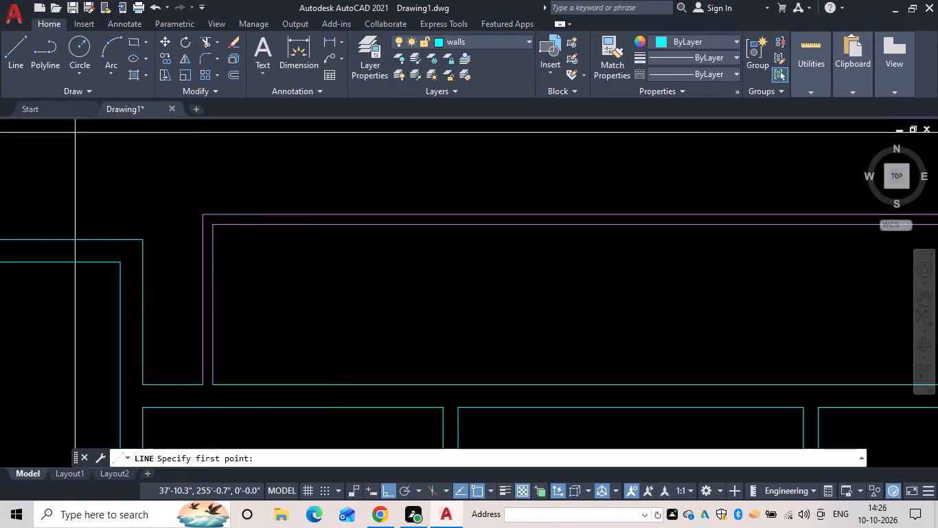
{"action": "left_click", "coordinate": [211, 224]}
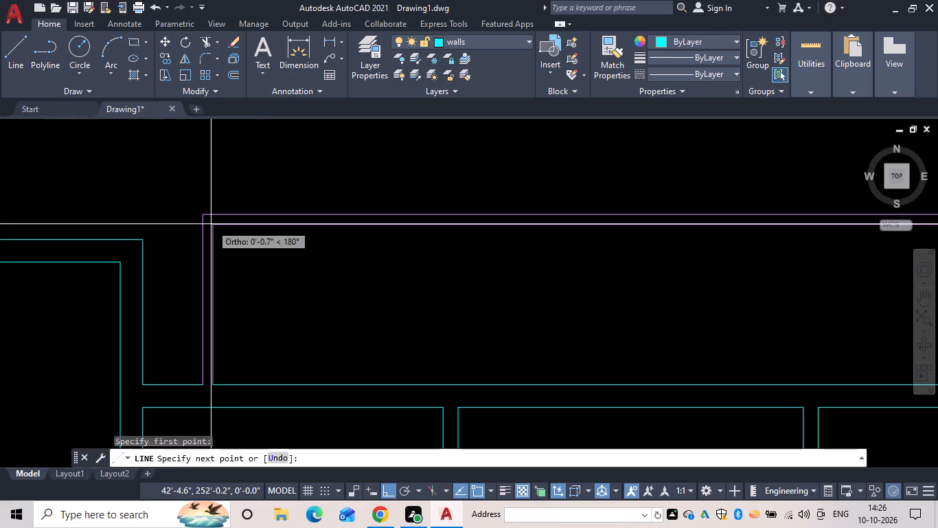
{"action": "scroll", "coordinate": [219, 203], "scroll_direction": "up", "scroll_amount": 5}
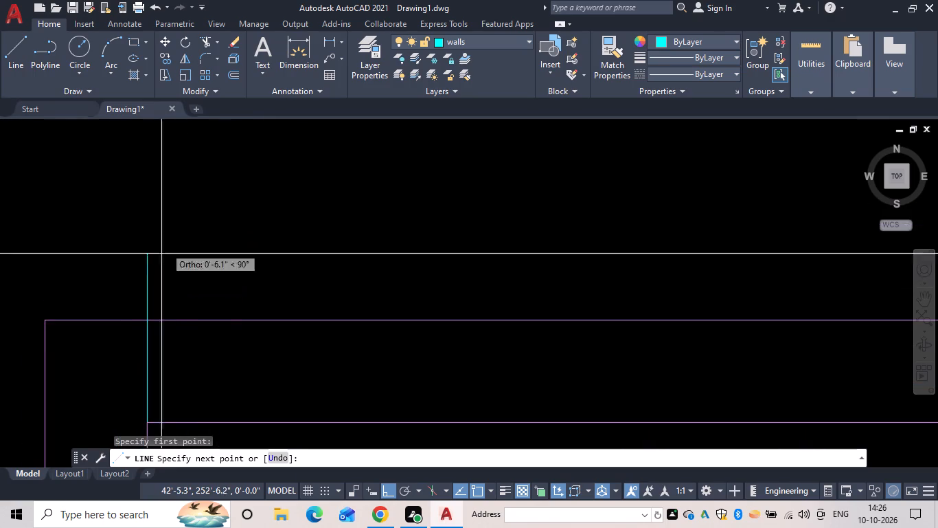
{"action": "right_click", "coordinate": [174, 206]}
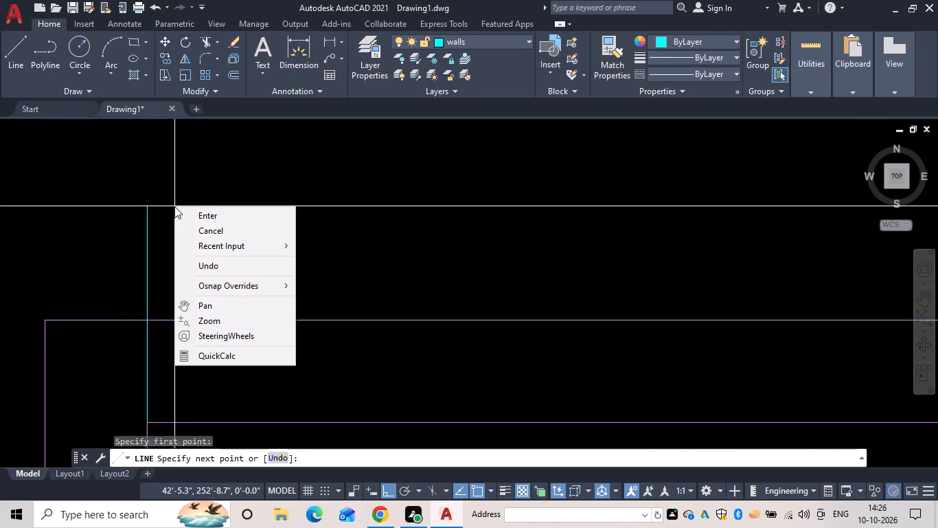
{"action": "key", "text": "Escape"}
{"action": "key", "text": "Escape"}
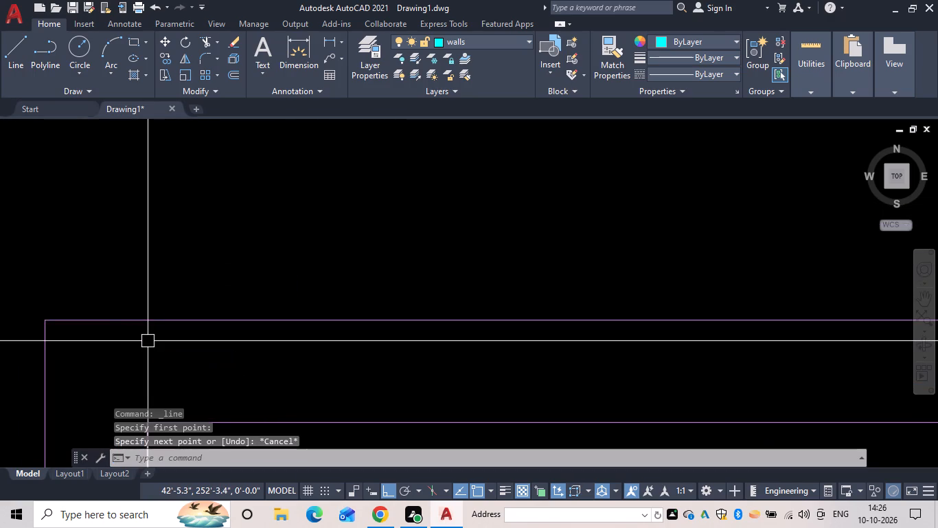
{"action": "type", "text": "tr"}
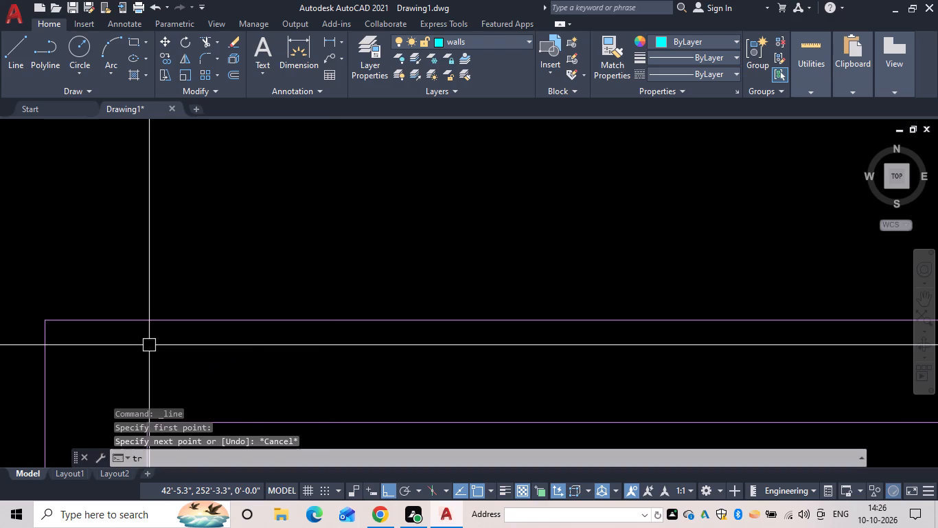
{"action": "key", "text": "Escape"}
Examine the balcony wall's west side, from its top corner down to its junction with the room walls.
{"action": "scroll", "coordinate": [188, 357], "scroll_direction": "down", "scroll_amount": 2}
{"action": "middle_click_drag", "start_coordinate": [185, 358], "coordinate": [261, 302]}
{"action": "scroll", "coordinate": [261, 302], "scroll_direction": "down", "scroll_amount": 1}
{"action": "scroll", "coordinate": [258, 340], "scroll_direction": "up", "scroll_amount": 3}
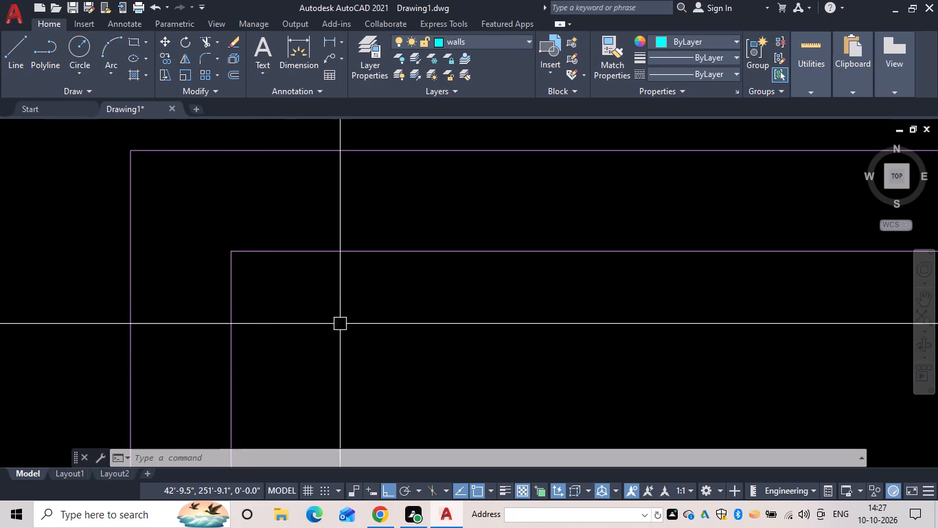
{"action": "scroll", "coordinate": [343, 318], "scroll_direction": "down", "scroll_amount": 5}
{"action": "middle_click_drag", "start_coordinate": [352, 324], "coordinate": [345, 278]}
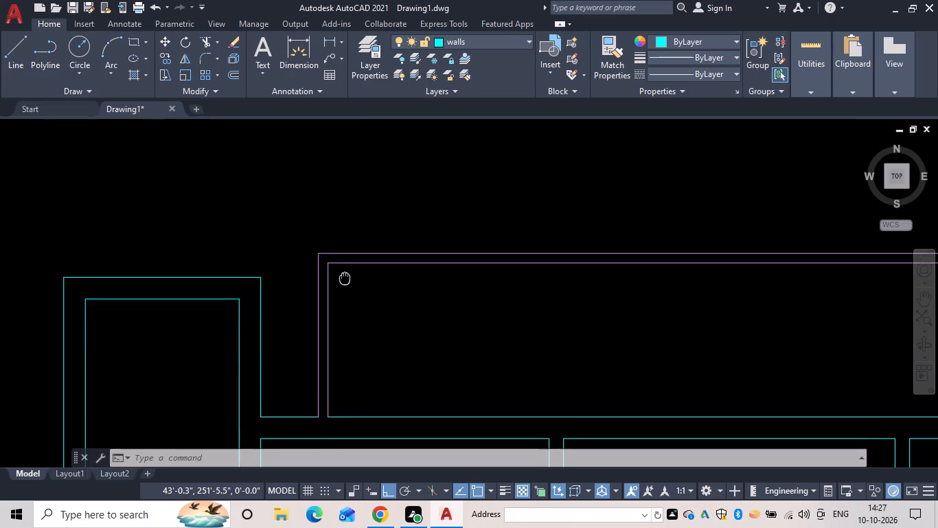
{"action": "middle_click_drag", "start_coordinate": [345, 278], "coordinate": [345, 280]}
{"action": "scroll", "coordinate": [326, 404], "scroll_direction": "up", "scroll_amount": 1}
{"action": "middle_click_drag", "start_coordinate": [313, 413], "coordinate": [334, 355]}
{"action": "scroll", "coordinate": [341, 371], "scroll_direction": "up", "scroll_amount": 2}
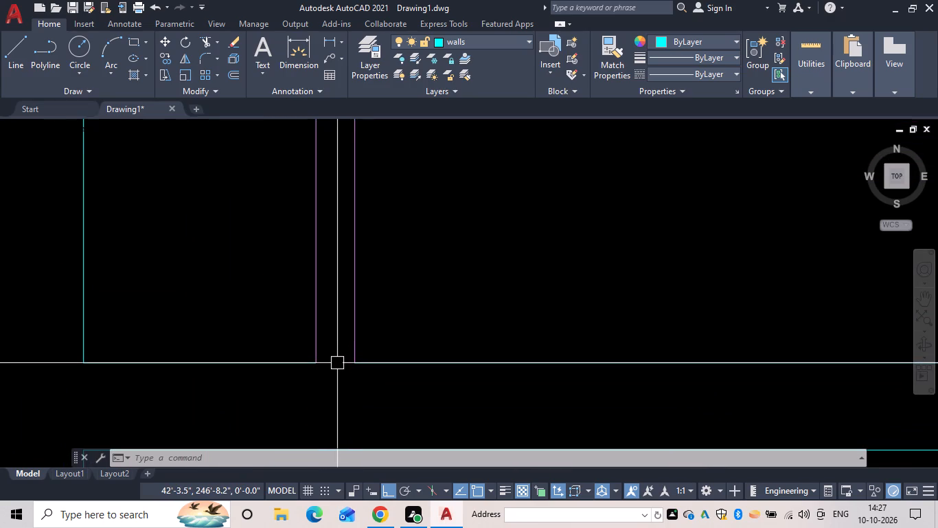
Check for stray lines between the balcony's two west wall lines and around their inner top corner.
{"action": "left_click", "coordinate": [337, 363]}
{"action": "scroll", "coordinate": [332, 221], "scroll_direction": "down", "scroll_amount": 1}
{"action": "middle_click_drag", "start_coordinate": [329, 223], "coordinate": [326, 235]}
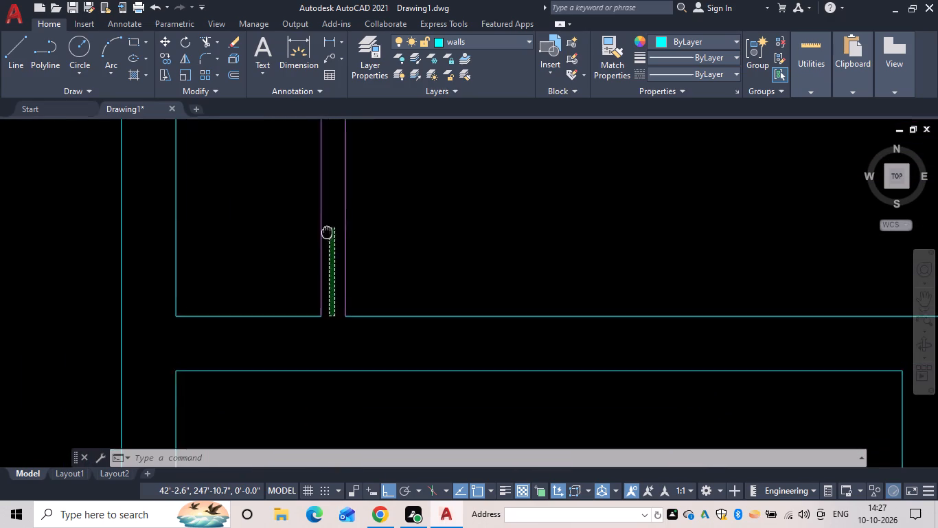
{"action": "middle_click_drag", "start_coordinate": [326, 235], "coordinate": [306, 399]}
{"action": "middle_click_drag", "start_coordinate": [301, 232], "coordinate": [246, 375]}
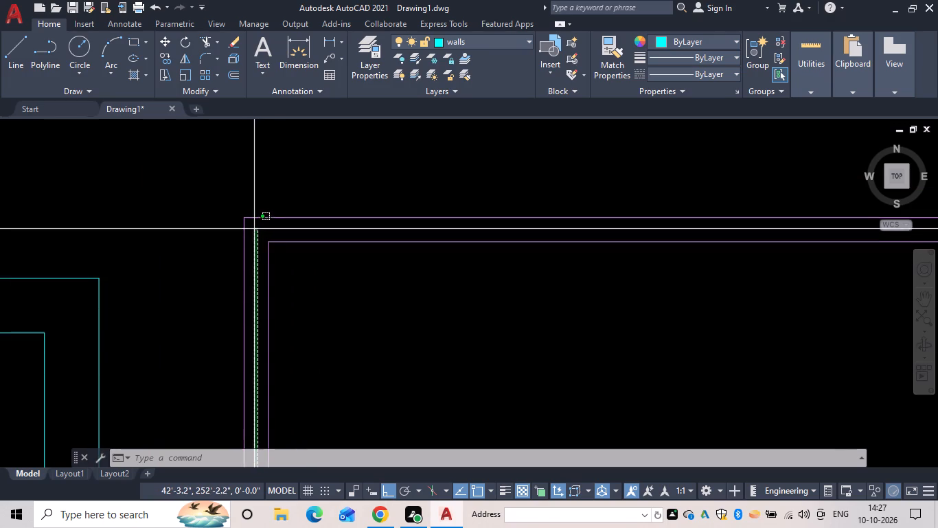
{"action": "scroll", "coordinate": [252, 224], "scroll_direction": "up", "scroll_amount": 3}
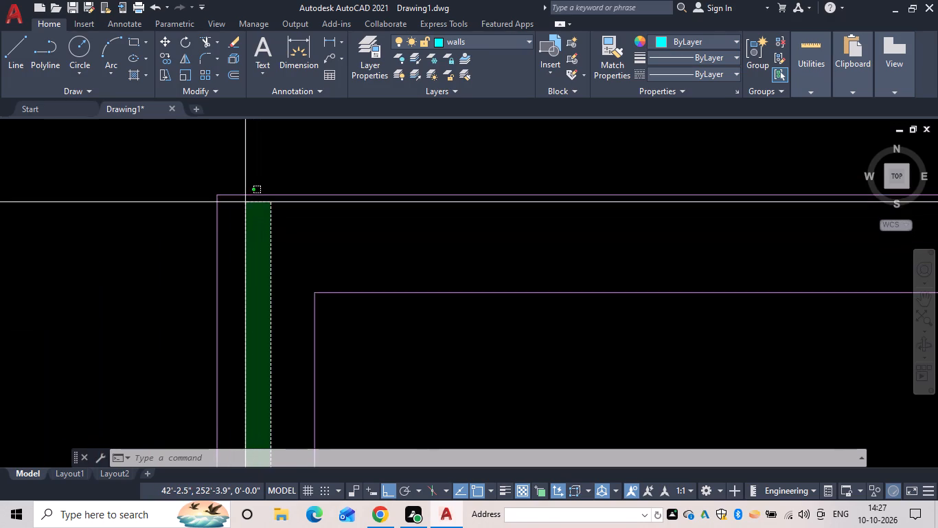
{"action": "scroll", "coordinate": [245, 199], "scroll_direction": "up", "scroll_amount": 2}
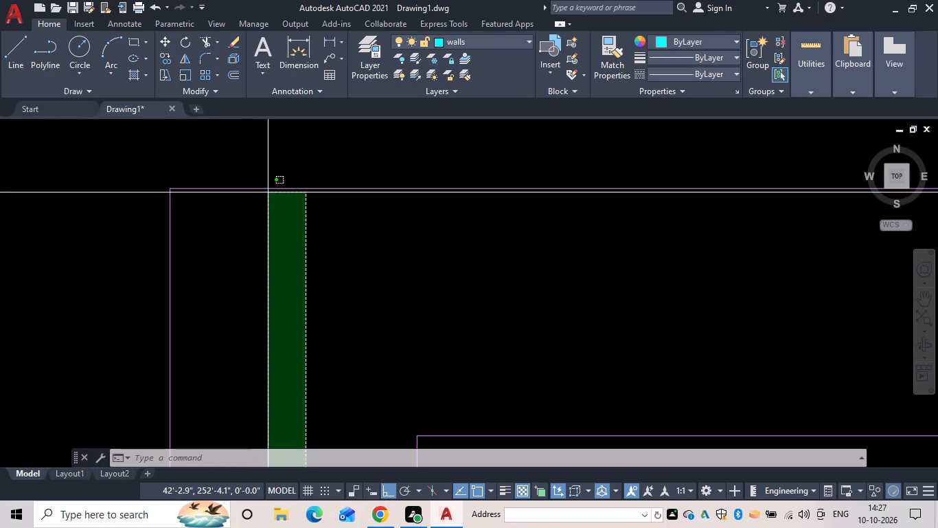
{"action": "left_click", "coordinate": [274, 193]}
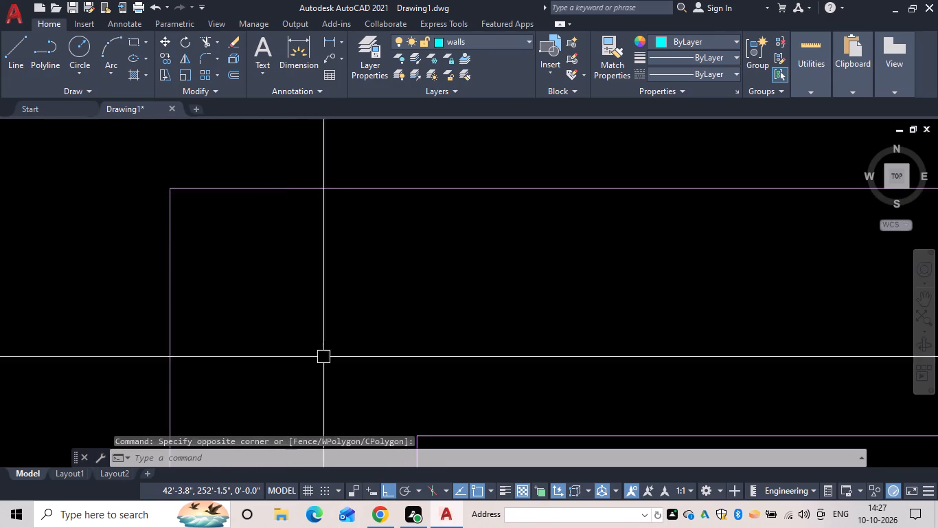
{"action": "middle_click_drag", "start_coordinate": [420, 437], "coordinate": [422, 318]}
{"action": "left_click", "coordinate": [417, 348]}
{"action": "left_click", "coordinate": [425, 263]}
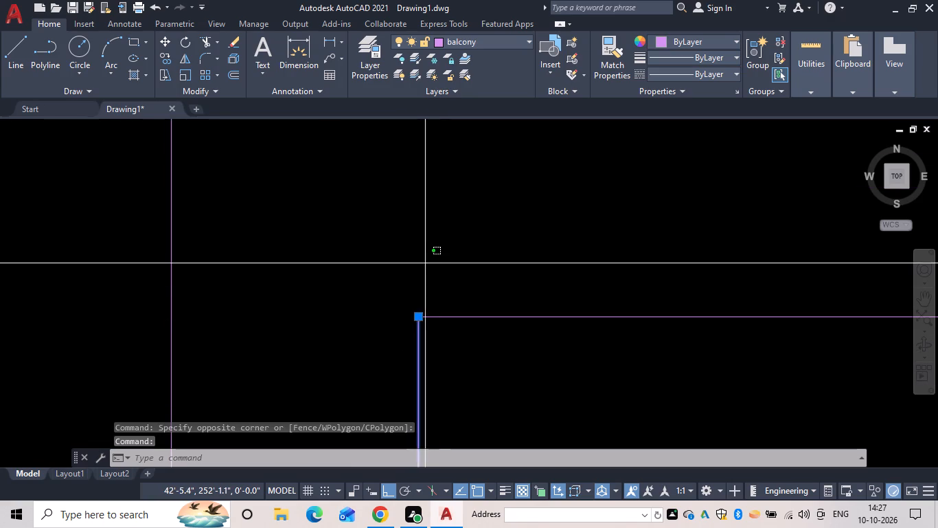
{"action": "left_click", "coordinate": [345, 251]}
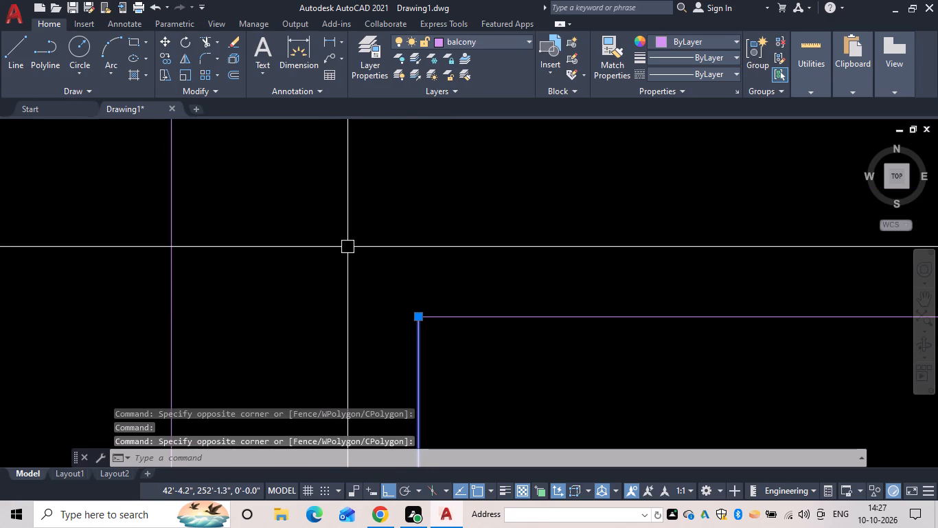
{"action": "key", "text": "Escape"}
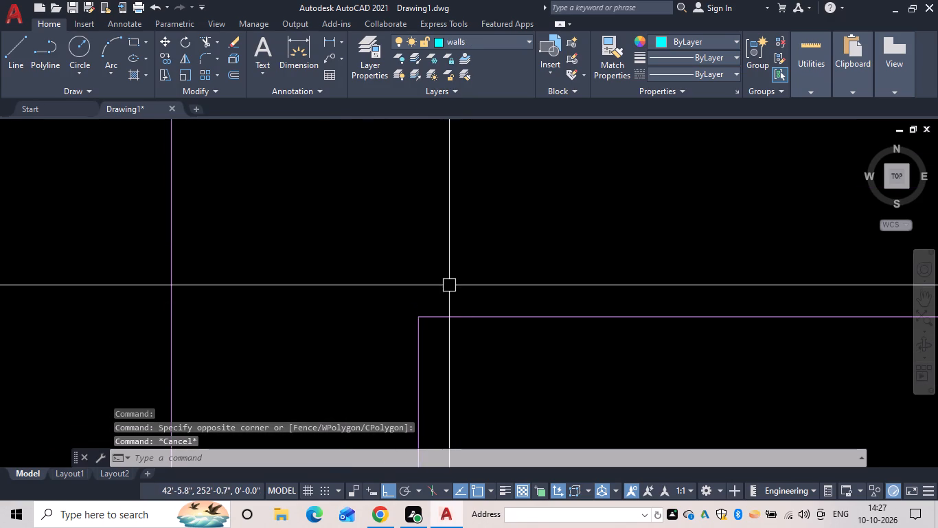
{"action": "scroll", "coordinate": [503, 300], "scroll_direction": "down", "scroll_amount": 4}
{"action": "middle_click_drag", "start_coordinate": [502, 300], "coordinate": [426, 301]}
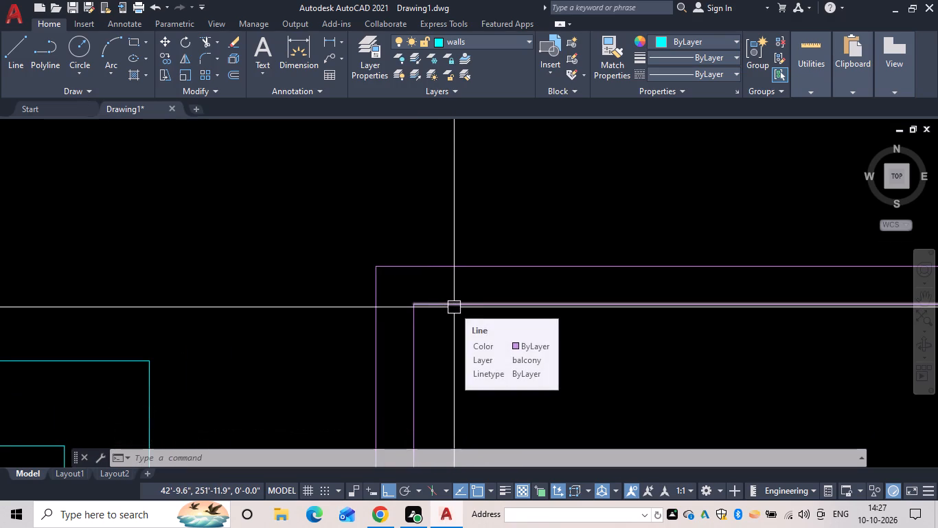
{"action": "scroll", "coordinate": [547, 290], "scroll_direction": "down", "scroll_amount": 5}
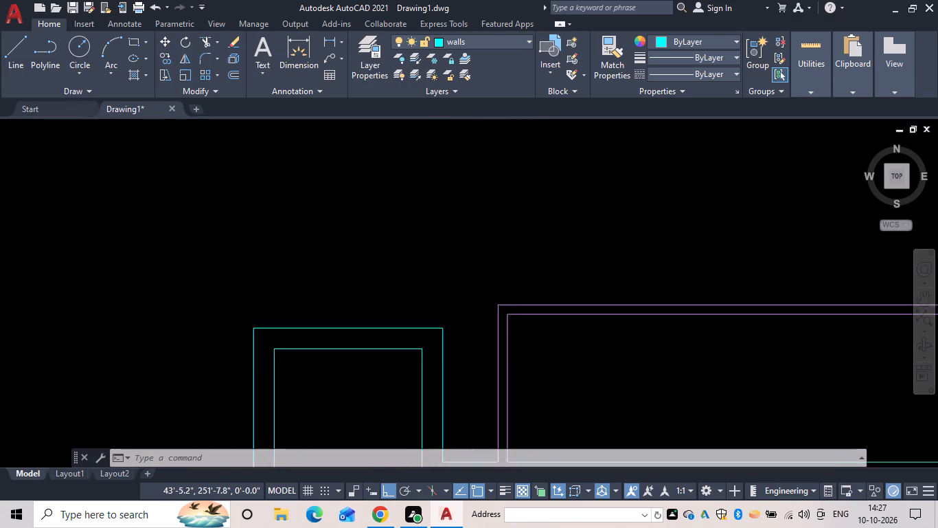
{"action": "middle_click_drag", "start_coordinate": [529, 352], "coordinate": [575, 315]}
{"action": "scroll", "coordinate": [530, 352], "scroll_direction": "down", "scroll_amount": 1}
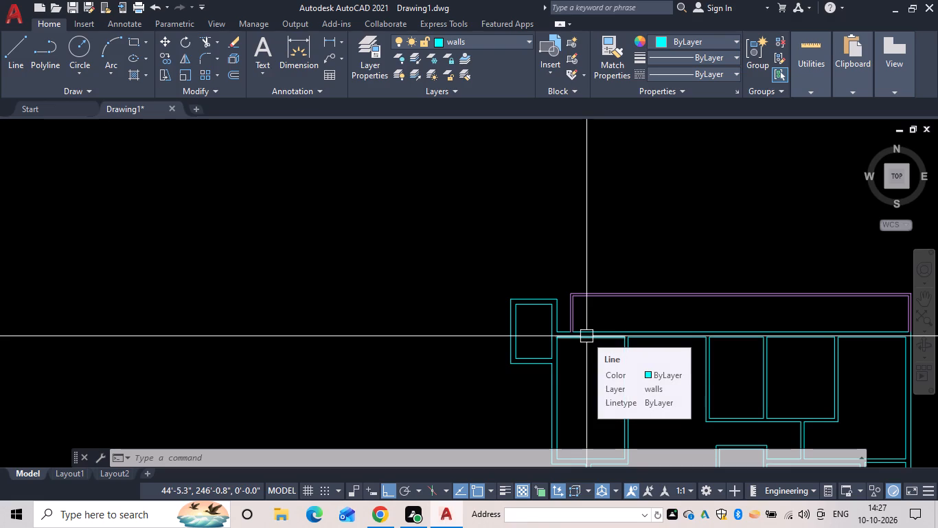
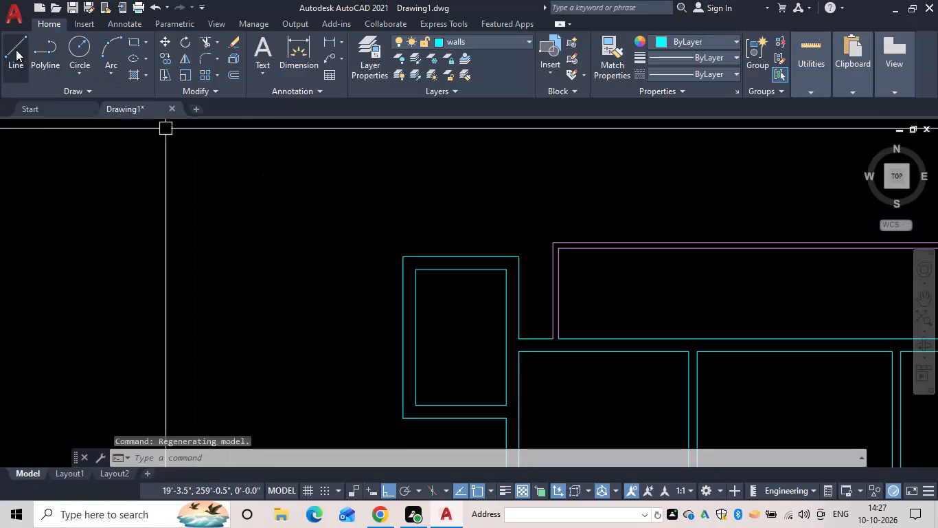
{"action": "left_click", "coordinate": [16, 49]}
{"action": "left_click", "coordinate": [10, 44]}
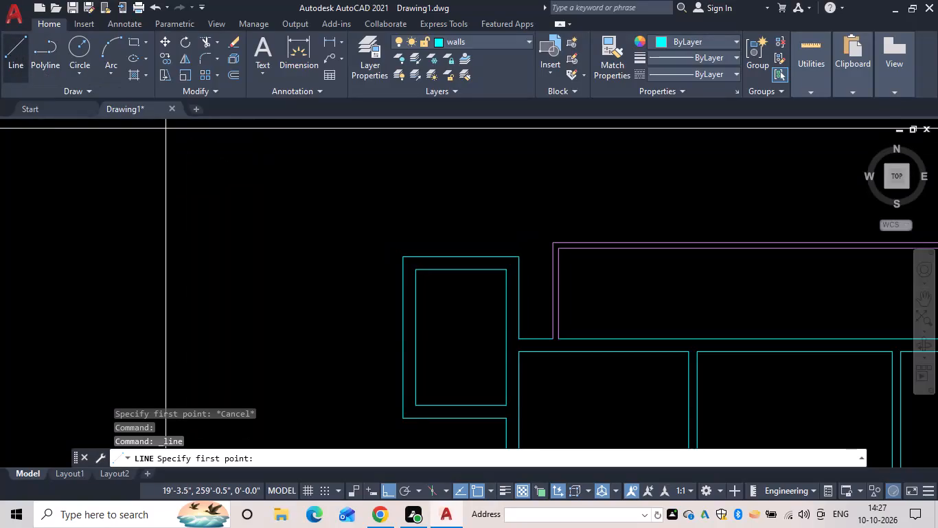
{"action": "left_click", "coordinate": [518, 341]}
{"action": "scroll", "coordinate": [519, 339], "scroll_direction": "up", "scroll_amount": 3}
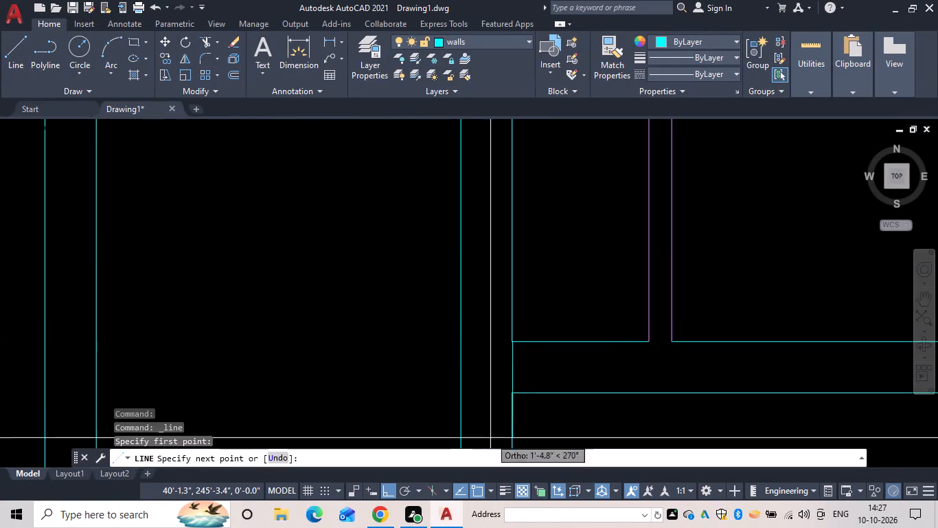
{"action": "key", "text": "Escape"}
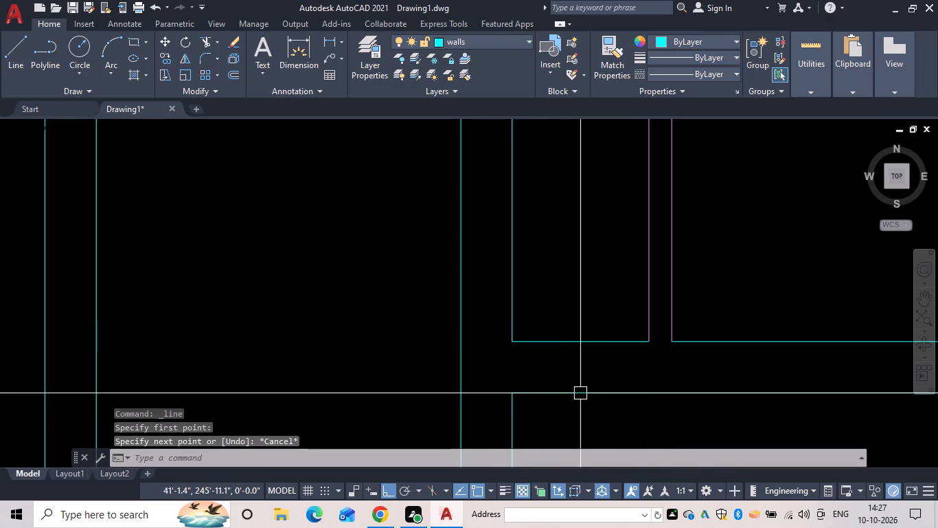
Make the doors layer current.
{"action": "scroll", "coordinate": [569, 404], "scroll_direction": "down", "scroll_amount": 2}
{"action": "scroll", "coordinate": [562, 371], "scroll_direction": "up", "scroll_amount": 1}
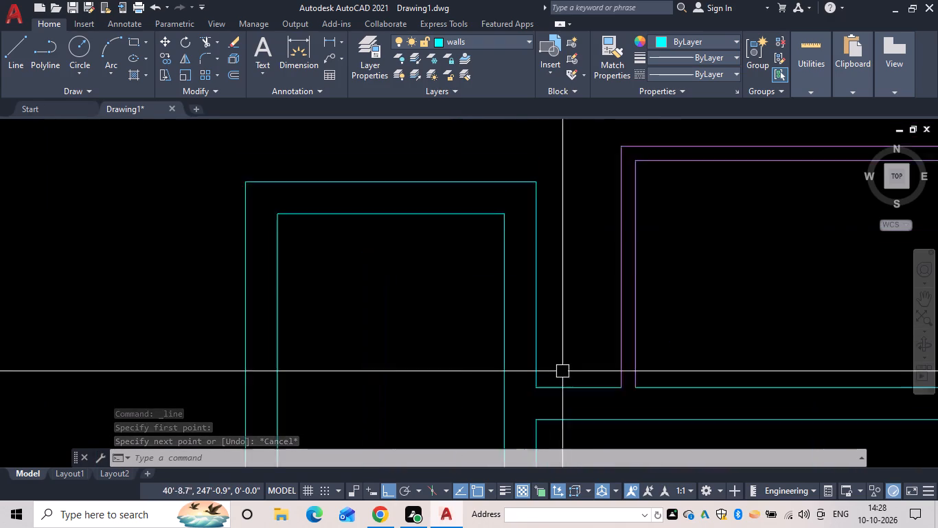
{"action": "scroll", "coordinate": [562, 371], "scroll_direction": "up", "scroll_amount": 1}
{"action": "middle_click_drag", "start_coordinate": [602, 415], "coordinate": [525, 329]}
{"action": "scroll", "coordinate": [532, 333], "scroll_direction": "down", "scroll_amount": 3}
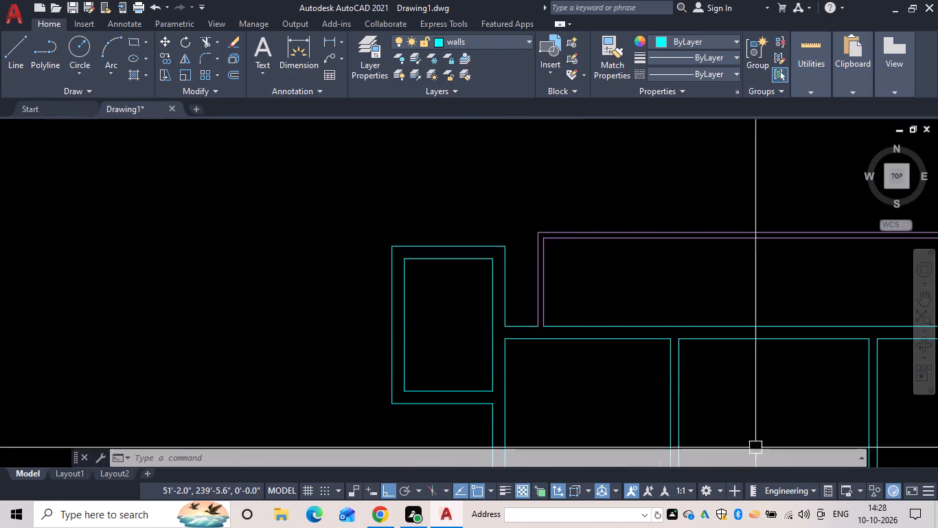
{"action": "middle_click_drag", "start_coordinate": [738, 428], "coordinate": [534, 262]}
{"action": "scroll", "coordinate": [735, 426], "scroll_direction": "down", "scroll_amount": 1}
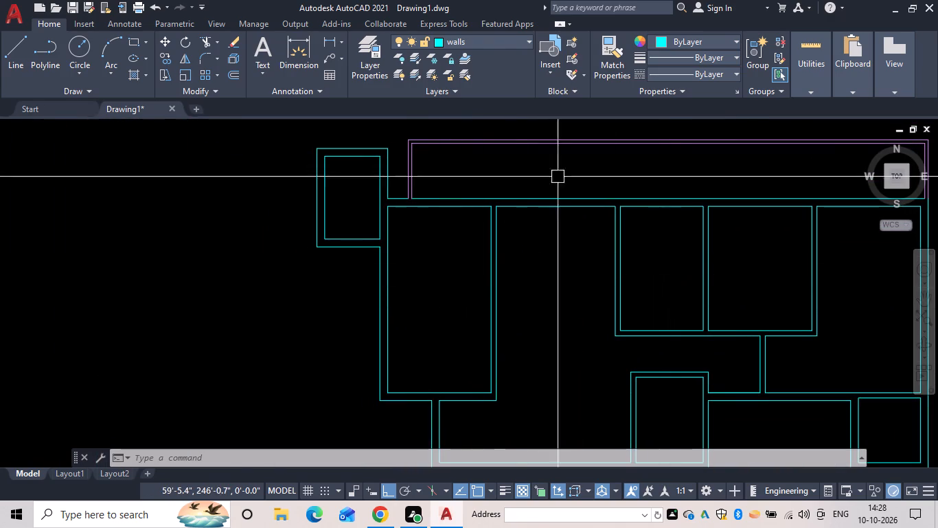
{"action": "left_click", "coordinate": [502, 43]}
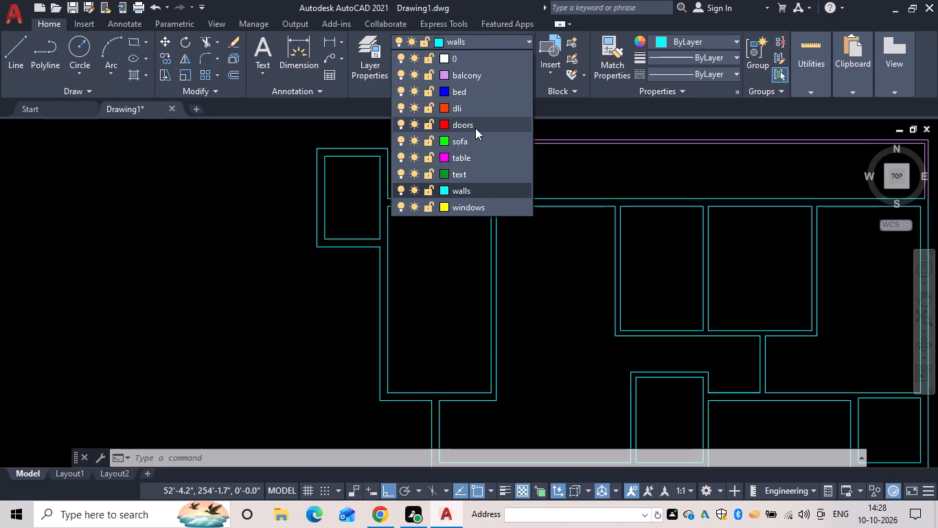
{"action": "left_click", "coordinate": [475, 128]}
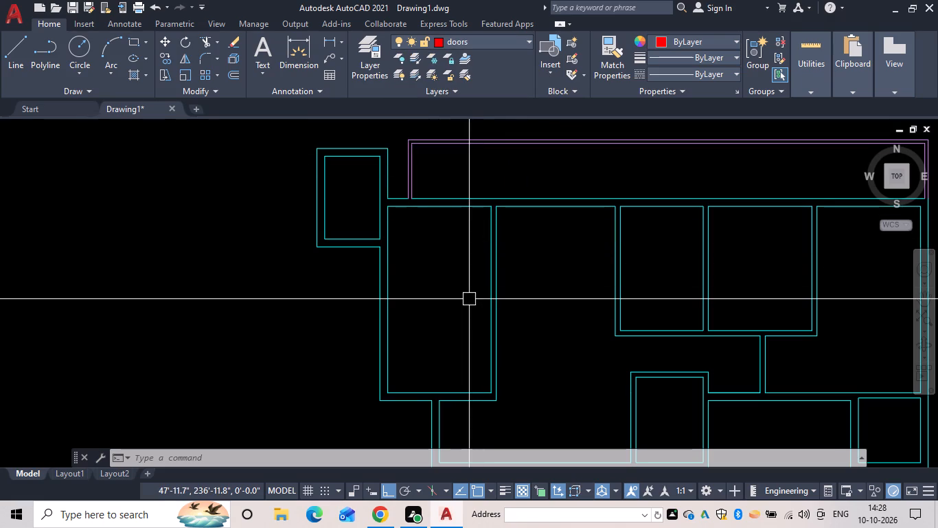
Draw a 9" door jamb line eastward across the wall from the small northwest room's inner southeast corner.
{"action": "key", "text": "Escape"}
{"action": "type", "text": "l"}
{"action": "key", "text": "space"}
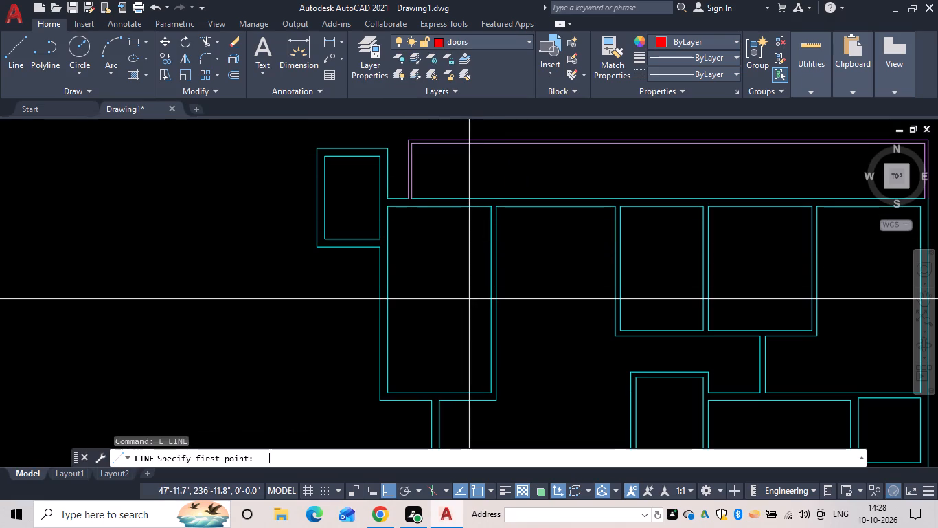
{"action": "scroll", "coordinate": [408, 196], "scroll_direction": "up", "scroll_amount": 2}
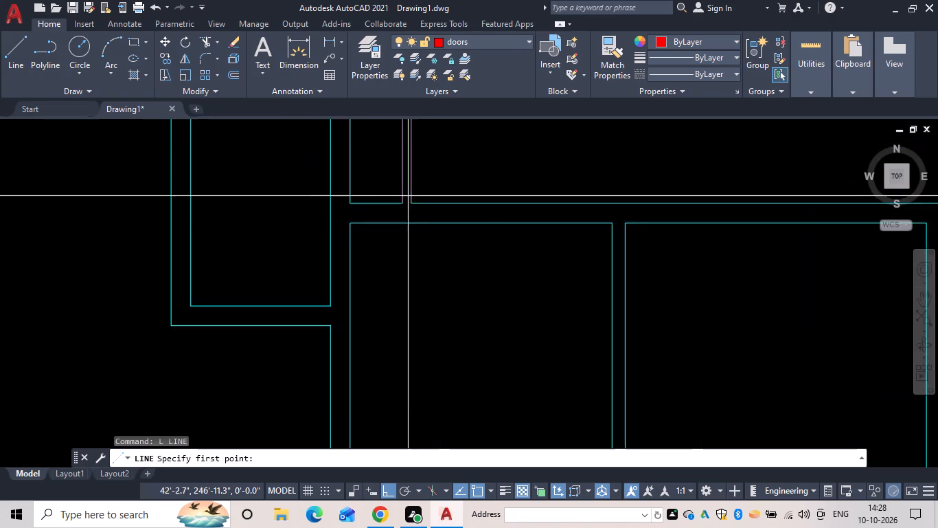
{"action": "scroll", "coordinate": [408, 196], "scroll_direction": "up", "scroll_amount": 1}
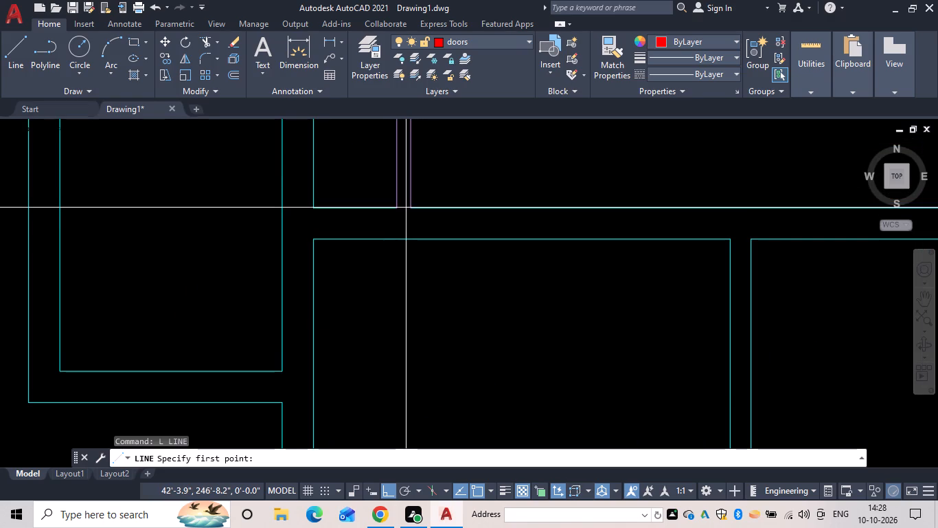
{"action": "scroll", "coordinate": [406, 207], "scroll_direction": "up", "scroll_amount": 3}
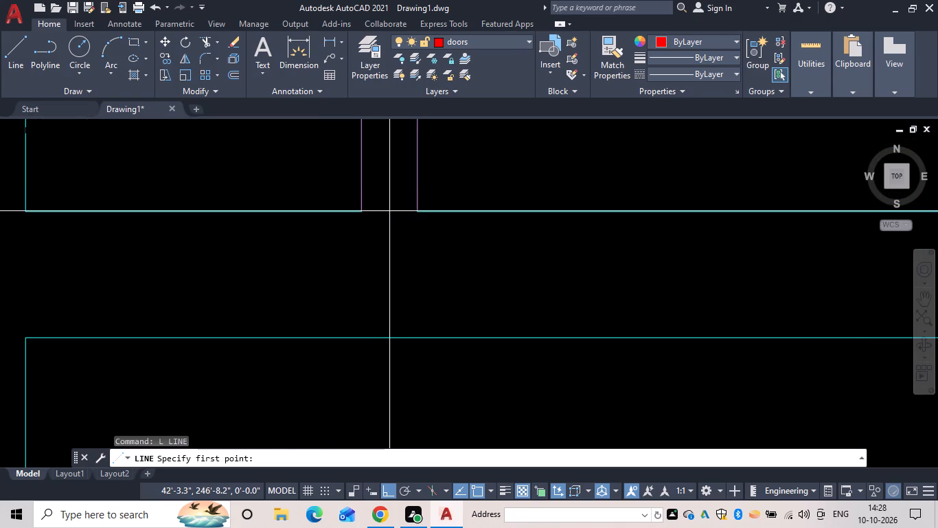
{"action": "scroll", "coordinate": [394, 275], "scroll_direction": "down", "scroll_amount": 2}
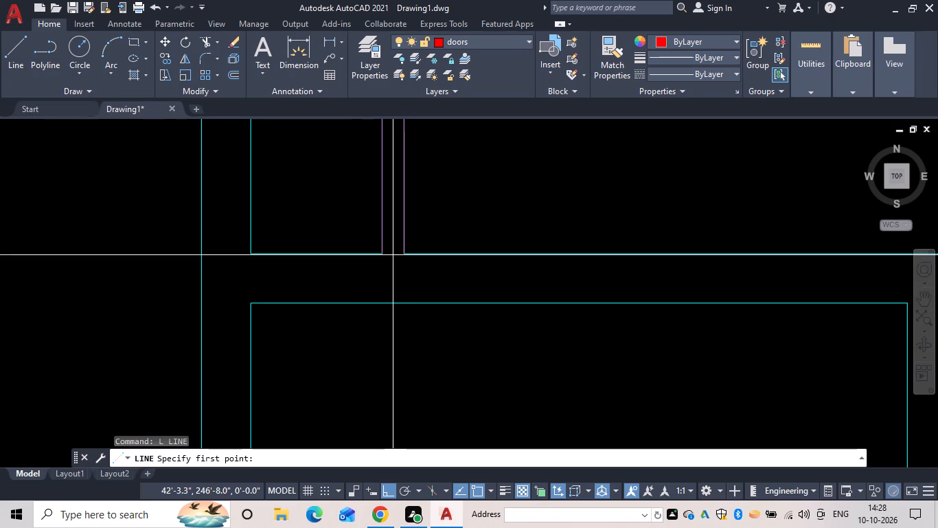
{"action": "left_click", "coordinate": [20, 63]}
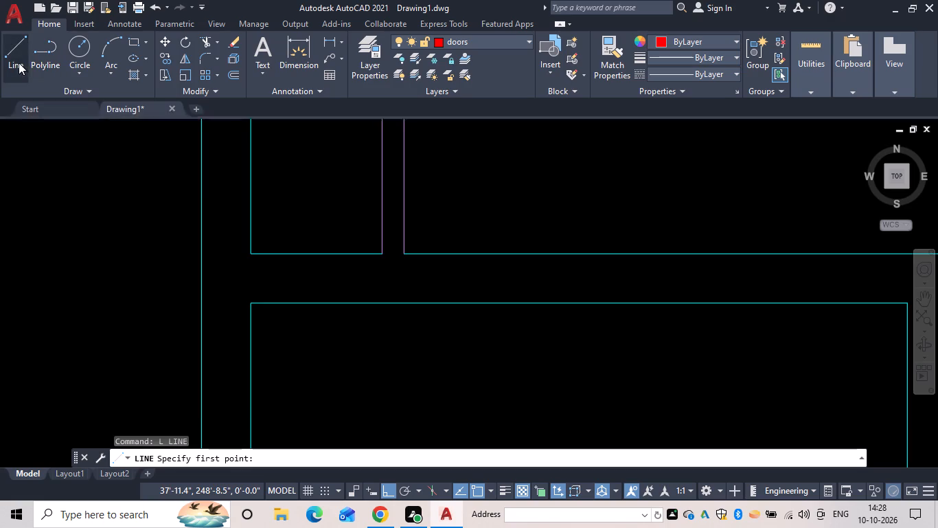
{"action": "left_click_drag", "start_coordinate": [16, 63], "coordinate": [22, 72]}
{"action": "scroll", "coordinate": [293, 304], "scroll_direction": "down", "scroll_amount": 2}
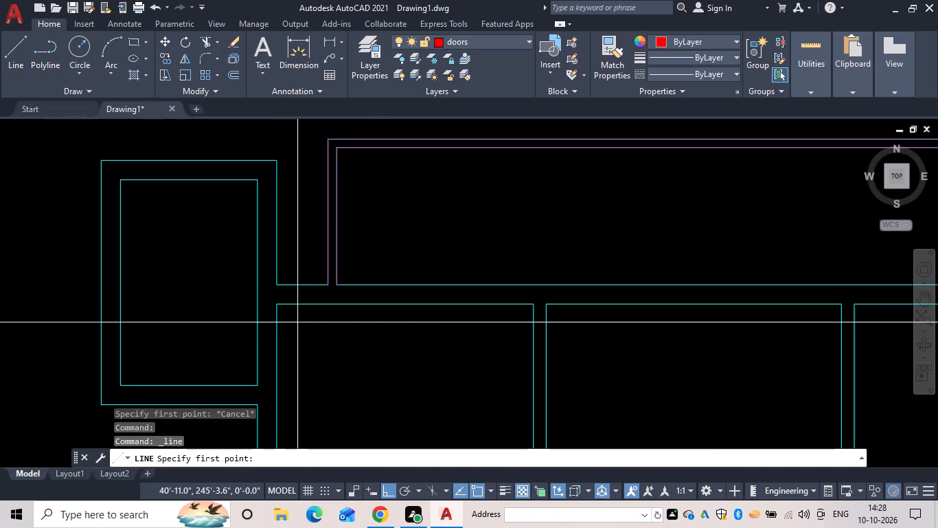
{"action": "scroll", "coordinate": [284, 321], "scroll_direction": "down", "scroll_amount": 1}
{"action": "middle_click_drag", "start_coordinate": [286, 324], "coordinate": [320, 264]}
{"action": "scroll", "coordinate": [301, 316], "scroll_direction": "up", "scroll_amount": 3}
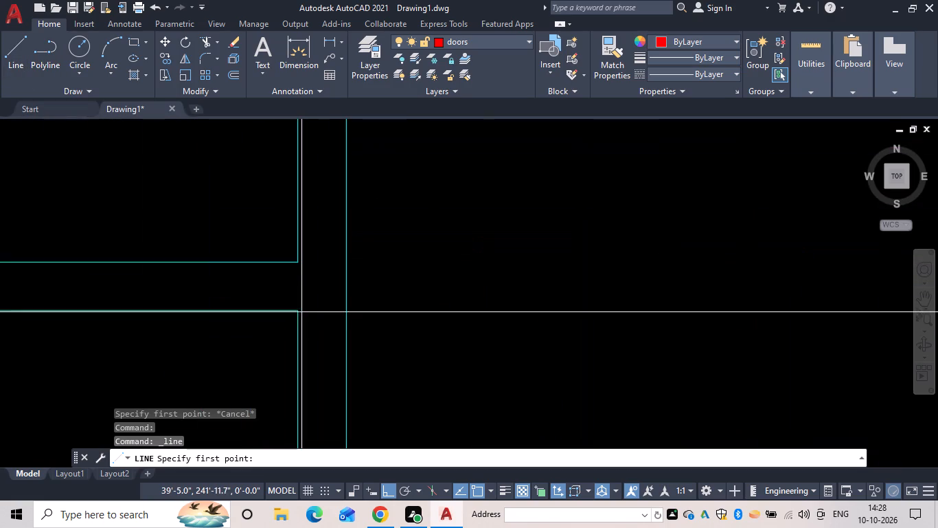
{"action": "left_click", "coordinate": [297, 261]}
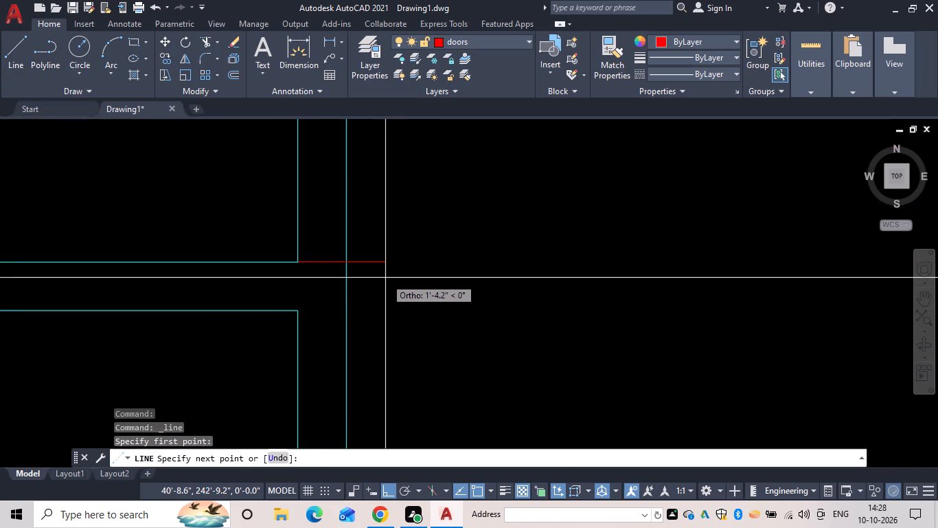
{"action": "type", "text": "9"}
{"action": "key", "text": "space"}
{"action": "key", "text": "Escape"}
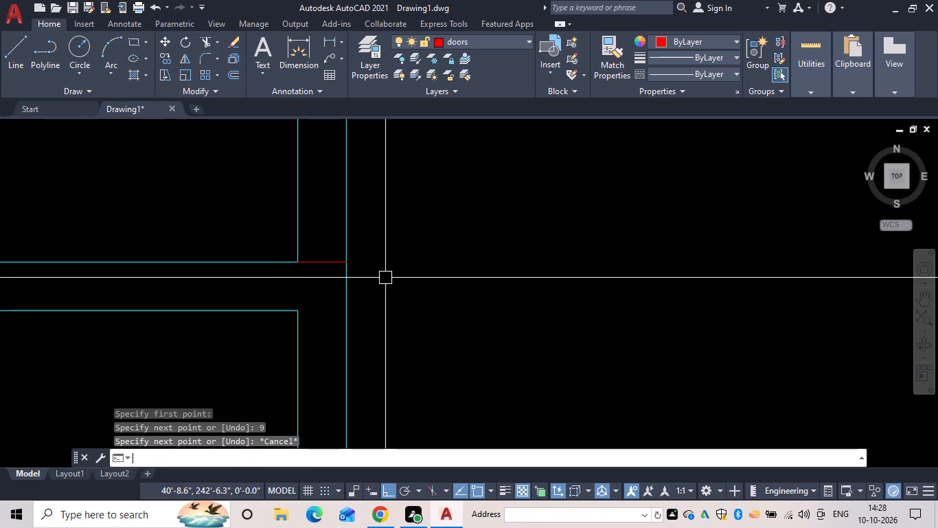
Offset the jamb line 2'6" northward for the other side of the small northwest room's door opening.
{"action": "type", "text": "of"}
{"action": "key", "text": "space"}
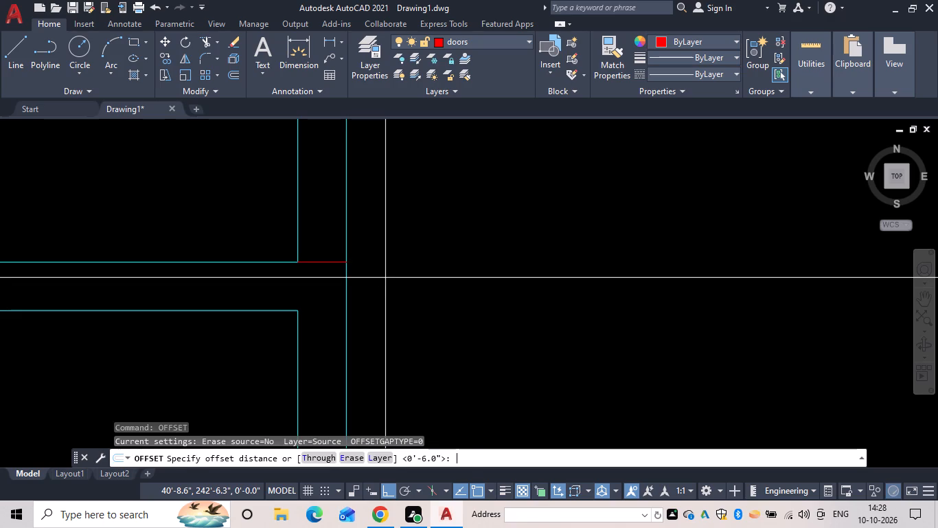
{"action": "type", "text": "2'6\""}
{"action": "key", "text": "space"}
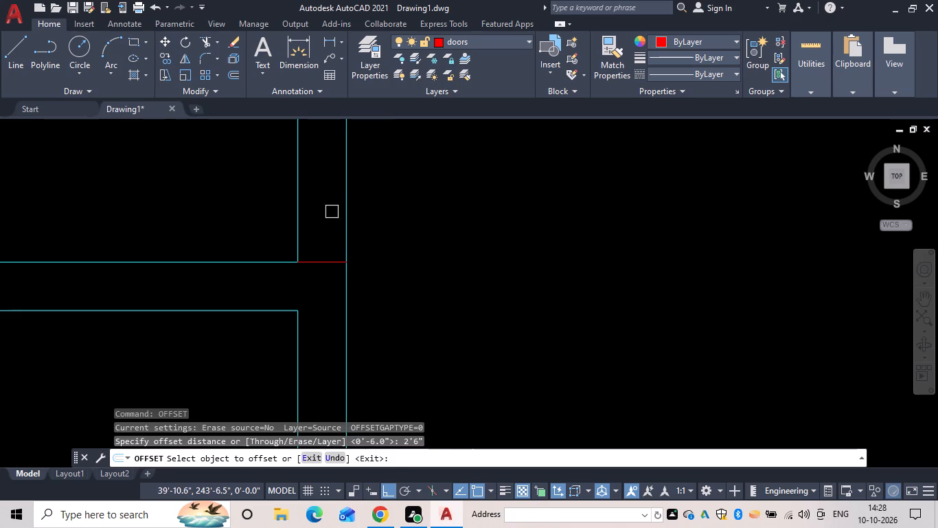
{"action": "left_click", "coordinate": [315, 256]}
{"action": "scroll", "coordinate": [315, 223], "scroll_direction": "down", "scroll_amount": 2}
{"action": "middle_click_drag", "start_coordinate": [315, 223], "coordinate": [342, 344]}
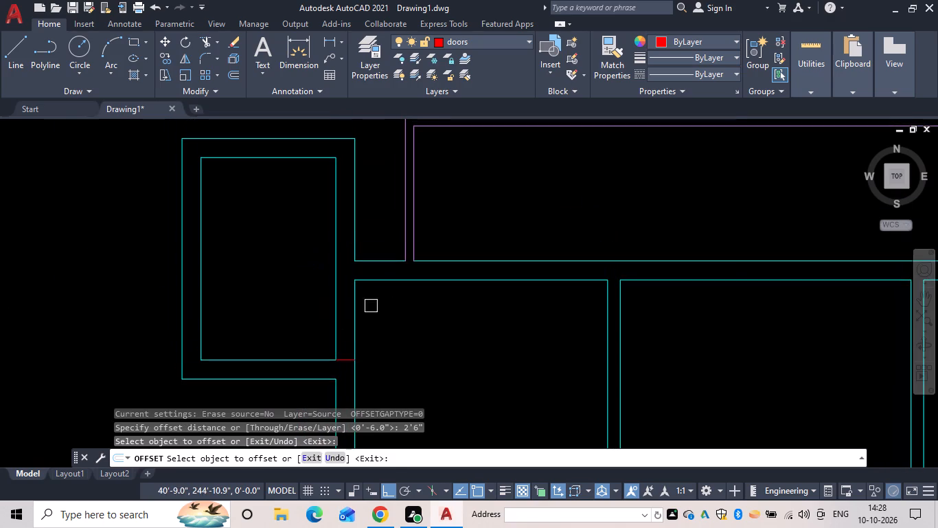
{"action": "left_click", "coordinate": [350, 358]}
{"action": "left_click", "coordinate": [344, 325]}
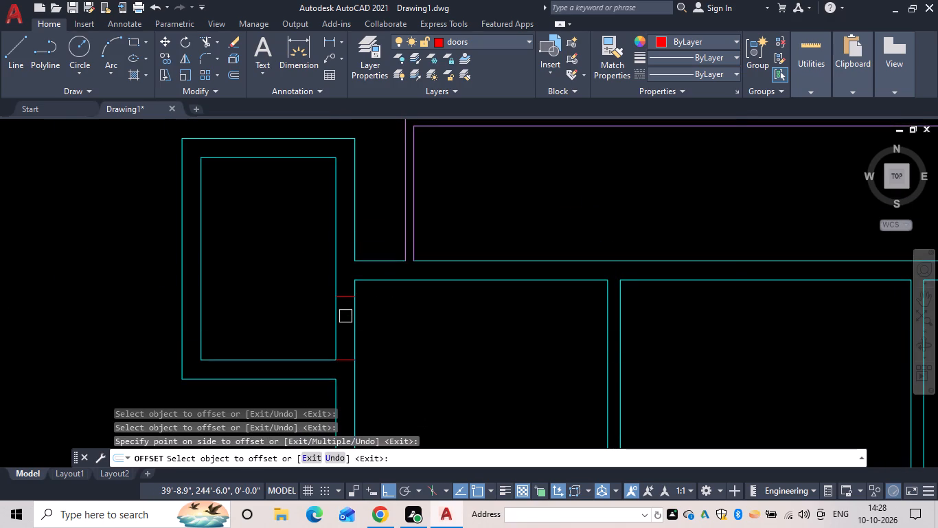
{"action": "key", "text": "Escape"}
Trim both wall lines between the two jamb lines to open the small northwest room's doorway.
{"action": "type", "text": "tr"}
{"action": "key", "text": "space"}
{"action": "left_click_drag", "start_coordinate": [387, 305], "coordinate": [296, 324]}
{"action": "key", "text": "Escape"}
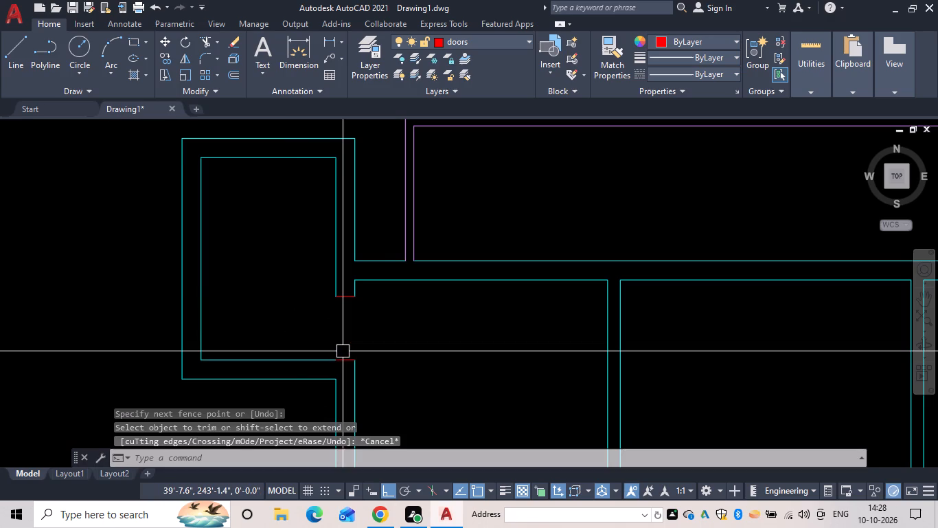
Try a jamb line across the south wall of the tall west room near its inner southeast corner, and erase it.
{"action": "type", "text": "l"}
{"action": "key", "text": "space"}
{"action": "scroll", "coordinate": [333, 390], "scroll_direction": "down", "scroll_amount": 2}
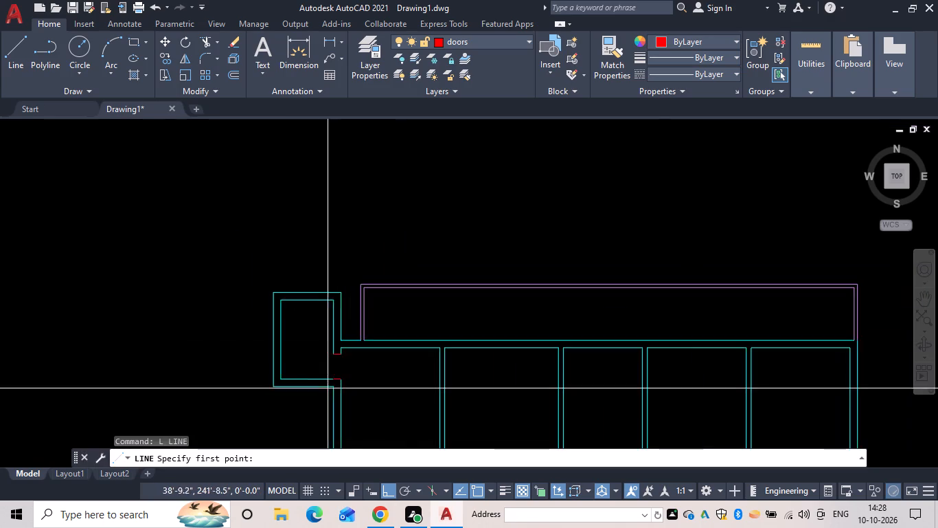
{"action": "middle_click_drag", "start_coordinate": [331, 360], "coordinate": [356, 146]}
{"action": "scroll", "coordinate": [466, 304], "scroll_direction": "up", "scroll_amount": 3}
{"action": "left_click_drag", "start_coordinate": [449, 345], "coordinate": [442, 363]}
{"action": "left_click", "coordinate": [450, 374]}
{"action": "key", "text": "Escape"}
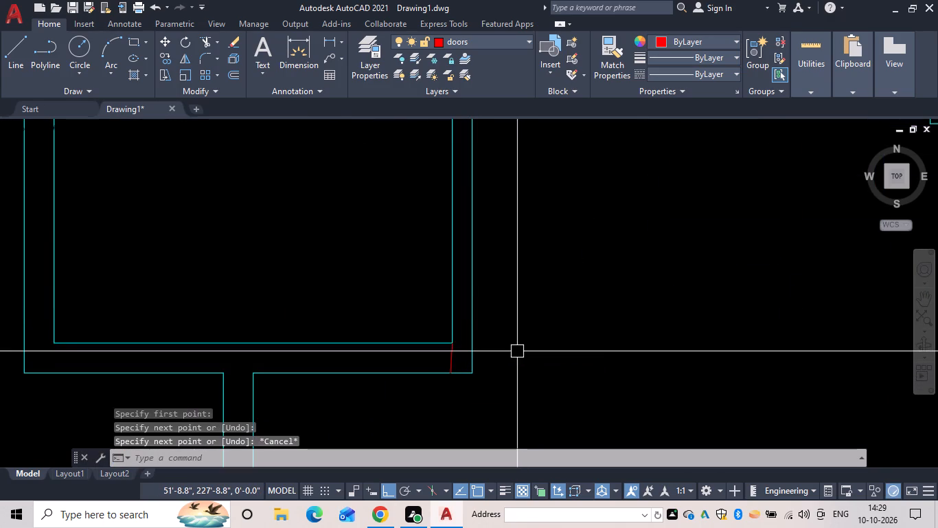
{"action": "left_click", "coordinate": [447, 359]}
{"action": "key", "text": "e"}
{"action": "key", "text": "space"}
Draw a jamb line from the tall west room's inner southeast corner straight down to the south wall's outer line.
{"action": "type", "text": "l"}
{"action": "key", "text": "space"}
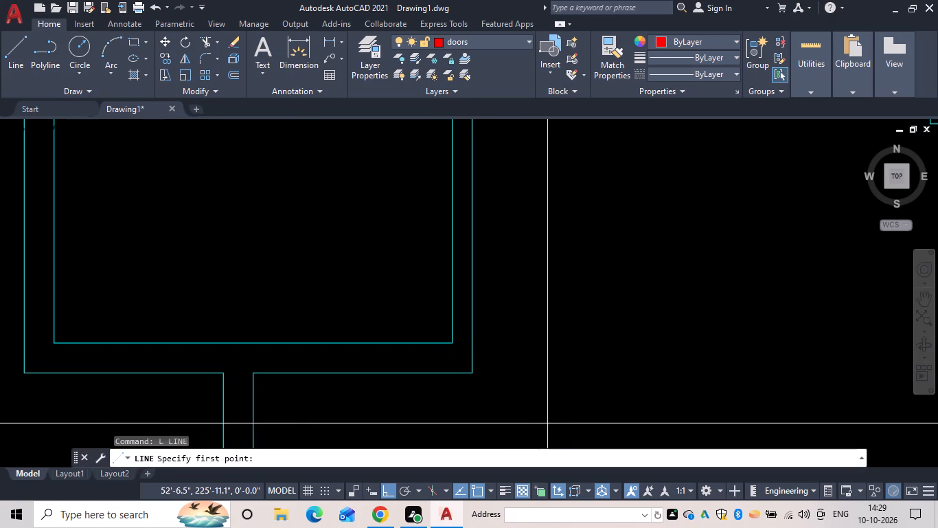
{"action": "left_click", "coordinate": [452, 342]}
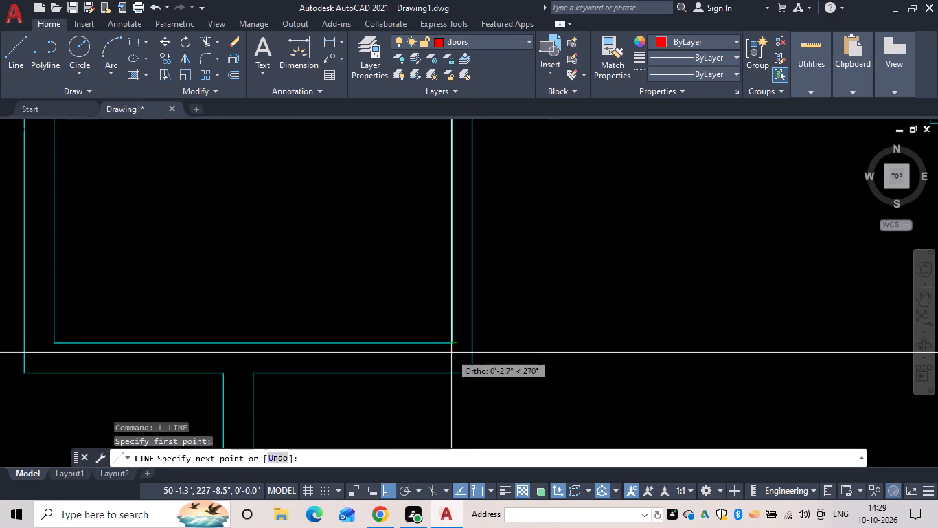
{"action": "scroll", "coordinate": [453, 376], "scroll_direction": "up", "scroll_amount": 3}
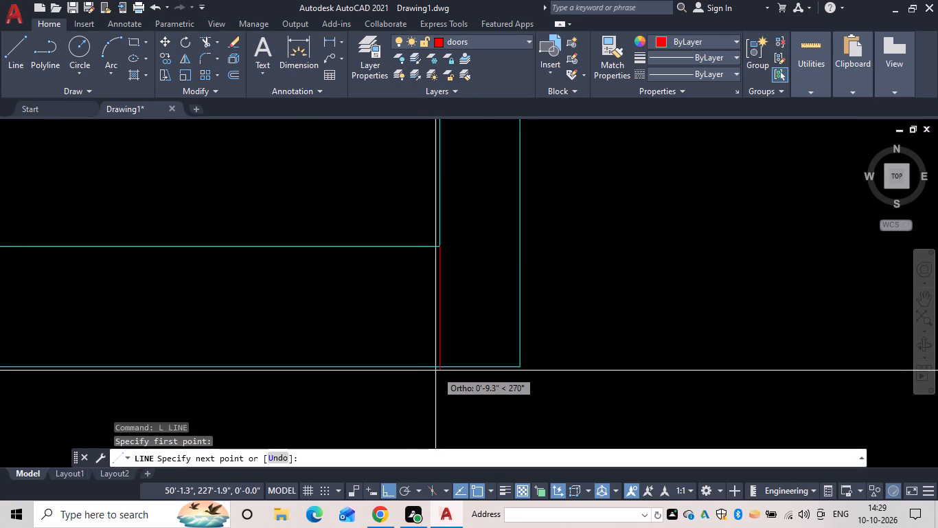
{"action": "left_click", "coordinate": [439, 366]}
{"action": "key", "text": "Escape"}
Offset the south wall's jamb line 3' westward for the other side of the door opening.
{"action": "type", "text": "of 3'"}
{"action": "key", "text": "space"}
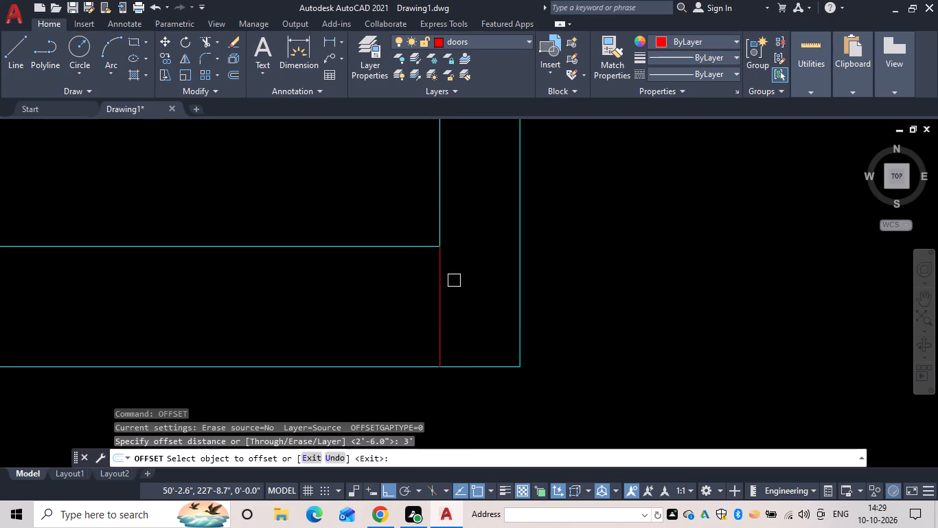
{"action": "left_click_drag", "start_coordinate": [443, 267], "coordinate": [407, 272]}
{"action": "left_click", "coordinate": [293, 294]}
{"action": "key", "text": "Escape"}
Trim the tall west room's south wall lines between the two jamb lines to open the doorway.
{"action": "type", "text": "tr"}
{"action": "key", "text": "space"}
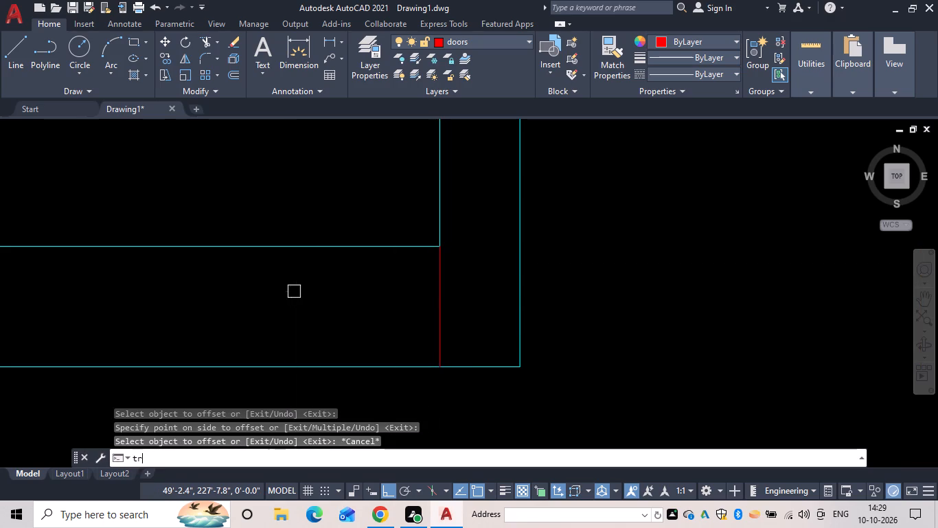
{"action": "scroll", "coordinate": [299, 232], "scroll_direction": "down", "scroll_amount": 2}
{"action": "left_click_drag", "start_coordinate": [299, 221], "coordinate": [307, 297]}
{"action": "scroll", "coordinate": [297, 303], "scroll_direction": "down", "scroll_amount": 4}
{"action": "middle_click", "coordinate": [297, 305]}
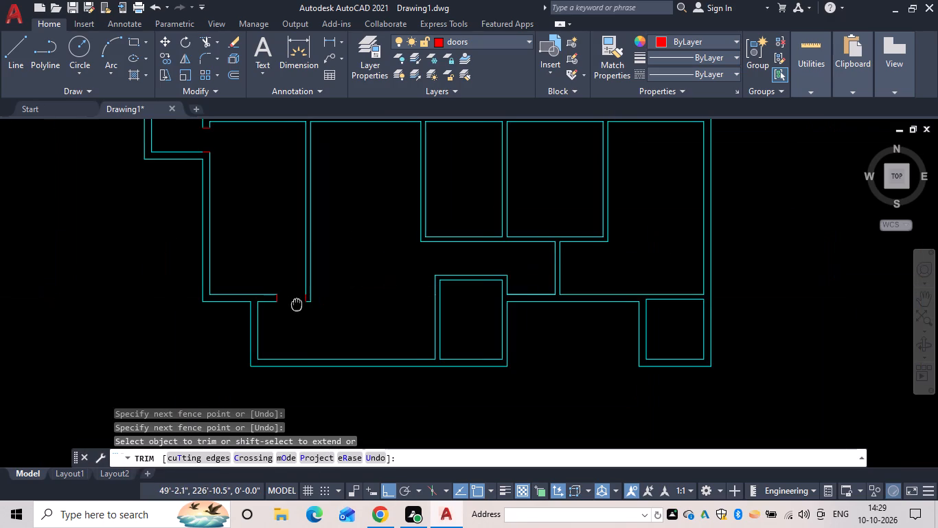
{"action": "key", "text": "Escape"}
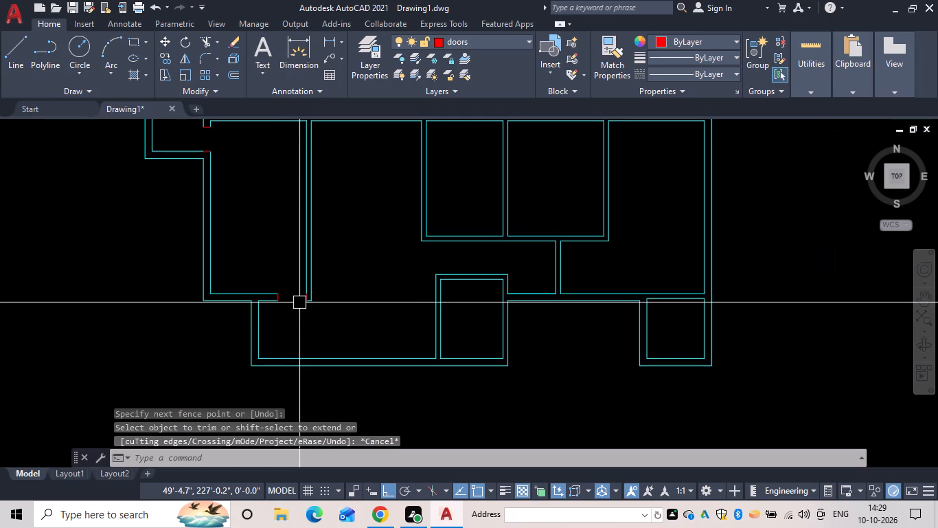
Draw a jamb line from the southern hall's inner southwest corner straight across the west wall to its outer line.
{"action": "scroll", "coordinate": [306, 340], "scroll_direction": "down", "scroll_amount": 1}
{"action": "middle_click_drag", "start_coordinate": [302, 341], "coordinate": [302, 220]}
{"action": "scroll", "coordinate": [255, 223], "scroll_direction": "up", "scroll_amount": 3}
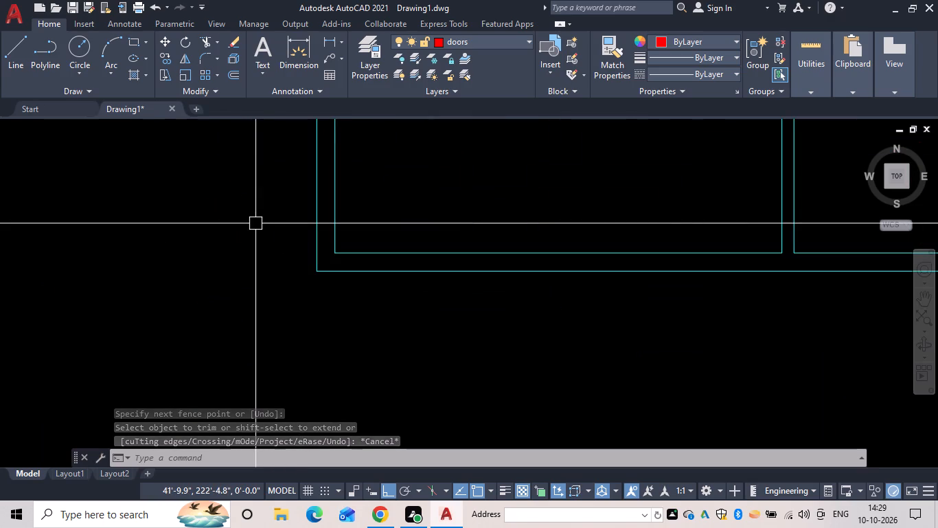
{"action": "type", "text": "l"}
{"action": "key", "text": "space"}
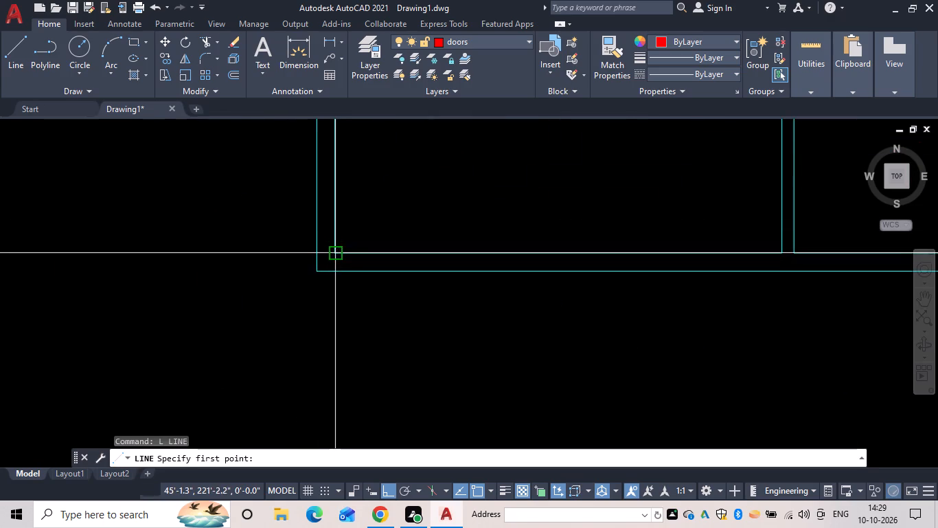
{"action": "left_click", "coordinate": [334, 256]}
{"action": "scroll", "coordinate": [297, 261], "scroll_direction": "up", "scroll_amount": 3}
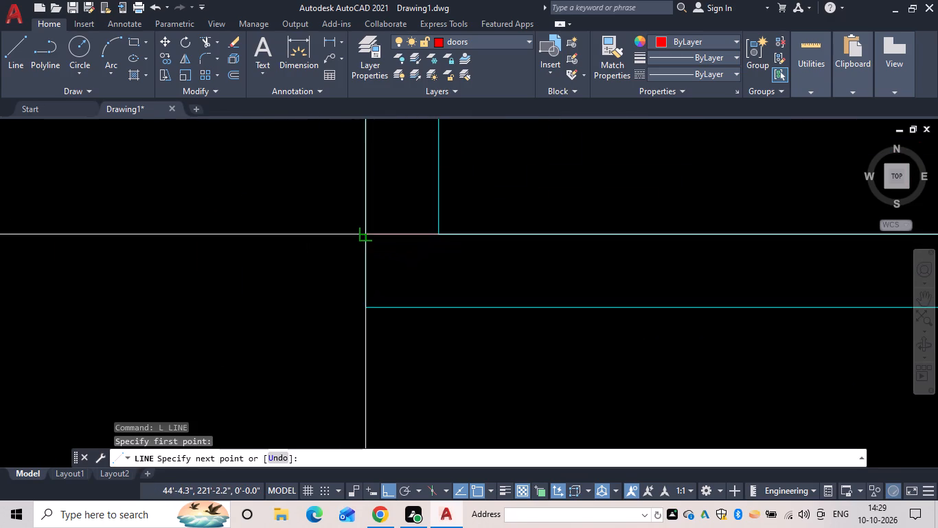
{"action": "left_click", "coordinate": [365, 235]}
{"action": "key", "text": "Escape"}
Offset the west wall's jamb line 3'6" northward for the other side of the door opening.
{"action": "type", "text": "of '3"}
{"action": "key", "text": "BackSpace"}
{"action": "key", "text": "BackSpace"}
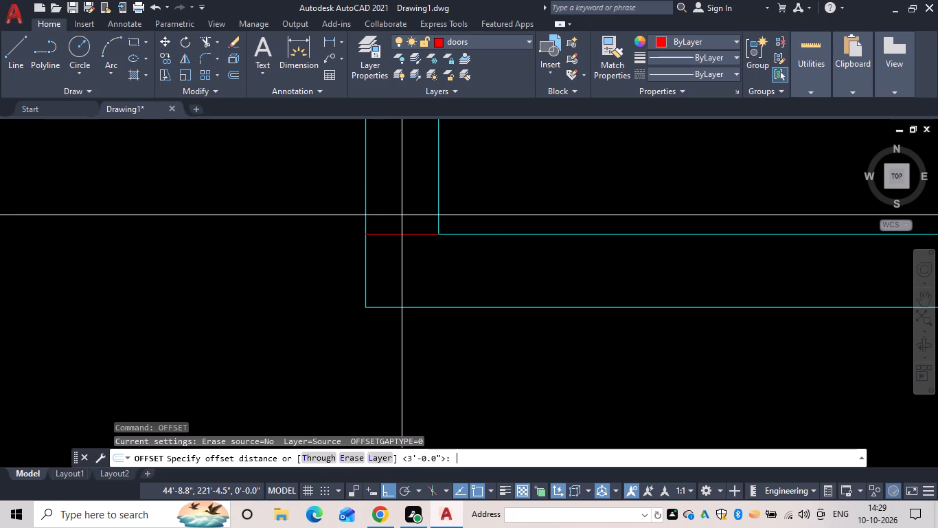
{"action": "type", "text": "3'6\""}
{"action": "key", "text": "space"}
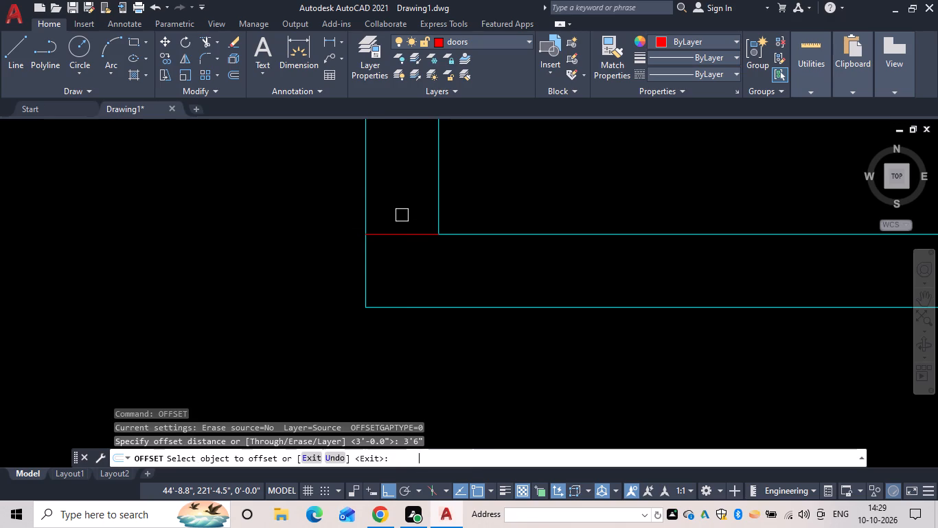
{"action": "left_click", "coordinate": [402, 231]}
{"action": "scroll", "coordinate": [398, 190], "scroll_direction": "down", "scroll_amount": 3}
{"action": "middle_click_drag", "start_coordinate": [394, 192], "coordinate": [402, 306]}
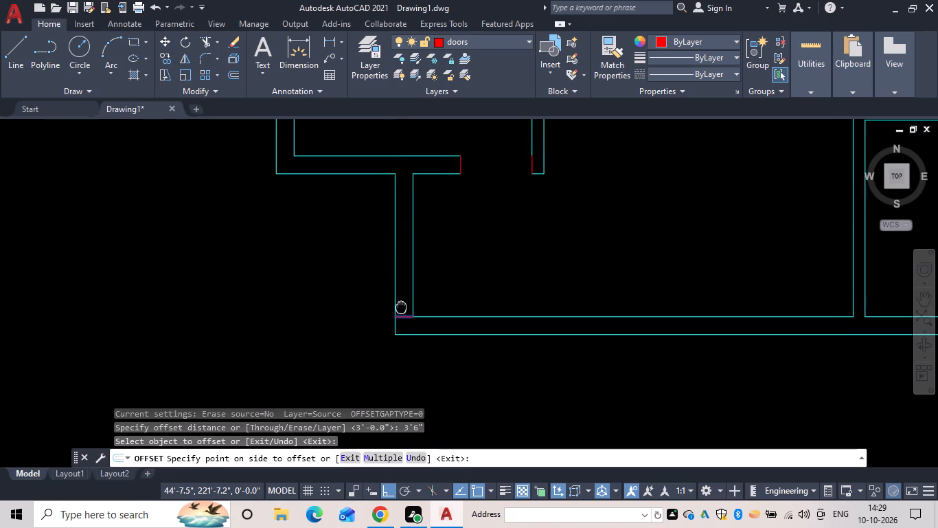
{"action": "left_click", "coordinate": [388, 258]}
{"action": "key", "text": "Escape"}
Trim both lines of the southern hall's west wall between the two jamb lines to open the doorway.
{"action": "type", "text": "tr"}
{"action": "key", "text": "space"}
{"action": "left_click_drag", "start_coordinate": [368, 255], "coordinate": [417, 261]}
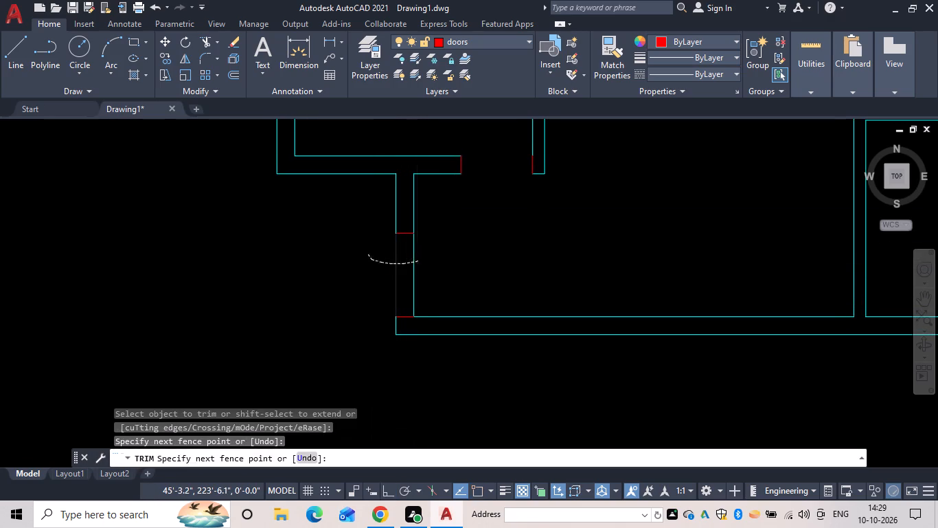
{"action": "key", "text": "Escape"}
Start a jamb line on the doors layer for another door opening, east of the southern hall's west doorway.
{"action": "type", "text": "l"}
{"action": "key", "text": "space"}
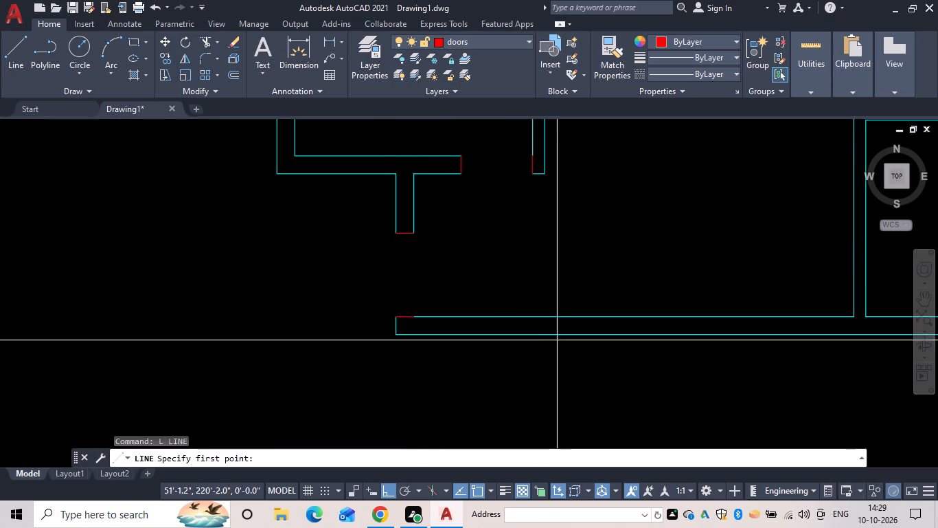
{"action": "scroll", "coordinate": [603, 324], "scroll_direction": "down", "scroll_amount": 2}
{"action": "middle_click_drag", "start_coordinate": [575, 332], "coordinate": [430, 368]}
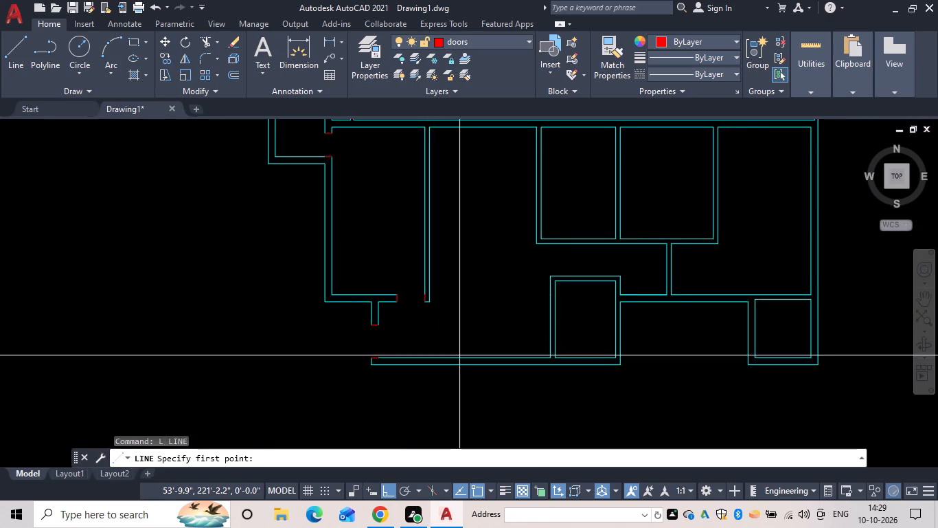
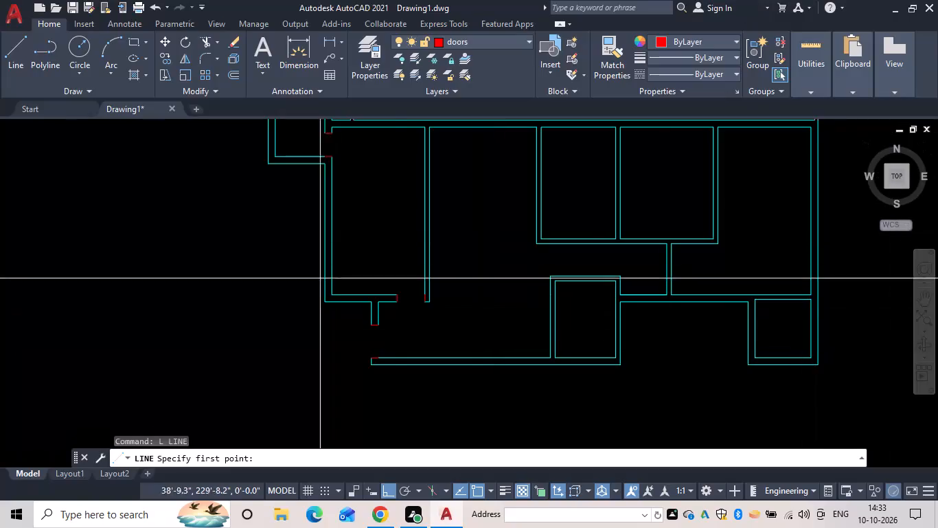
Draw a jamb line from the inner southwest corner of the western adjoining northern room straight across its west wall.
{"action": "key", "text": "Escape"}
{"action": "type", "text": "l"}
{"action": "key", "text": "space"}
{"action": "scroll", "coordinate": [577, 267], "scroll_direction": "up", "scroll_amount": 4}
{"action": "middle_click_drag", "start_coordinate": [496, 221], "coordinate": [496, 226]}
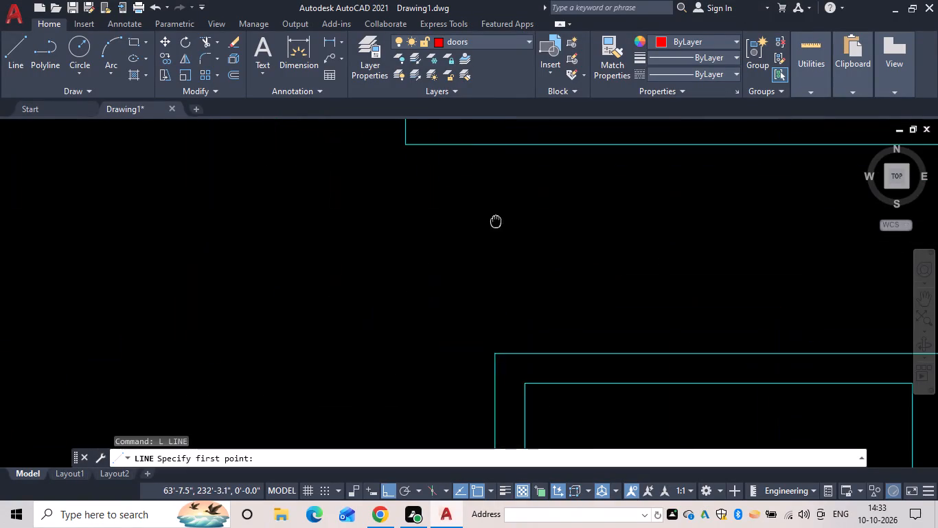
{"action": "middle_click_drag", "start_coordinate": [496, 226], "coordinate": [473, 431]}
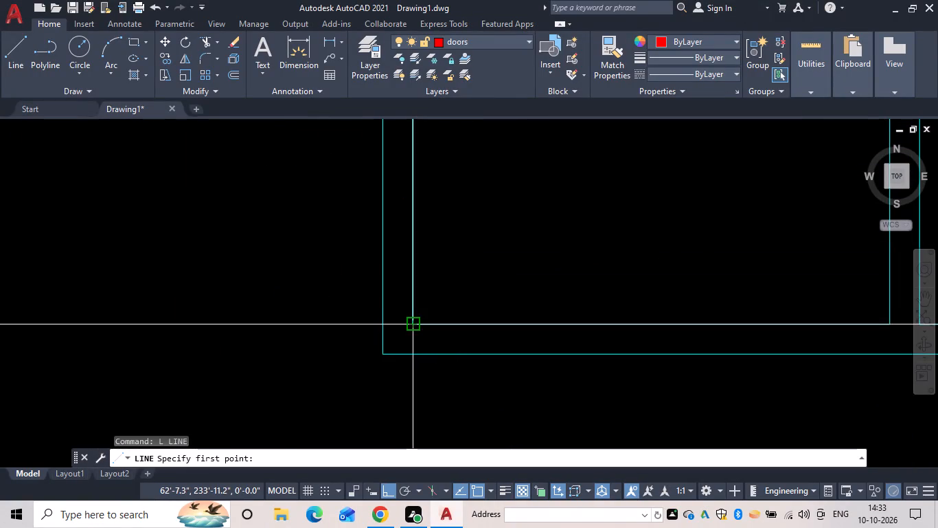
{"action": "left_click", "coordinate": [413, 324]}
{"action": "left_click", "coordinate": [382, 324]}
{"action": "key", "text": "Escape"}
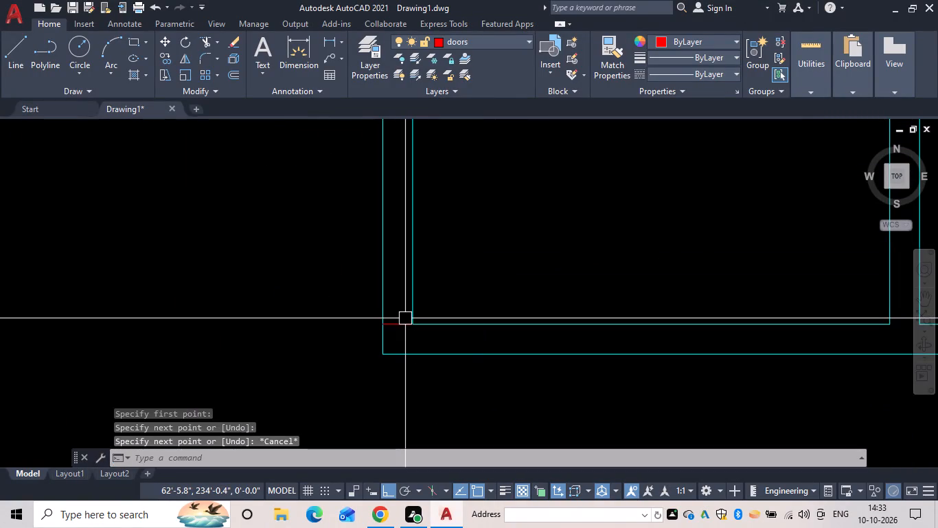
Offset that room's west-wall jamb line 2'6" northward for the other side of the door opening.
{"action": "type", "text": "of"}
{"action": "key", "text": "space"}
{"action": "type", "text": "2'6\""}
{"action": "key", "text": "space"}
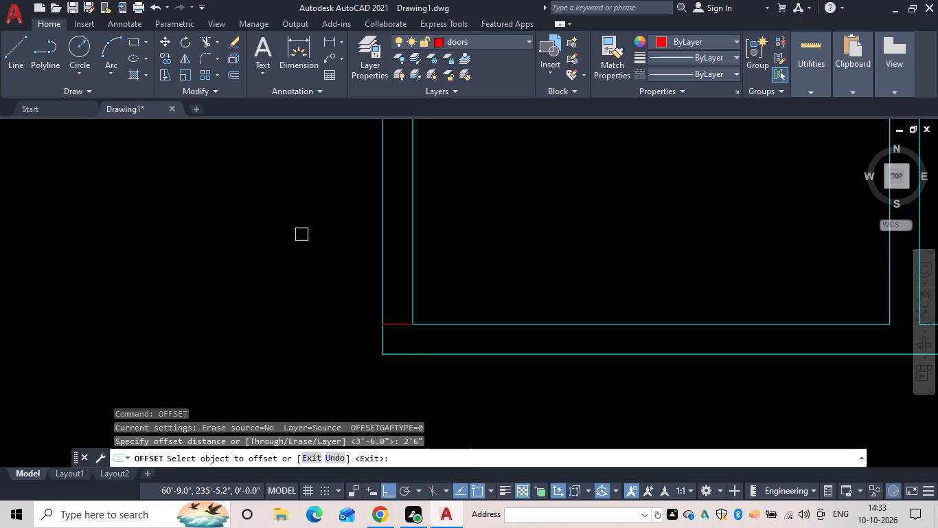
{"action": "left_click_drag", "start_coordinate": [400, 328], "coordinate": [400, 316]}
{"action": "left_click", "coordinate": [400, 279]}
{"action": "key", "text": "Escape"}
Trim both lines of the western adjoining northern room's west wall between its jamb lines to open the doorway.
{"action": "key", "text": "t"}
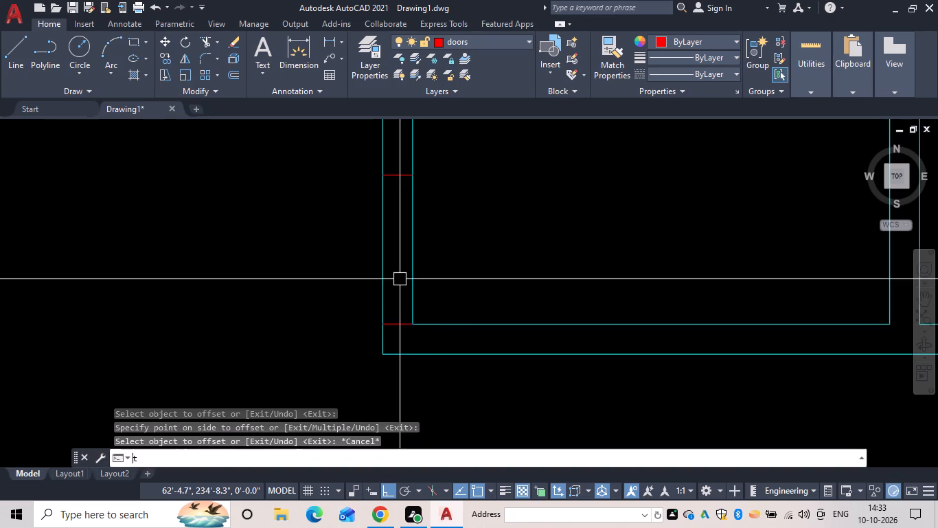
{"action": "key", "text": "r"}
{"action": "key", "text": "space"}
{"action": "left_click_drag", "start_coordinate": [443, 259], "coordinate": [296, 241]}
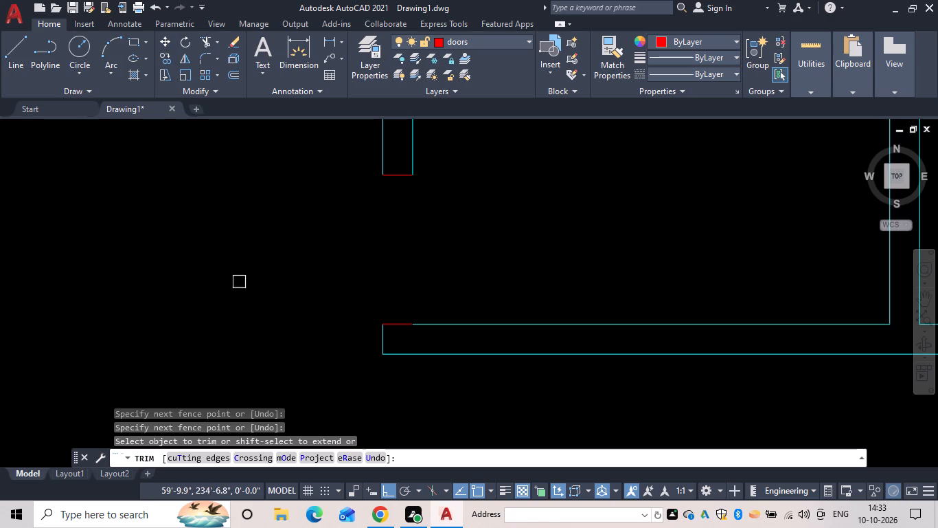
Draw a jamb line from the inner southwest corner of the eastern adjoining northern room straight down across its south wall.
{"action": "double_click", "coordinate": [13, 71]}
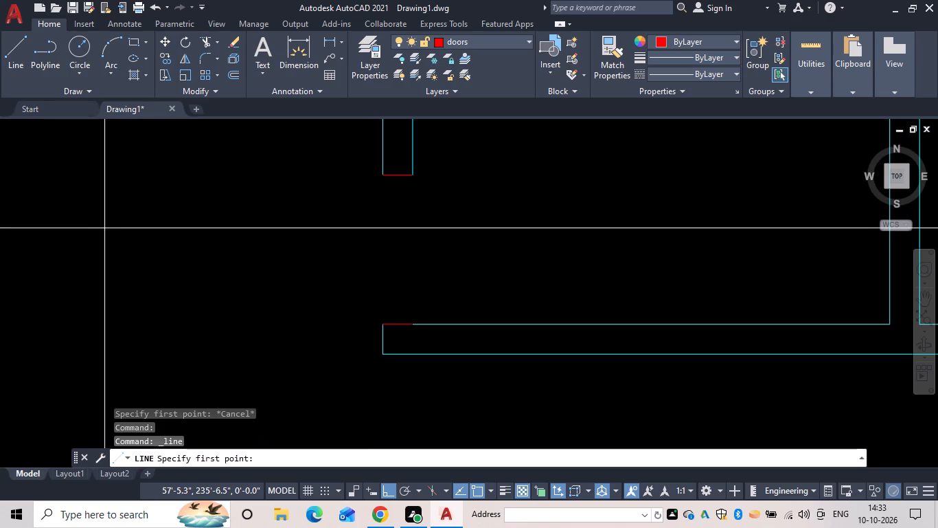
{"action": "scroll", "coordinate": [451, 346], "scroll_direction": "down", "scroll_amount": 4}
{"action": "middle_click_drag", "start_coordinate": [496, 339], "coordinate": [488, 343]}
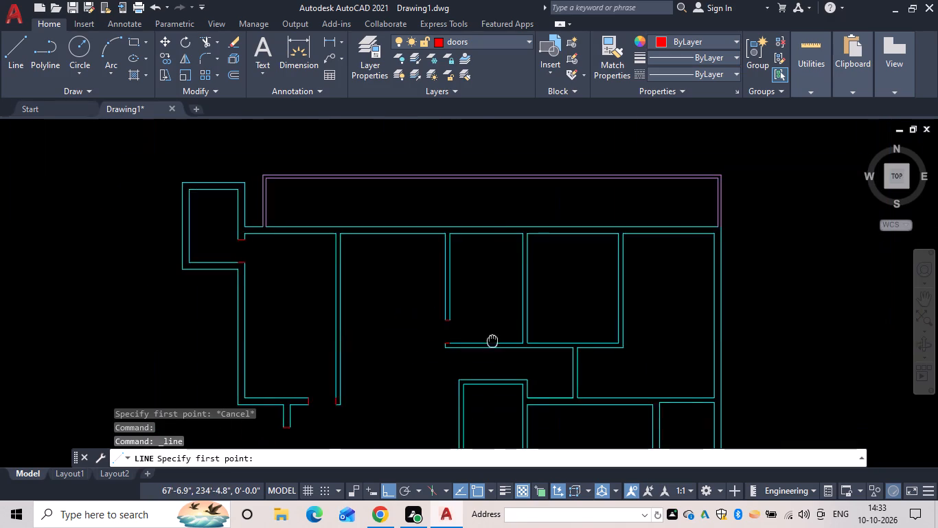
{"action": "middle_click_drag", "start_coordinate": [488, 343], "coordinate": [418, 350]}
{"action": "scroll", "coordinate": [418, 346], "scroll_direction": "up", "scroll_amount": 1}
{"action": "middle_click_drag", "start_coordinate": [418, 346], "coordinate": [424, 338]}
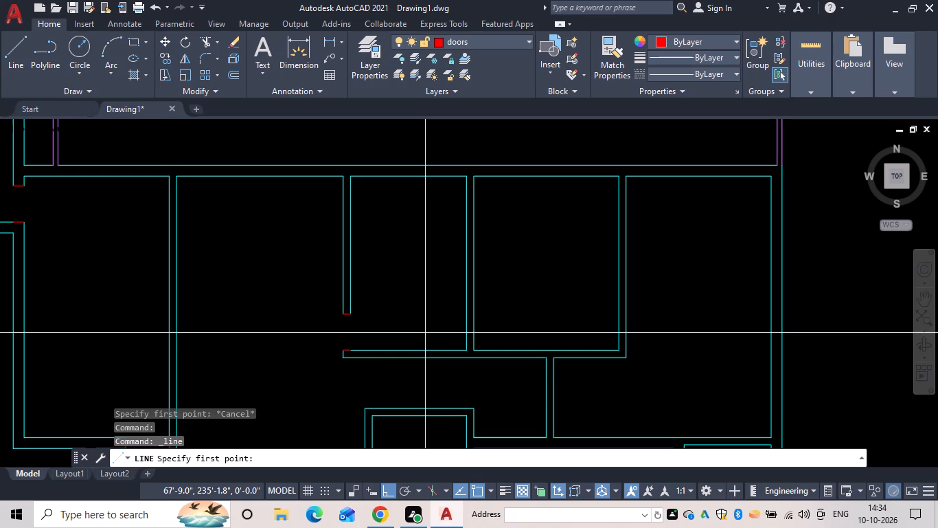
{"action": "key", "text": "Escape"}
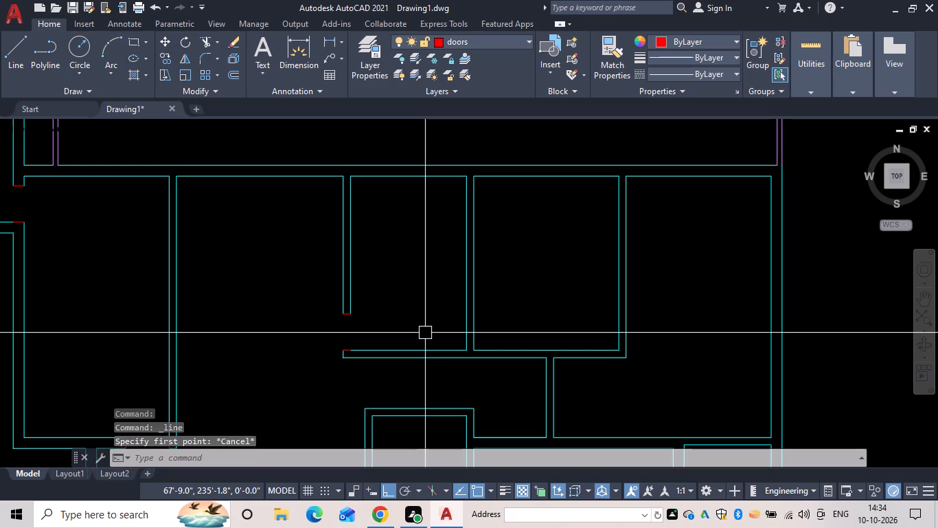
{"action": "type", "text": "l"}
{"action": "key", "text": "space"}
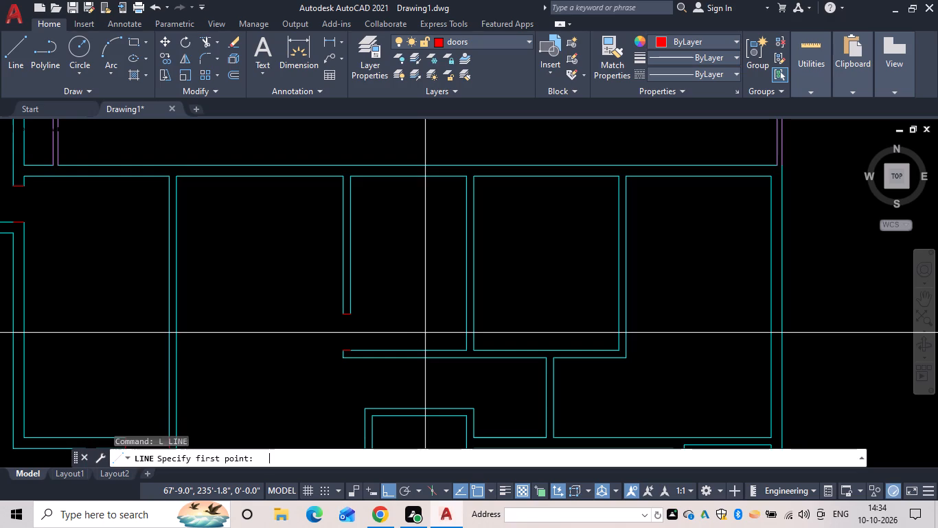
{"action": "scroll", "coordinate": [508, 379], "scroll_direction": "up", "scroll_amount": 3}
{"action": "middle_click_drag", "start_coordinate": [487, 363], "coordinate": [479, 351]}
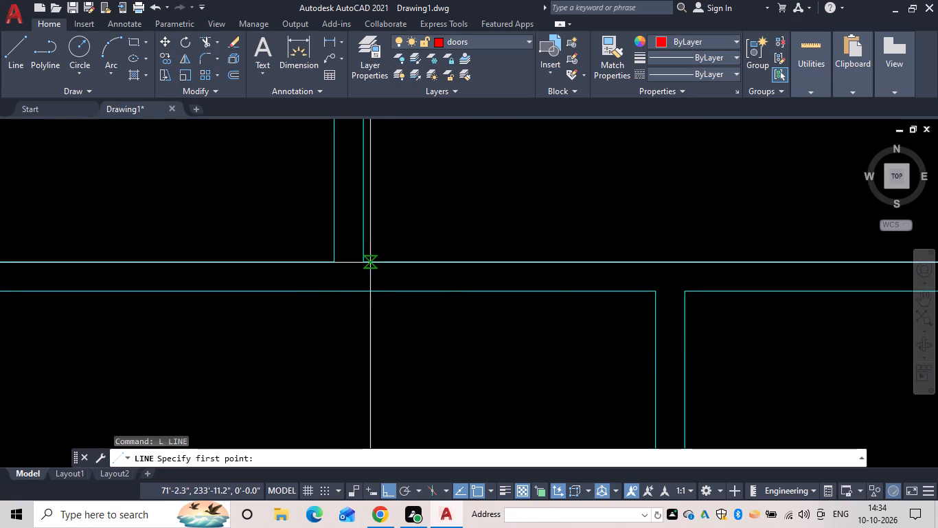
{"action": "left_click", "coordinate": [363, 262]}
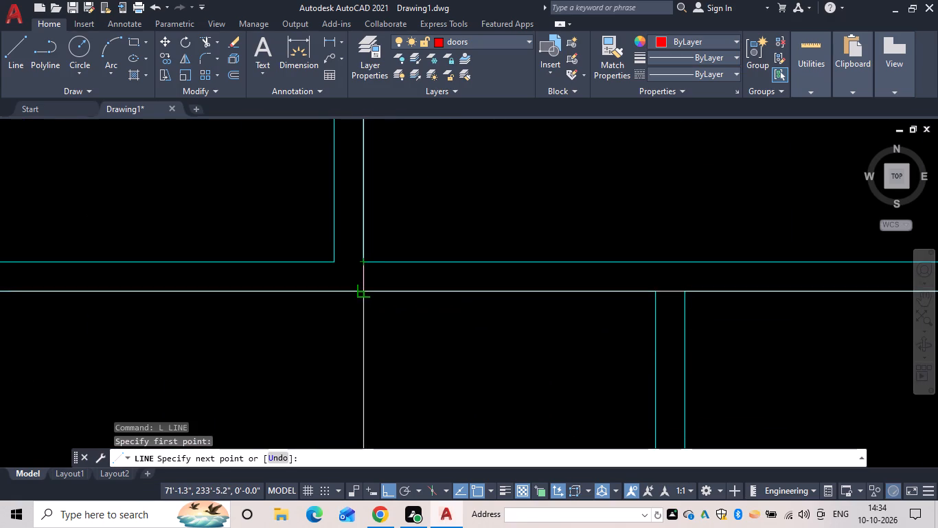
{"action": "left_click", "coordinate": [362, 293]}
{"action": "key", "text": "Escape"}
Offset the eastern adjoining room's south-wall jamb line 3' eastward.
{"action": "type", "text": "of 3'"}
{"action": "key", "text": "space"}
{"action": "left_click_drag", "start_coordinate": [362, 278], "coordinate": [433, 279]}
{"action": "left_click", "coordinate": [452, 277]}
{"action": "key", "text": "Escape"}
Trim both lines of the eastern adjoining room's south wall between the two jamb lines to open the doorway.
{"action": "type", "text": "tr"}
{"action": "key", "text": "space"}
{"action": "left_click_drag", "start_coordinate": [464, 252], "coordinate": [466, 294]}
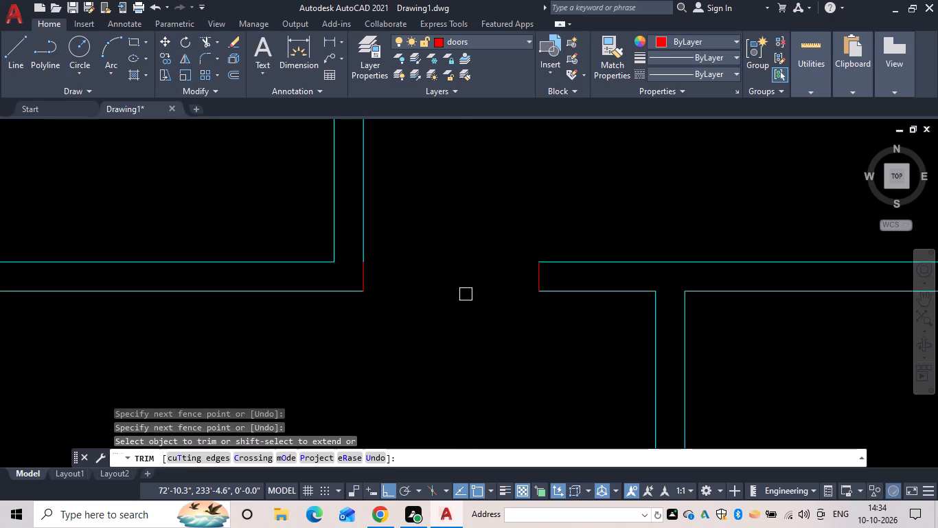
{"action": "scroll", "coordinate": [451, 337], "scroll_direction": "down", "scroll_amount": 3}
{"action": "middle_click_drag", "start_coordinate": [451, 337], "coordinate": [459, 320]}
{"action": "key", "text": "Escape"}
Draw a jamb line across the north end of the short wall running south from the eastern adjoining room.
{"action": "type", "text": "l"}
{"action": "key", "text": "space"}
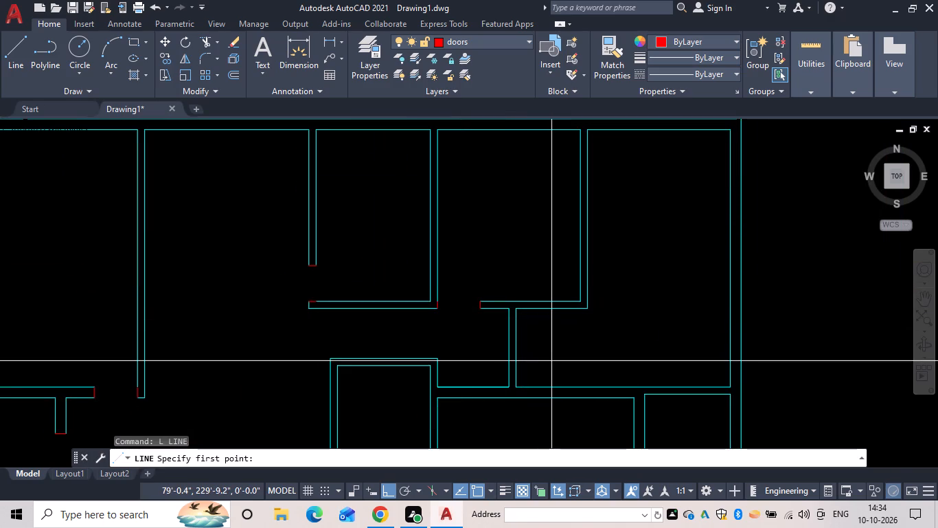
{"action": "middle_click_drag", "start_coordinate": [556, 360], "coordinate": [417, 313]}
{"action": "scroll", "coordinate": [417, 313], "scroll_direction": "down", "scroll_amount": 1}
{"action": "scroll", "coordinate": [403, 278], "scroll_direction": "up", "scroll_amount": 3}
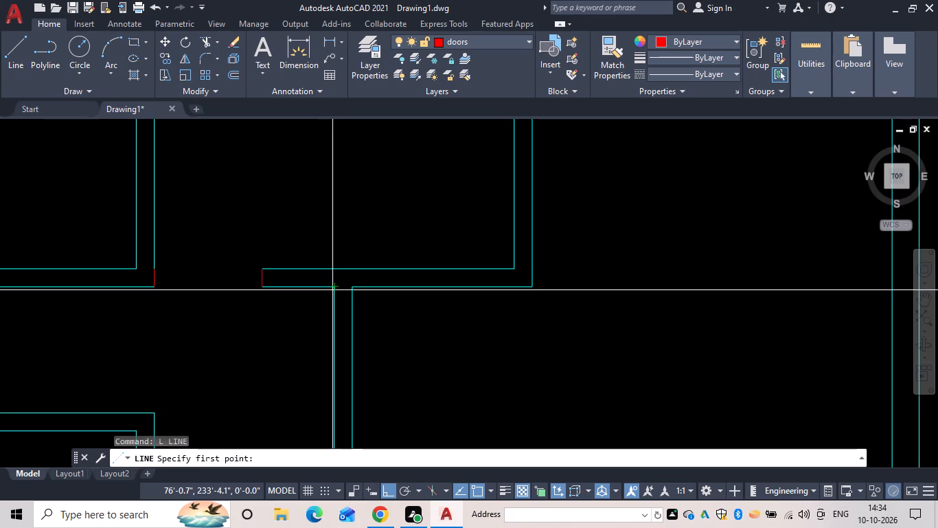
{"action": "left_click", "coordinate": [334, 287]}
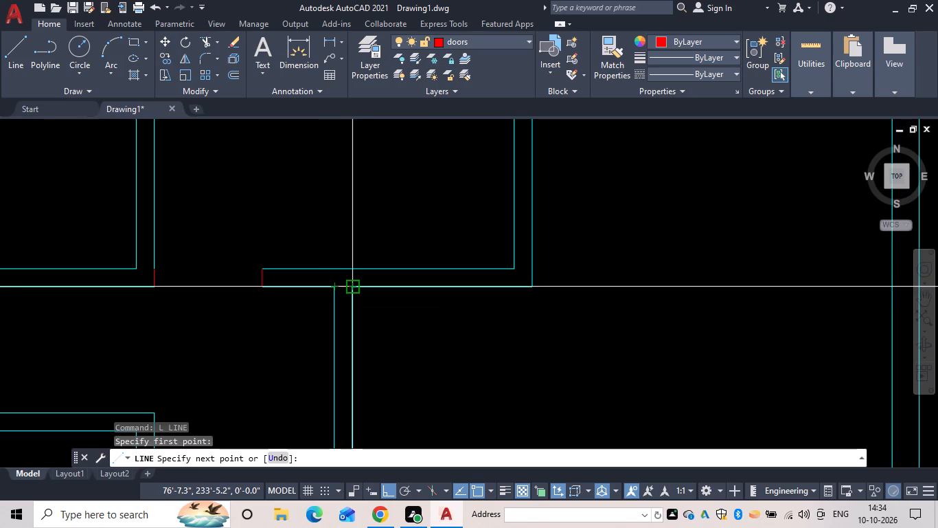
{"action": "left_click", "coordinate": [353, 286]}
{"action": "key", "text": "Escape"}
Offset the short wall's northern jamb line 3' southward.
{"action": "scroll", "coordinate": [356, 291], "scroll_direction": "up", "scroll_amount": 3}
{"action": "type", "text": "og"}
{"action": "key", "text": "BackSpace"}
{"action": "type", "text": "f 3'"}
{"action": "key", "text": "space"}
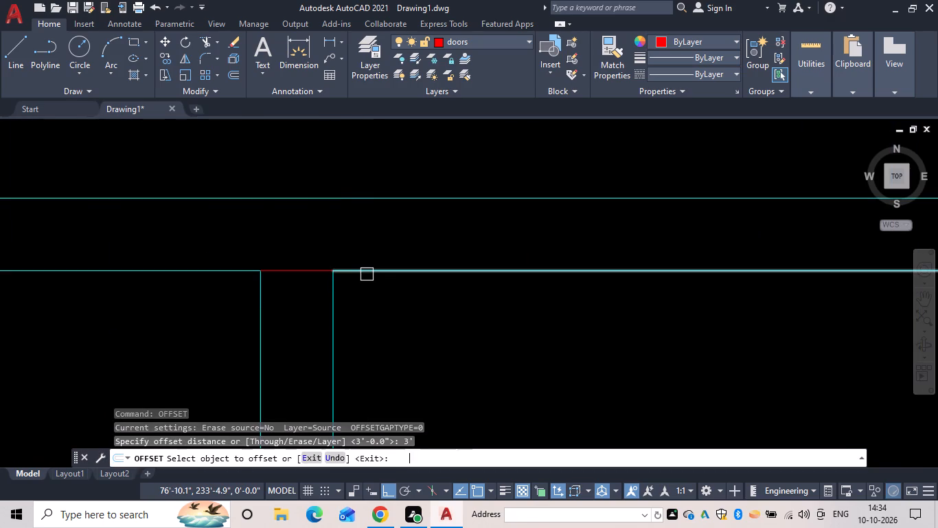
{"action": "left_click", "coordinate": [320, 272]}
{"action": "left_click", "coordinate": [288, 328]}
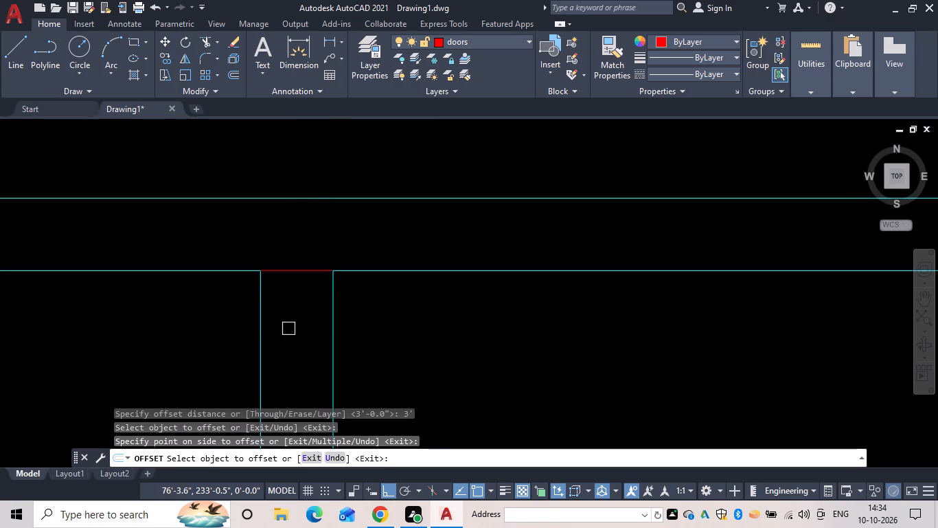
{"action": "scroll", "coordinate": [302, 338], "scroll_direction": "down", "scroll_amount": 2}
{"action": "middle_click_drag", "start_coordinate": [302, 338], "coordinate": [298, 247]}
{"action": "key", "text": "Escape"}
Trim both lines of the short north-south wall between its jamb lines to open the doorway to the northeast room.
{"action": "type", "text": "tr"}
{"action": "key", "text": "space"}
{"action": "left_click_drag", "start_coordinate": [349, 298], "coordinate": [238, 281]}
{"action": "scroll", "coordinate": [259, 307], "scroll_direction": "down", "scroll_amount": 3}
{"action": "middle_click_drag", "start_coordinate": [260, 309], "coordinate": [317, 245]}
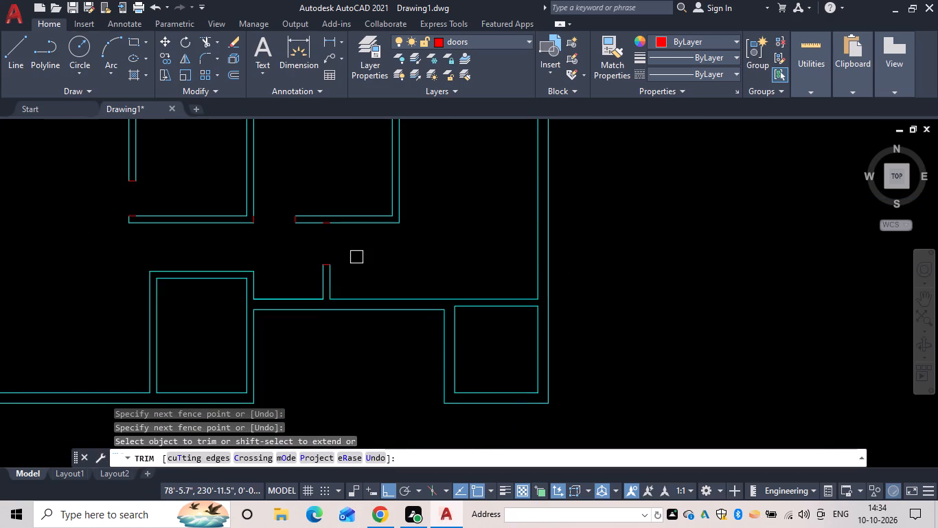
{"action": "middle_click_drag", "start_coordinate": [397, 269], "coordinate": [268, 186]}
{"action": "key", "text": "Escape"}
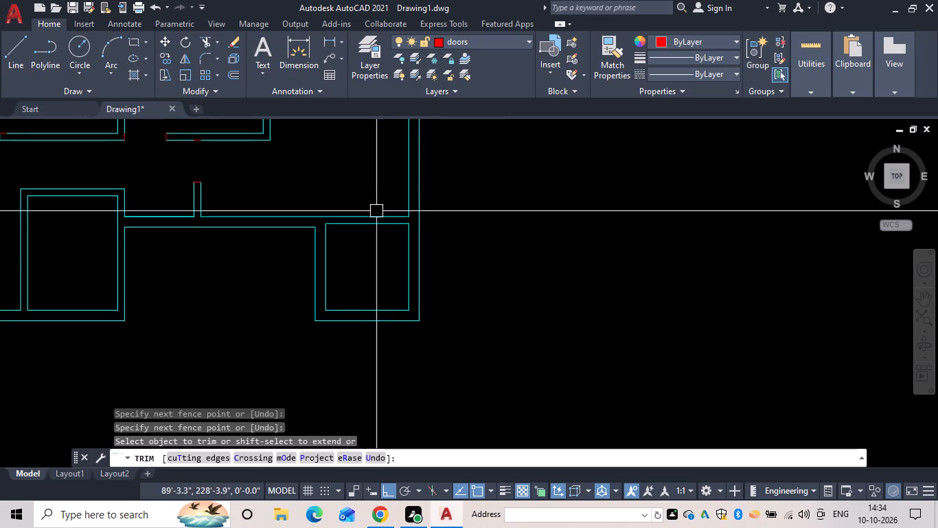
Draw a reference line along the east wall's inner face across the north wall of the small southeast room.
{"action": "type", "text": "l"}
{"action": "key", "text": "space"}
{"action": "scroll", "coordinate": [422, 222], "scroll_direction": "up", "scroll_amount": 3}
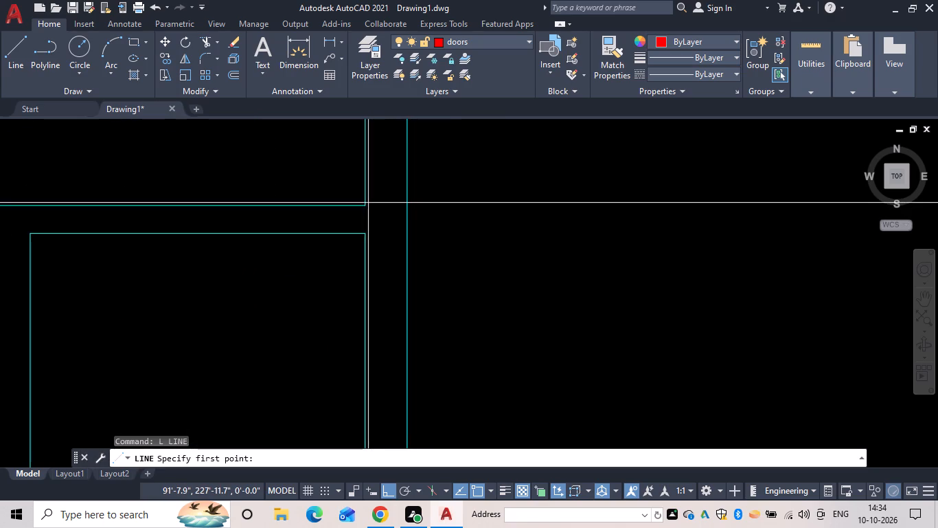
{"action": "left_click_drag", "start_coordinate": [366, 208], "coordinate": [363, 220]}
{"action": "left_click", "coordinate": [366, 232]}
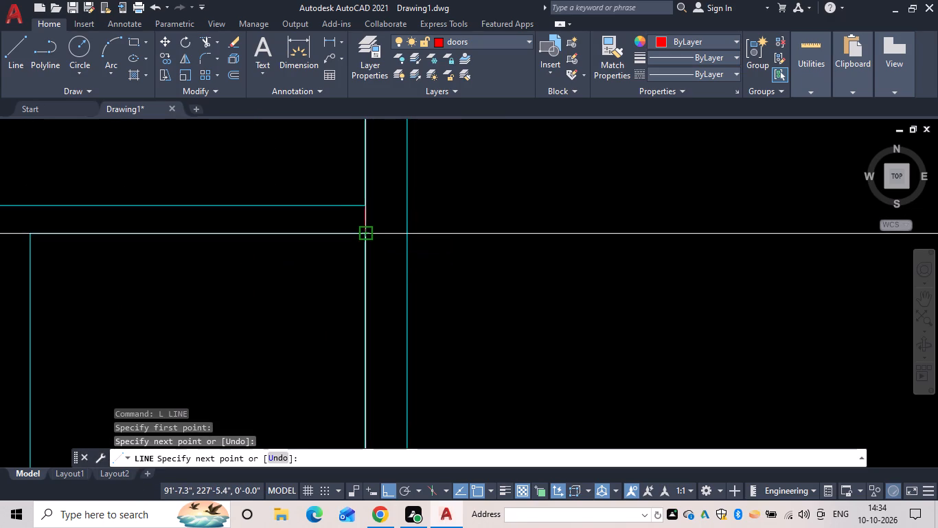
{"action": "key", "text": "Escape"}
Offset the reference line 1' westward to place the first jamb in the southeast room's north wall.
{"action": "type", "text": "of 1'"}
{"action": "key", "text": "space"}
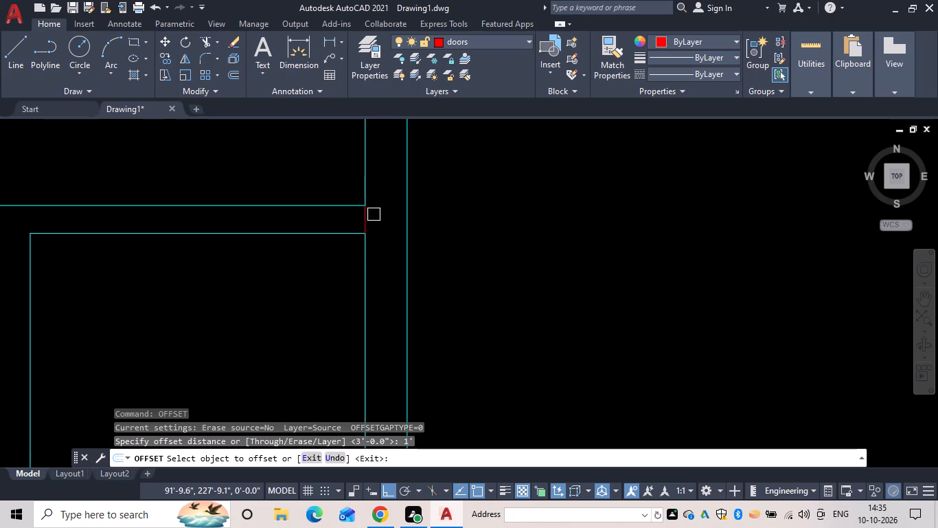
{"action": "left_click", "coordinate": [365, 219]}
{"action": "left_click", "coordinate": [320, 221]}
{"action": "key", "text": "space"}
Offset the new jamb line 2'6" westward for the other side of the southeast room's door opening.
{"action": "key", "text": "space"}
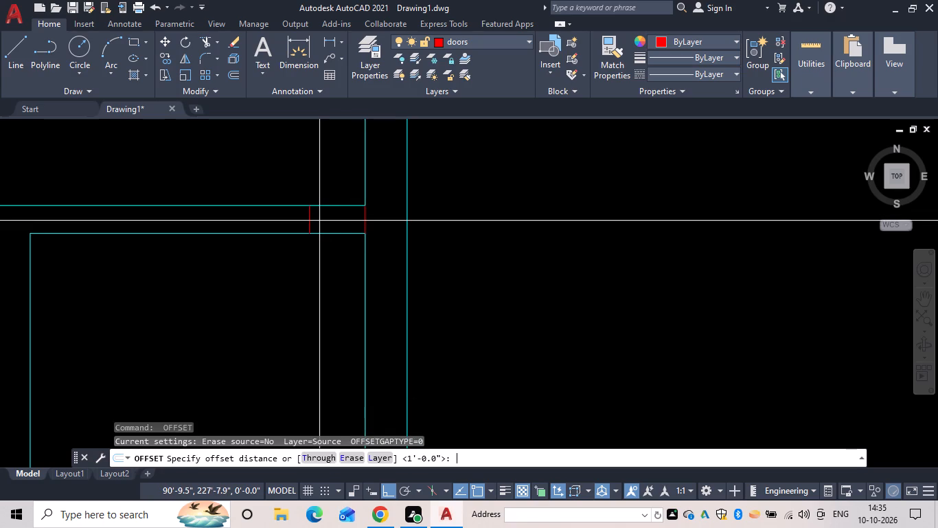
{"action": "type", "text": "2'6\""}
{"action": "key", "text": "space"}
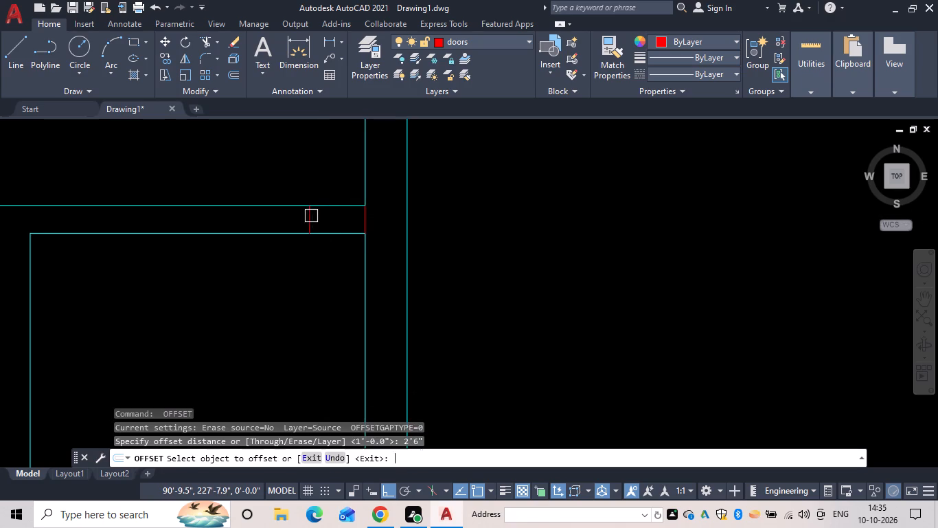
{"action": "left_click_drag", "start_coordinate": [311, 216], "coordinate": [301, 223]}
{"action": "left_click", "coordinate": [196, 245]}
{"action": "key", "text": "Escape"}
Trim the southeast room's north wall lines between the jambs and remove the leftover reference line at the east wall.
{"action": "type", "text": "tr"}
{"action": "key", "text": "space"}
{"action": "left_click_drag", "start_coordinate": [205, 291], "coordinate": [223, 181]}
{"action": "left_click", "coordinate": [365, 223]}
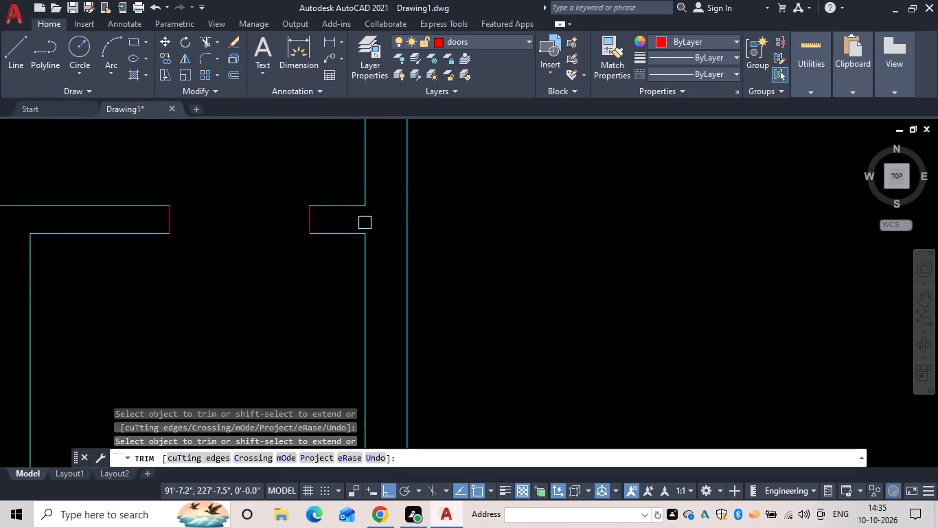
{"action": "key", "text": "Escape"}
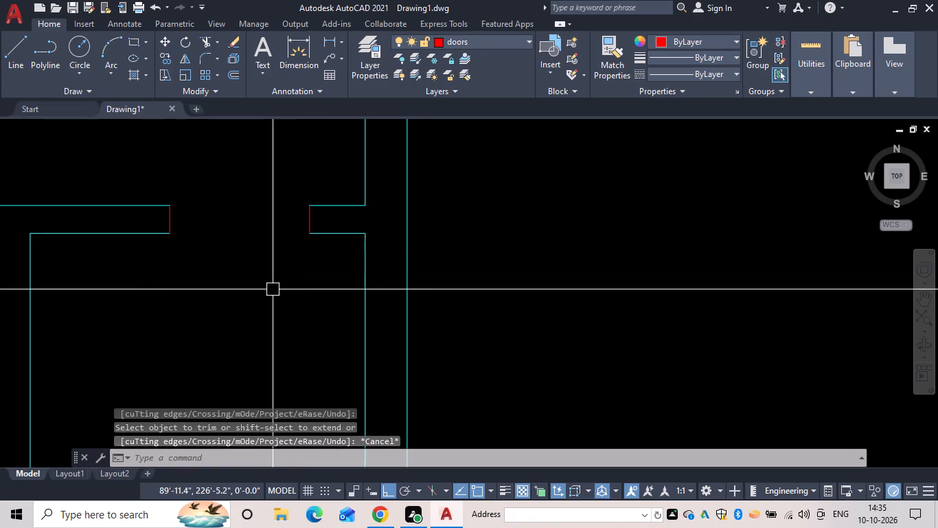
Draw a jamb line from the small south-central room's inner northwest corner straight up across its north wall.
{"action": "scroll", "coordinate": [78, 338], "scroll_direction": "down", "scroll_amount": 2}
{"action": "middle_click_drag", "start_coordinate": [87, 338], "coordinate": [303, 306]}
{"action": "scroll", "coordinate": [153, 319], "scroll_direction": "down", "scroll_amount": 1}
{"action": "middle_click_drag", "start_coordinate": [153, 319], "coordinate": [368, 296]}
{"action": "key", "text": "Escape"}
{"action": "type", "text": "l"}
{"action": "key", "text": "space"}
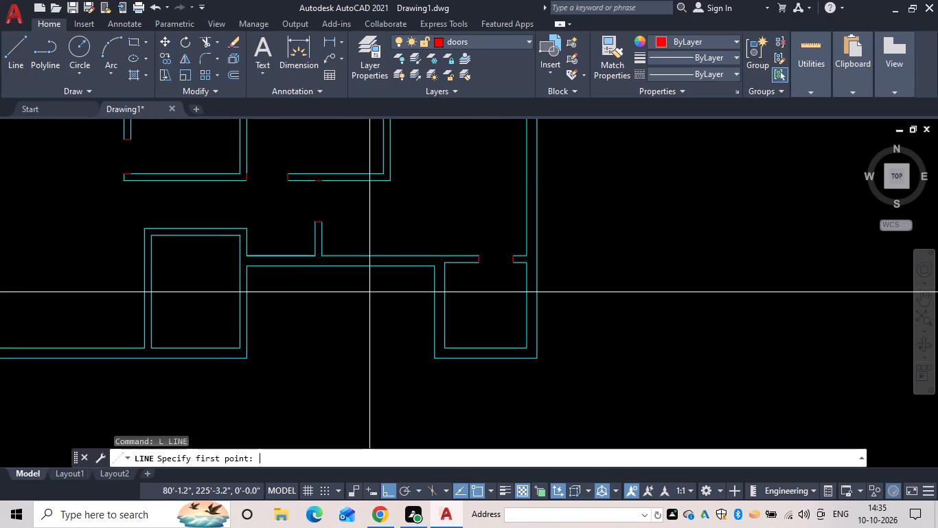
{"action": "scroll", "coordinate": [155, 234], "scroll_direction": "up", "scroll_amount": 2}
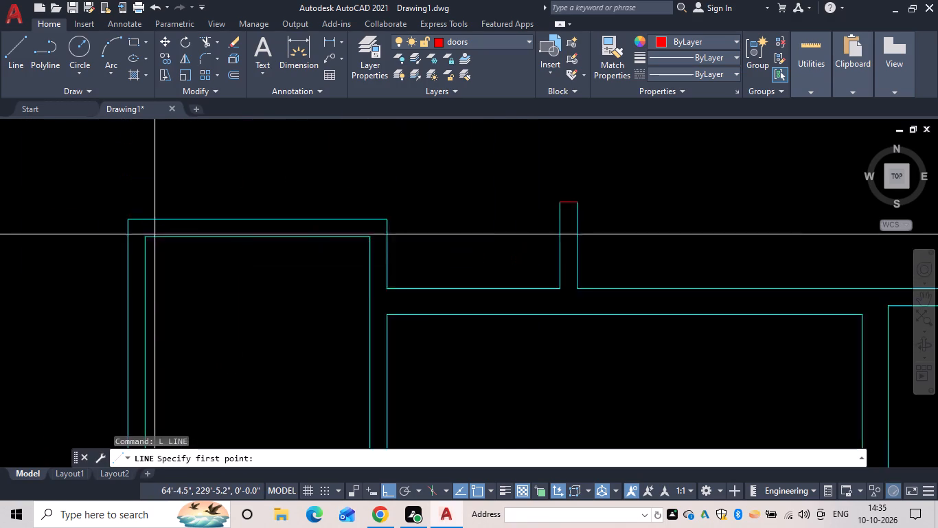
{"action": "scroll", "coordinate": [155, 234], "scroll_direction": "up", "scroll_amount": 1}
{"action": "left_click", "coordinate": [140, 239]}
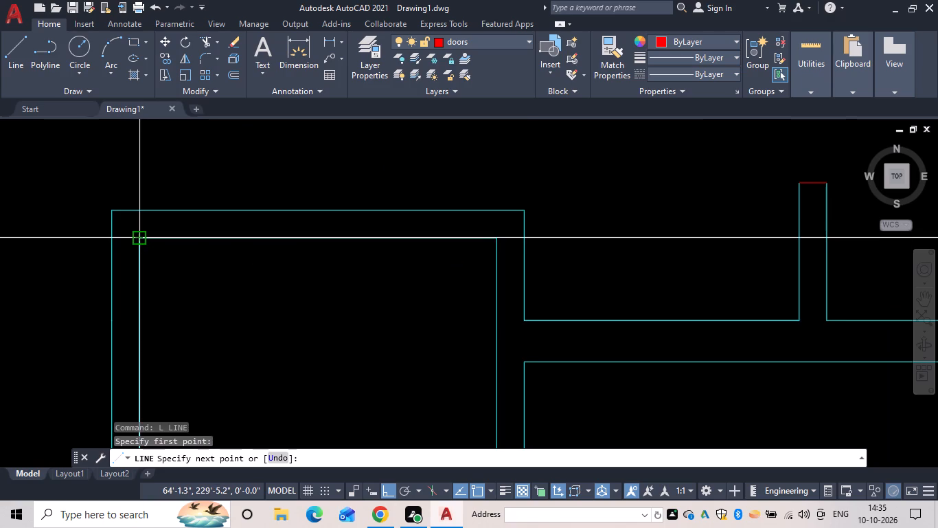
{"action": "left_click", "coordinate": [139, 206]}
{"action": "key", "text": "Escape"}
Offset the south-central room's north-wall jamb line 2'6" eastward.
{"action": "scroll", "coordinate": [139, 214], "scroll_direction": "up", "scroll_amount": 3}
{"action": "middle_click_drag", "start_coordinate": [149, 217], "coordinate": [352, 217]}
{"action": "type", "text": "of 2'6\""}
{"action": "key", "text": "space"}
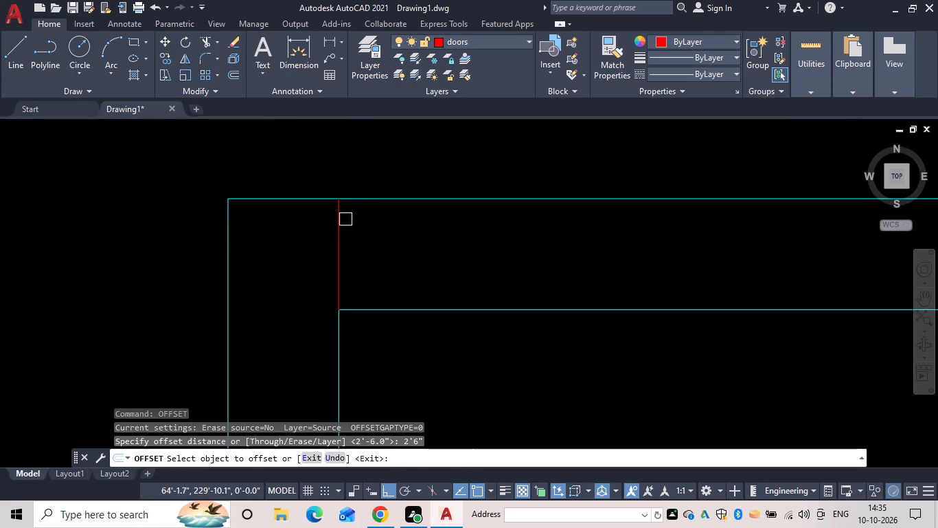
{"action": "left_click_drag", "start_coordinate": [334, 221], "coordinate": [359, 221]}
{"action": "left_click", "coordinate": [431, 221]}
{"action": "key", "text": "Escape"}
Trim both lines of the south-central room's north wall between the two jamb lines to open the doorway.
{"action": "type", "text": "tr"}
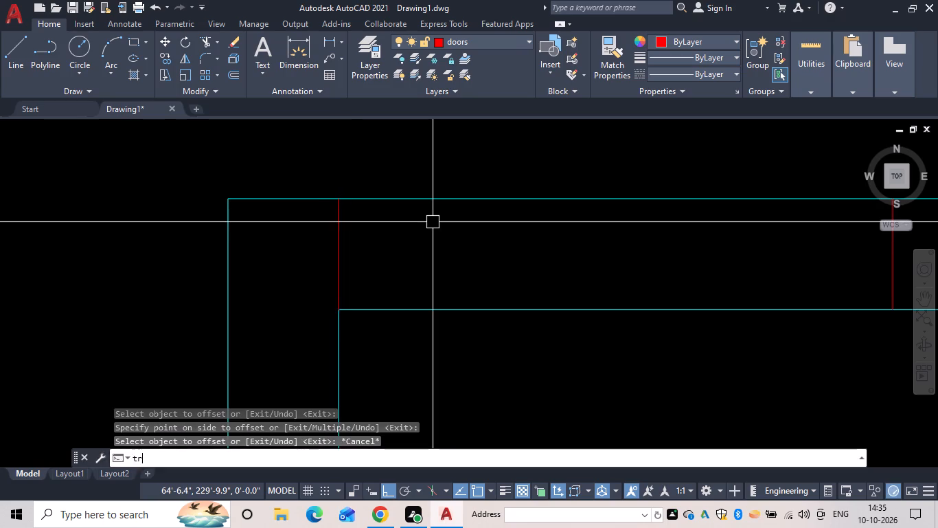
{"action": "key", "text": "space"}
{"action": "left_click_drag", "start_coordinate": [474, 173], "coordinate": [492, 329]}
{"action": "scroll", "coordinate": [494, 304], "scroll_direction": "down", "scroll_amount": 3}
{"action": "middle_click_drag", "start_coordinate": [494, 302], "coordinate": [432, 280]}
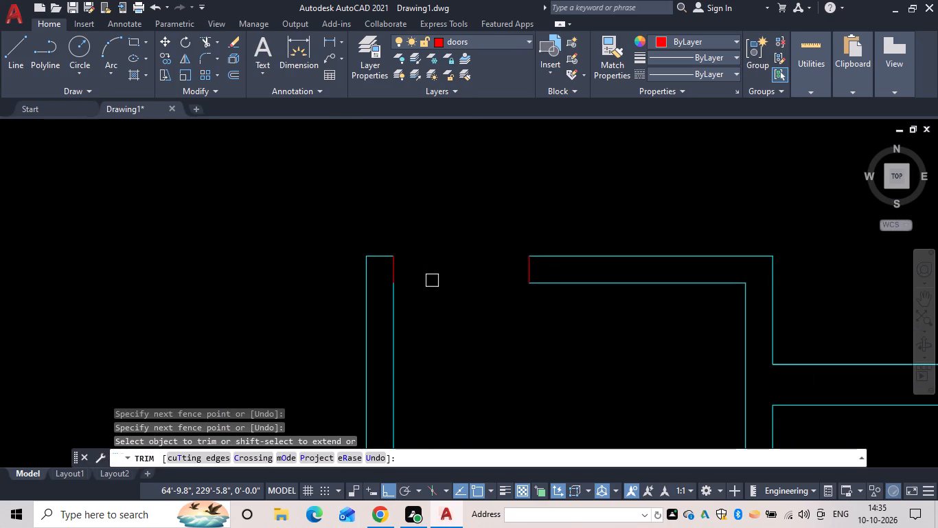
{"action": "scroll", "coordinate": [418, 313], "scroll_direction": "down", "scroll_amount": 3}
{"action": "middle_click_drag", "start_coordinate": [439, 311], "coordinate": [383, 278]}
{"action": "key", "text": "Escape"}
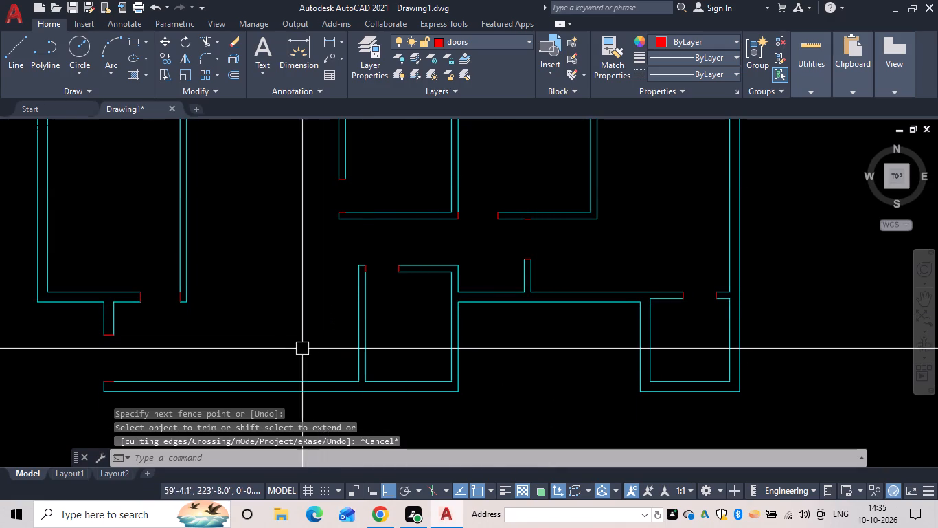
Insert the Door - Imperial block from the Architectural tool palette into the large central room and close the palette.
{"action": "middle_click_drag", "start_coordinate": [378, 322], "coordinate": [334, 345]}
{"action": "scroll", "coordinate": [297, 397], "scroll_direction": "down", "scroll_amount": 1}
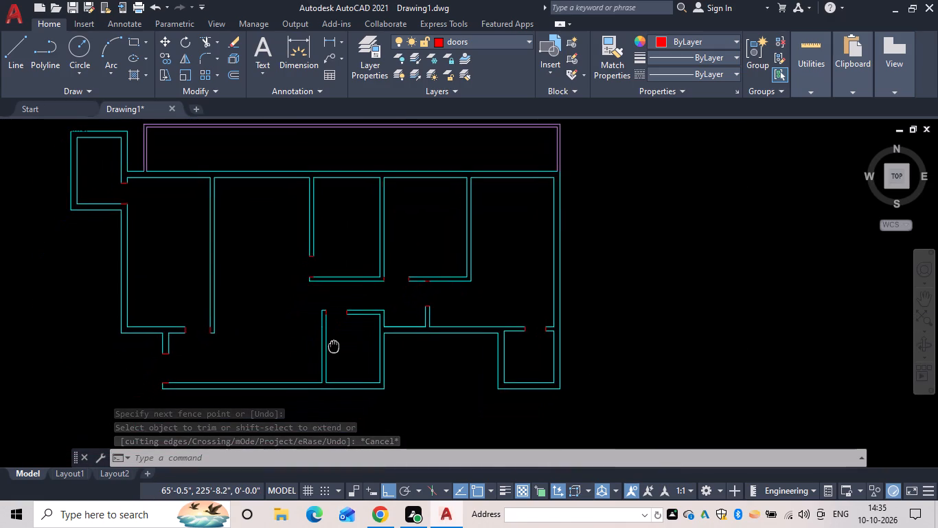
{"action": "middle_click_drag", "start_coordinate": [334, 345], "coordinate": [336, 345]}
{"action": "key", "text": "Escape"}
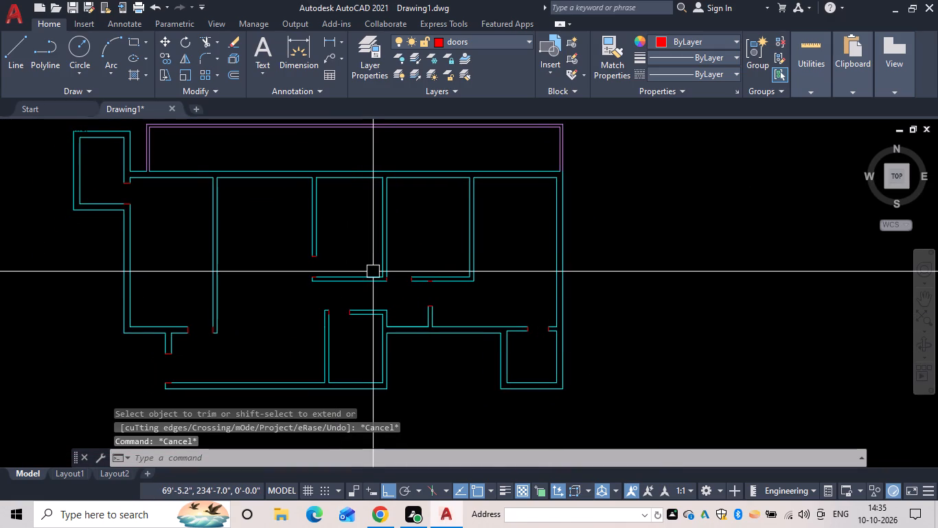
{"action": "key", "text": "ctrl+3"}
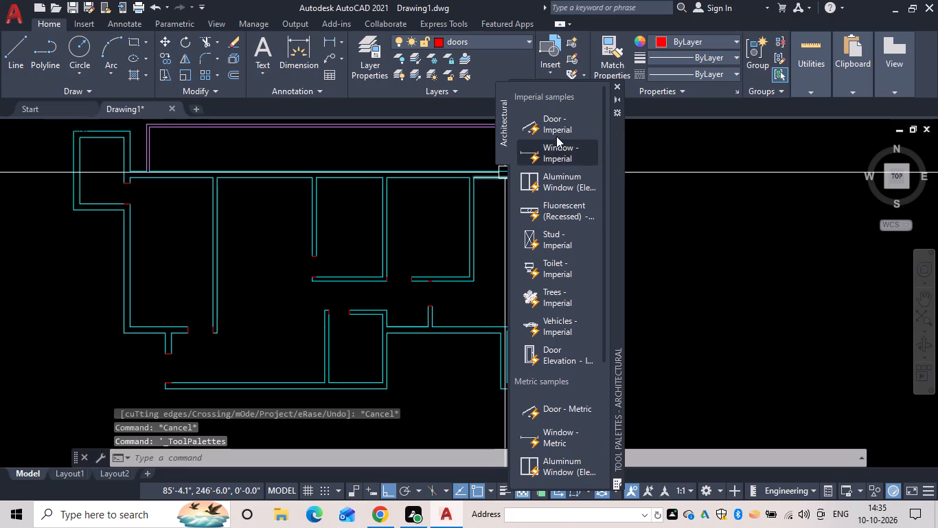
{"action": "left_click_drag", "start_coordinate": [557, 122], "coordinate": [271, 250]}
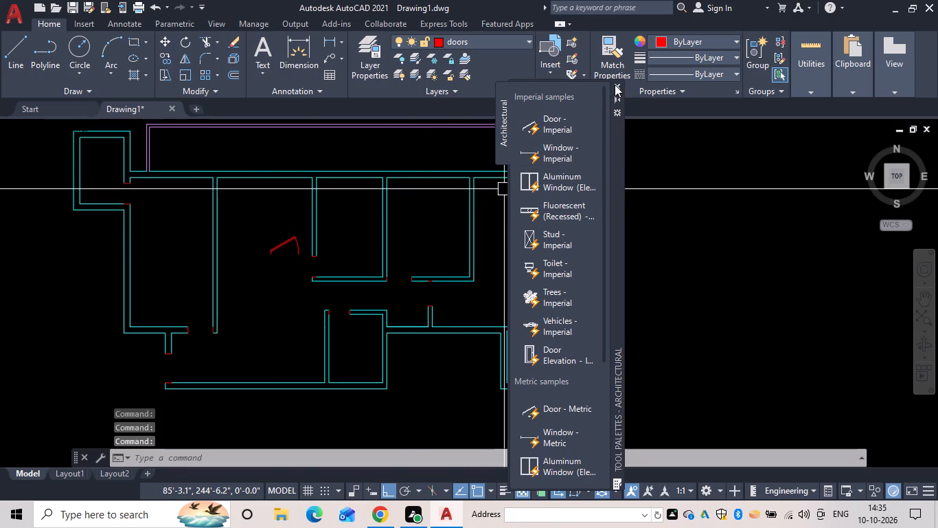
{"action": "left_click", "coordinate": [615, 85]}
{"action": "key", "text": "Escape"}
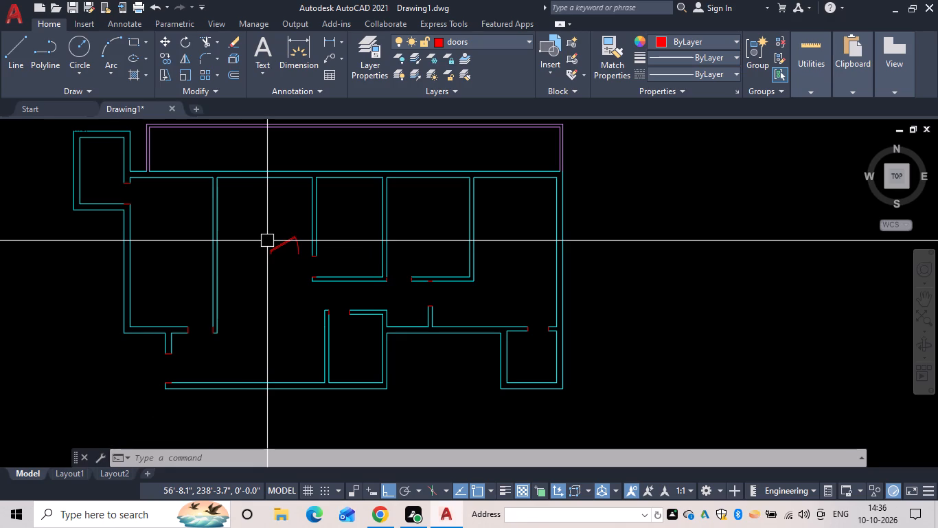
{"action": "key", "text": "Escape"}
Set the inserted door block's swing to Open 90º.
{"action": "scroll", "coordinate": [288, 249], "scroll_direction": "up", "scroll_amount": 2}
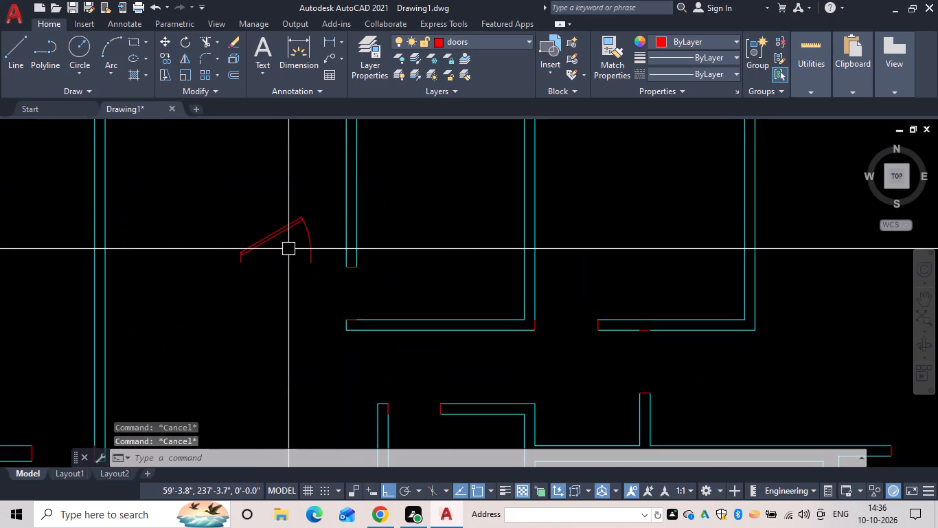
{"action": "left_click", "coordinate": [288, 232]}
{"action": "left_click", "coordinate": [236, 230]}
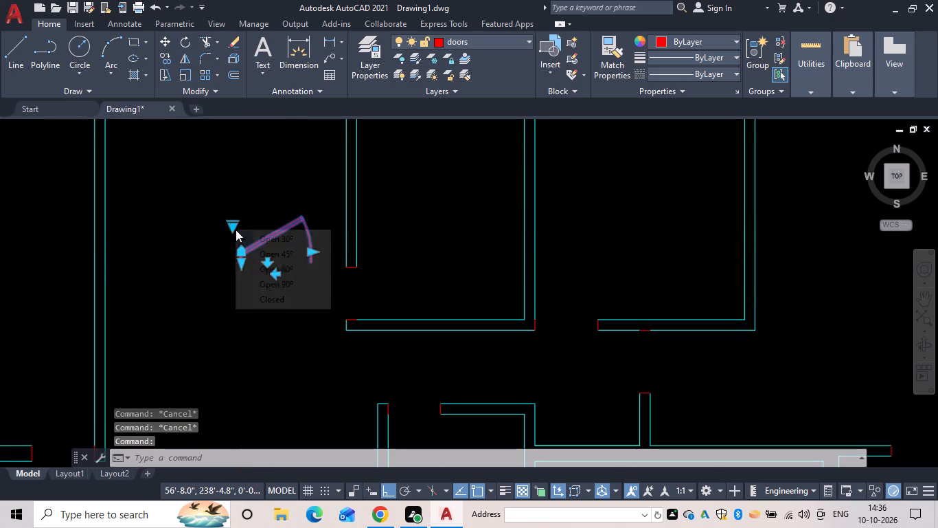
{"action": "left_click", "coordinate": [266, 287]}
{"action": "key", "text": "Escape"}
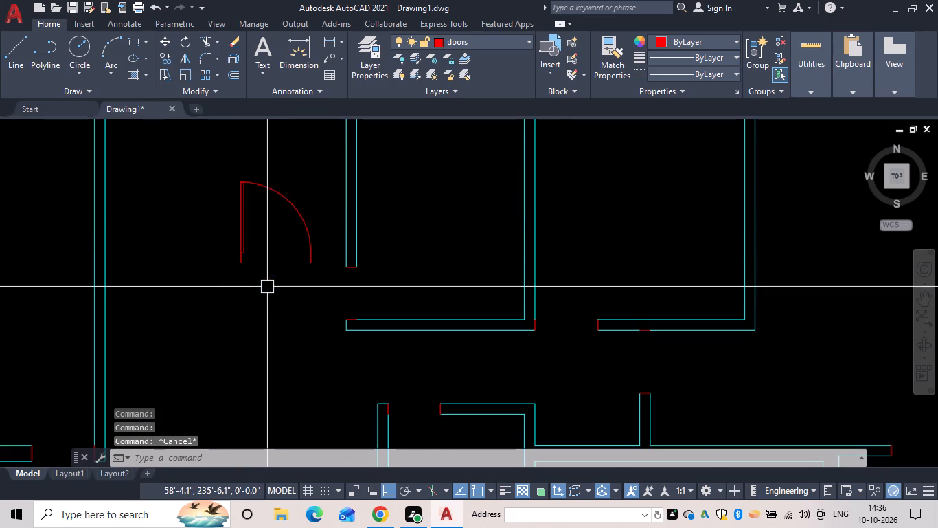
Rotate the door block 90° counterclockwise about the lower end of its hinge side.
{"action": "scroll", "coordinate": [266, 298], "scroll_direction": "down", "scroll_amount": 1}
{"action": "middle_click_drag", "start_coordinate": [268, 300], "coordinate": [268, 325]}
{"action": "type", "text": "ro"}
{"action": "key", "text": "space"}
{"action": "left_click_drag", "start_coordinate": [272, 316], "coordinate": [232, 287]}
{"action": "left_click", "coordinate": [225, 278]}
{"action": "key", "text": "space"}
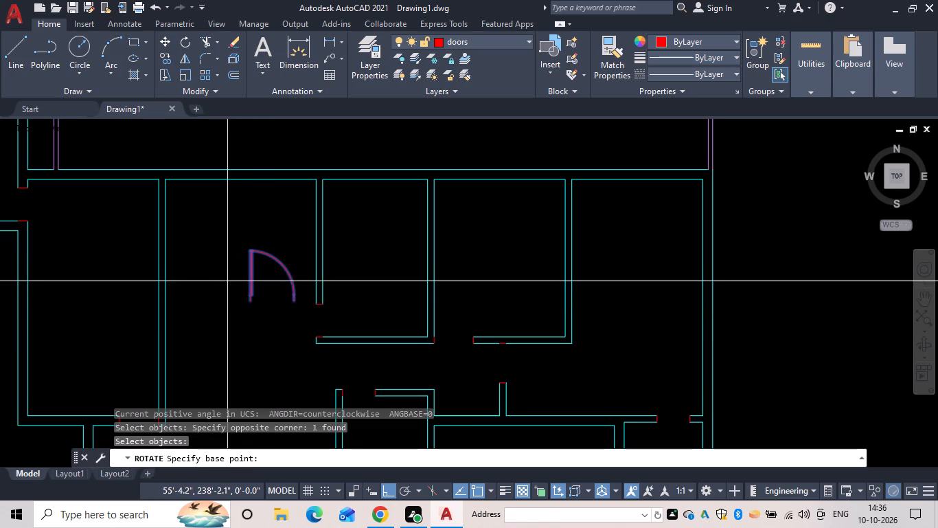
{"action": "left_click", "coordinate": [251, 302]}
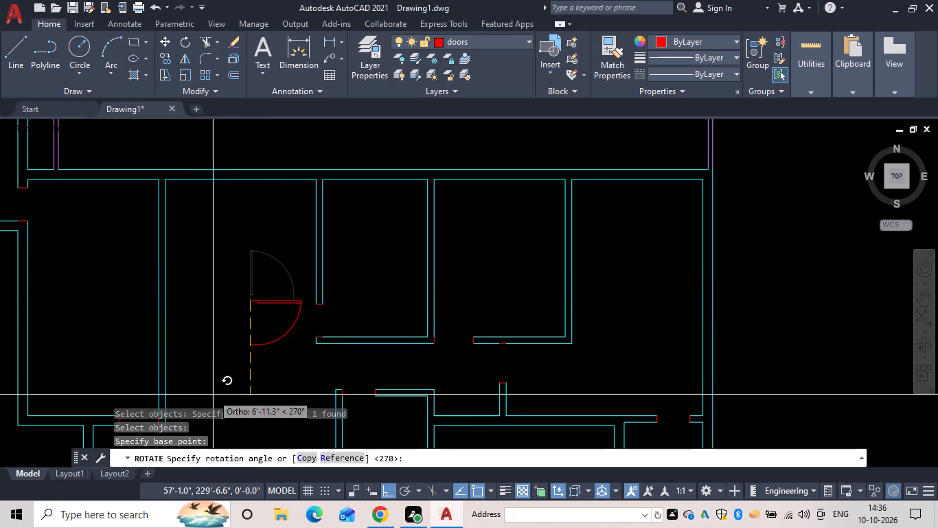
{"action": "left_click", "coordinate": [244, 225]}
{"action": "key", "text": "Escape"}
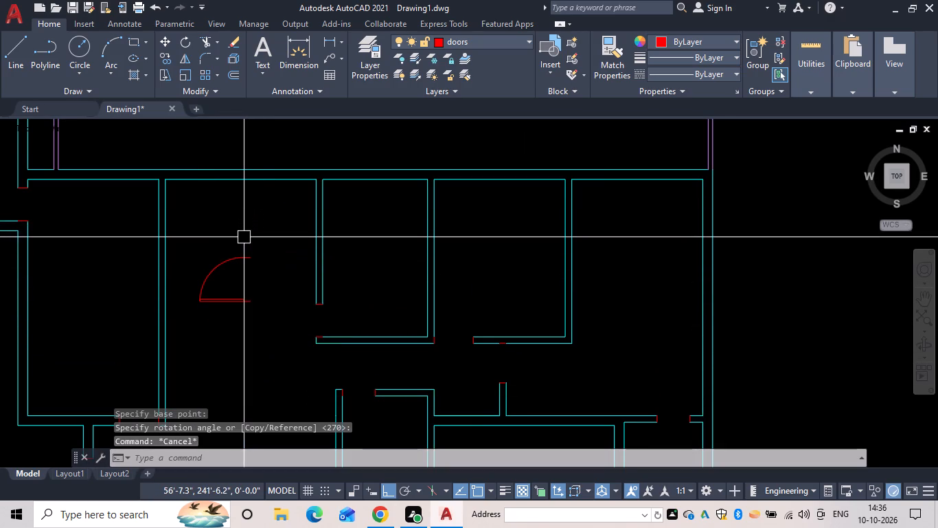
Copy the door from its hinge-side end to the south jamb of the small northwest room's east-wall doorway.
{"action": "key", "text": "c"}
{"action": "type", "text": "o"}
{"action": "key", "text": "space"}
{"action": "left_click_drag", "start_coordinate": [246, 338], "coordinate": [238, 300]}
{"action": "left_click", "coordinate": [227, 273]}
{"action": "key", "text": "space"}
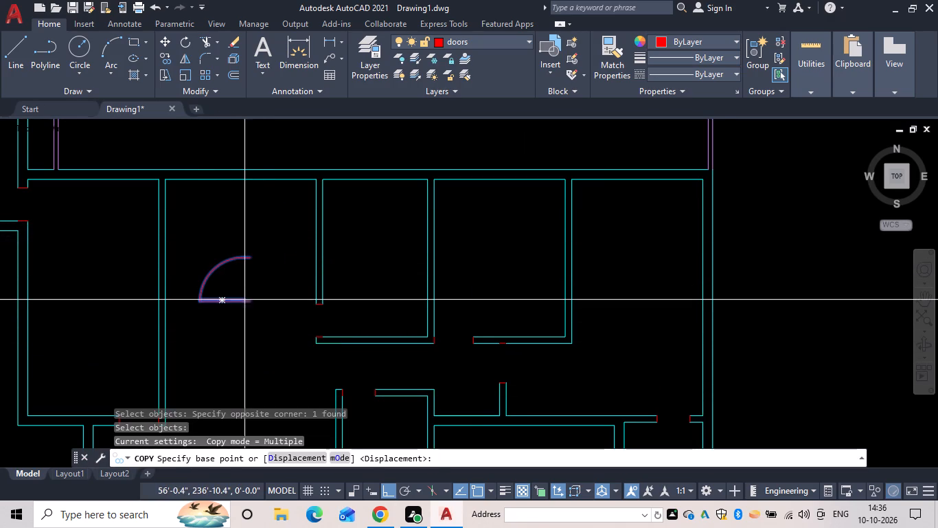
{"action": "left_click", "coordinate": [251, 302]}
{"action": "scroll", "coordinate": [222, 277], "scroll_direction": "down", "scroll_amount": 2}
{"action": "middle_click_drag", "start_coordinate": [219, 280], "coordinate": [310, 333]}
{"action": "scroll", "coordinate": [255, 327], "scroll_direction": "up", "scroll_amount": 3}
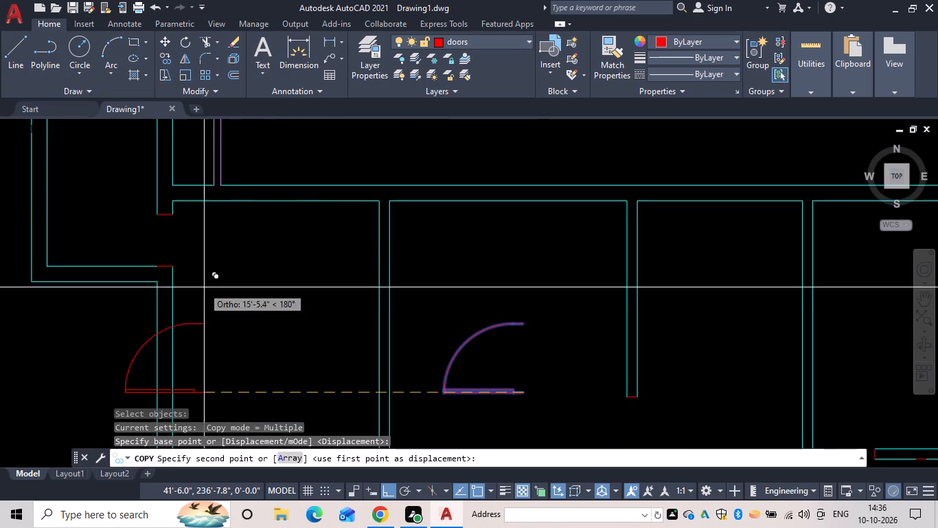
{"action": "left_click", "coordinate": [176, 265]}
{"action": "scroll", "coordinate": [218, 306], "scroll_direction": "down", "scroll_amount": 1}
{"action": "middle_click_drag", "start_coordinate": [218, 306], "coordinate": [215, 305]}
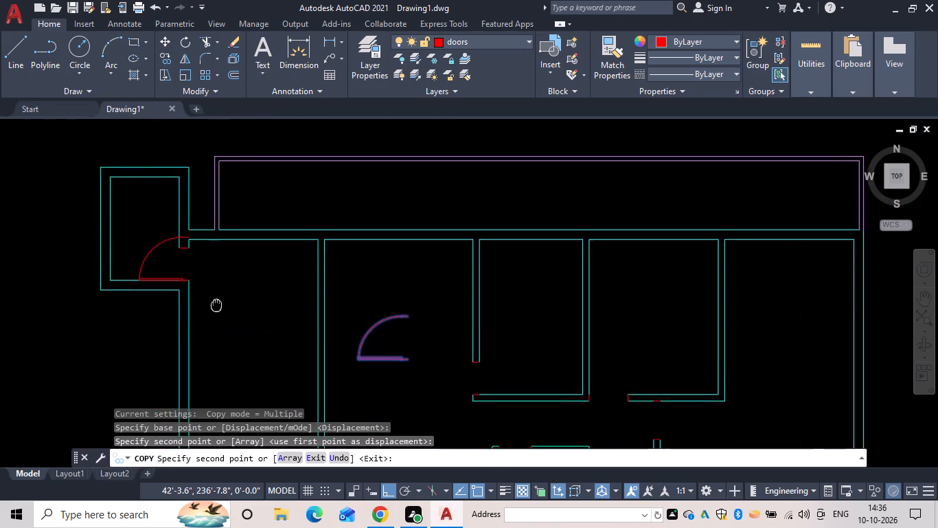
{"action": "middle_click_drag", "start_coordinate": [215, 305], "coordinate": [175, 223]}
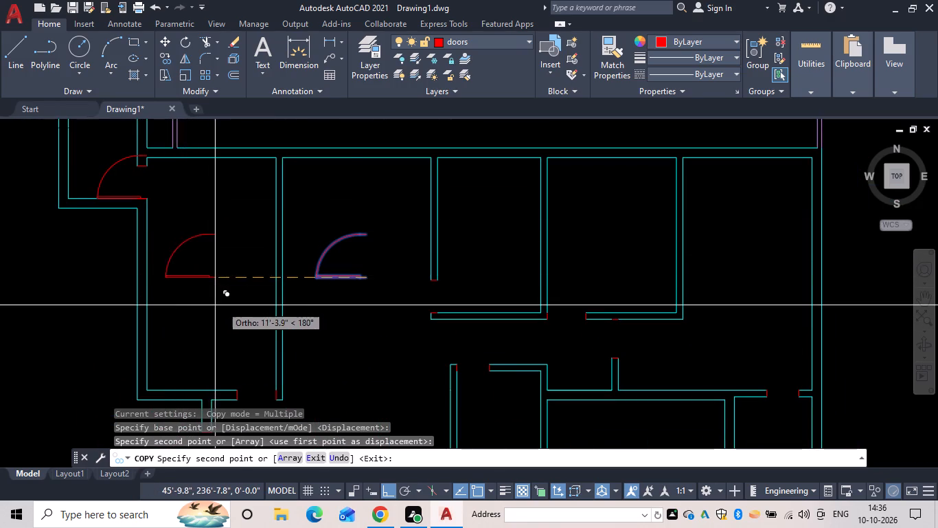
{"action": "scroll", "coordinate": [222, 305], "scroll_direction": "down", "scroll_amount": 1}
{"action": "middle_click_drag", "start_coordinate": [222, 305], "coordinate": [203, 254]}
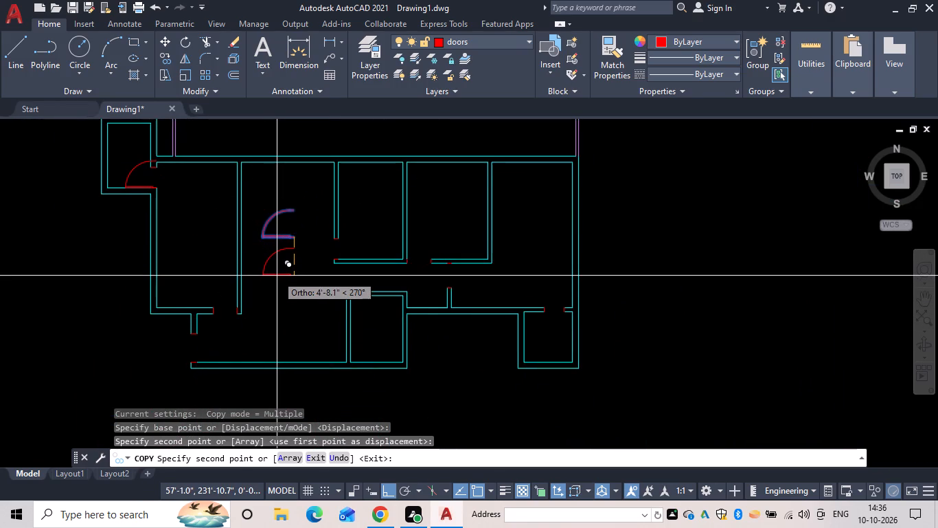
{"action": "key", "text": "Escape"}
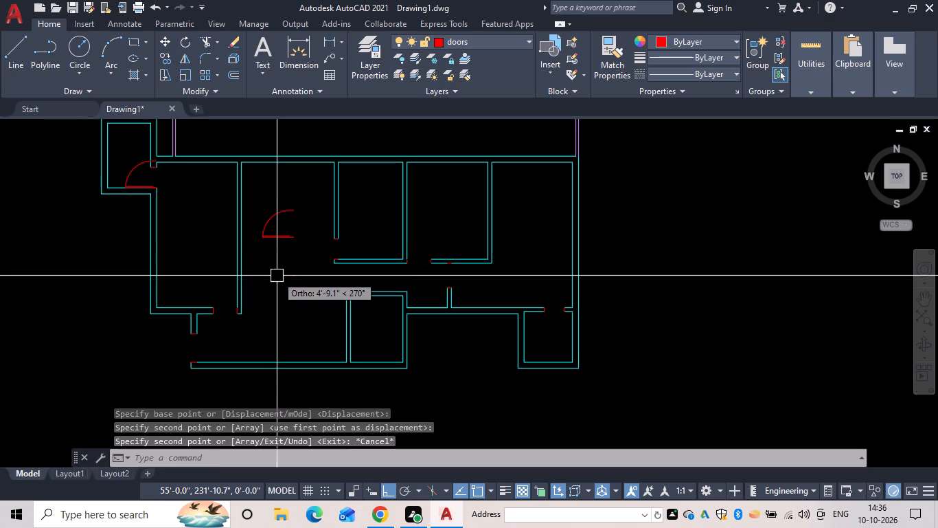
Rotate the central room's loose door 270° about its hinge-side end so the leaf points north.
{"action": "type", "text": "ro"}
{"action": "key", "text": "space"}
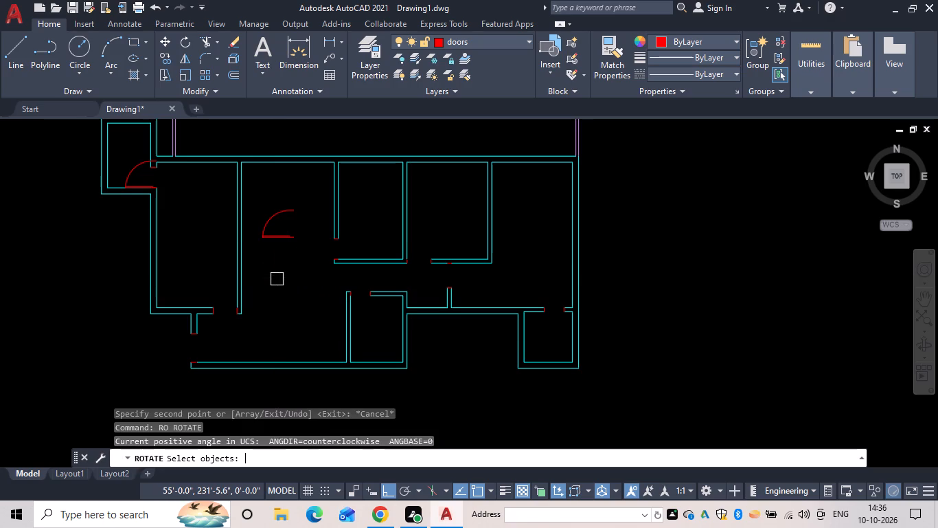
{"action": "left_click_drag", "start_coordinate": [310, 252], "coordinate": [294, 227]}
{"action": "left_click", "coordinate": [285, 212]}
{"action": "key", "text": "space"}
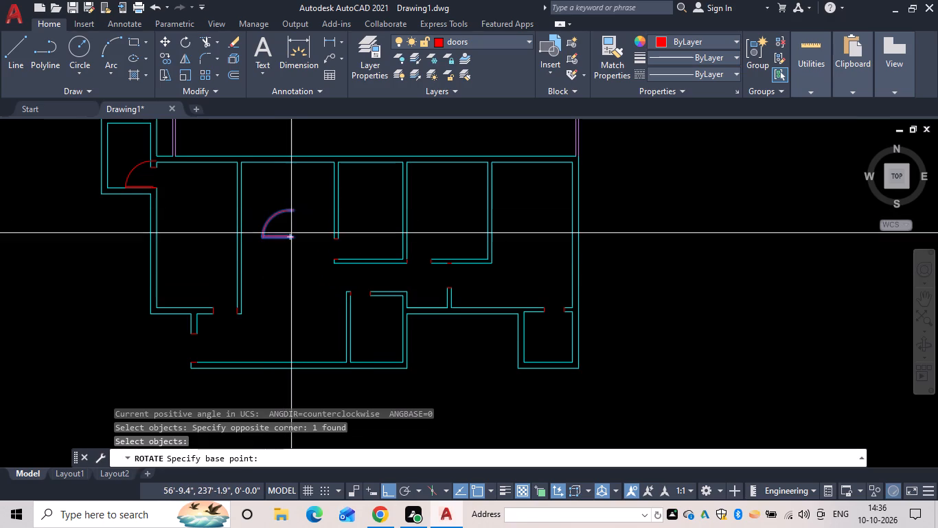
{"action": "left_click", "coordinate": [293, 240]}
{"action": "left_click", "coordinate": [288, 268]}
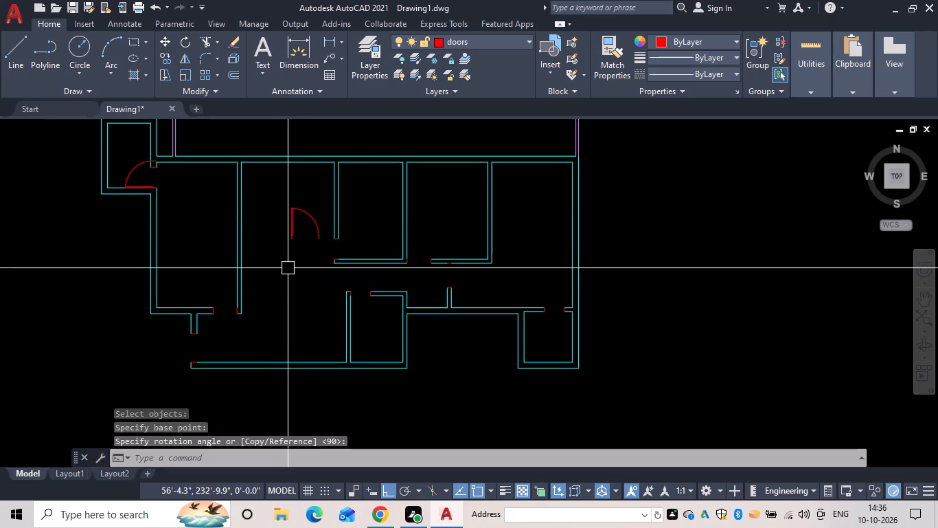
{"action": "key", "text": "Escape"}
Mirror the loose door across a vertical line through its arc's lower end, keeping the source door.
{"action": "type", "text": "mi"}
{"action": "key", "text": "space"}
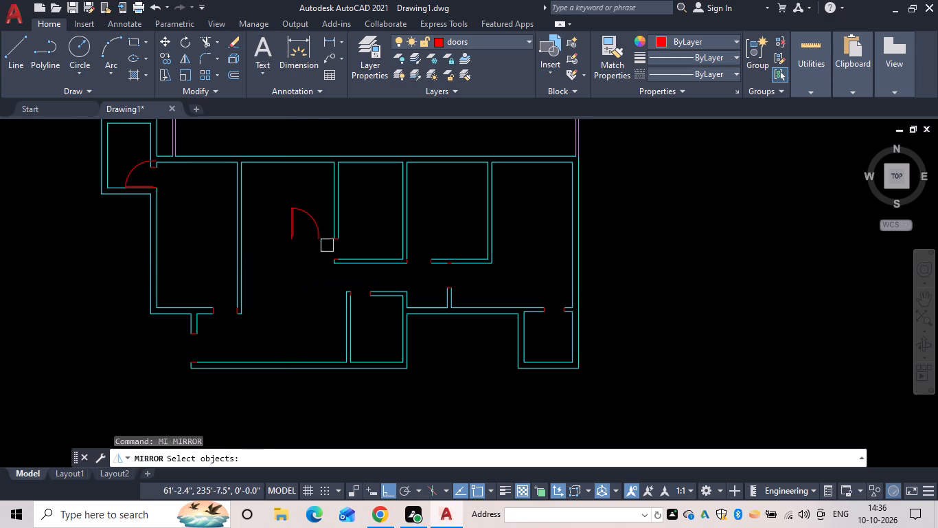
{"action": "left_click_drag", "start_coordinate": [327, 245], "coordinate": [286, 228]}
{"action": "left_click", "coordinate": [279, 221]}
{"action": "key", "text": "space"}
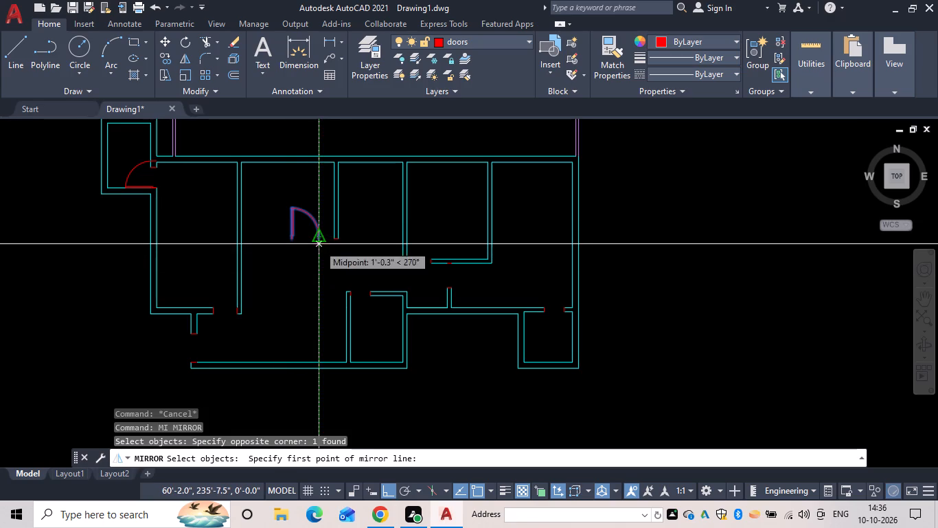
{"action": "scroll", "coordinate": [321, 236], "scroll_direction": "up", "scroll_amount": 3}
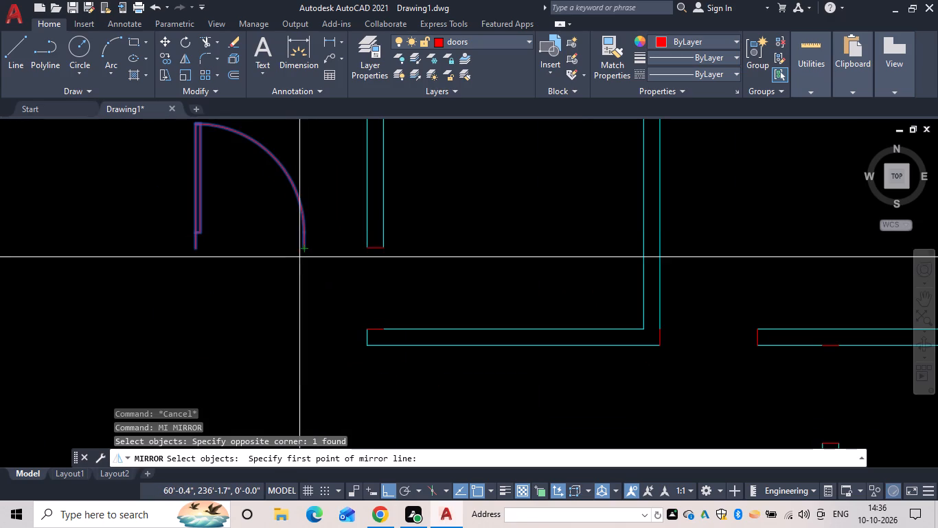
{"action": "left_click", "coordinate": [306, 247]}
{"action": "left_click", "coordinate": [312, 179]}
{"action": "type", "text": "n"}
{"action": "key", "text": "space"}
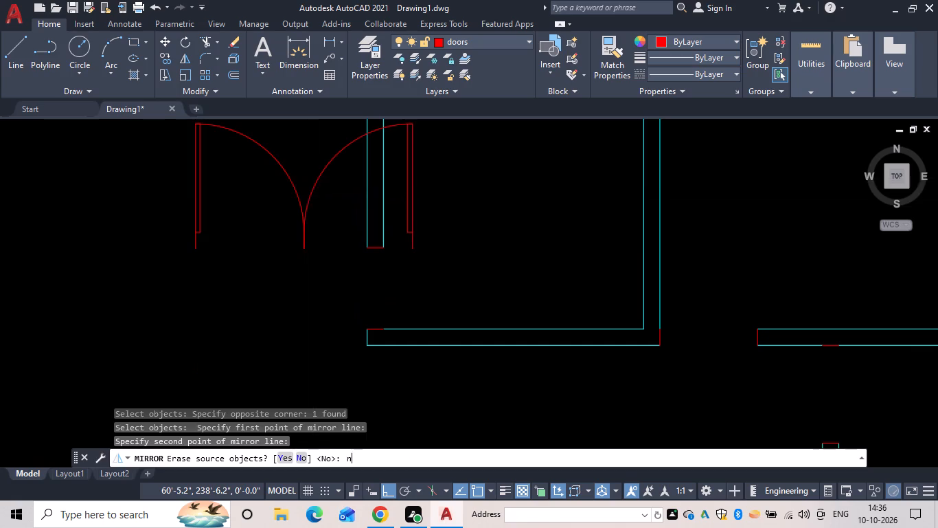
Move the mirrored door by its hinge-side end to the east jamb of the west room's south-wall doorway.
{"action": "key", "text": "m"}
{"action": "key", "text": "space"}
{"action": "left_click_drag", "start_coordinate": [433, 258], "coordinate": [419, 236]}
{"action": "left_click", "coordinate": [413, 231]}
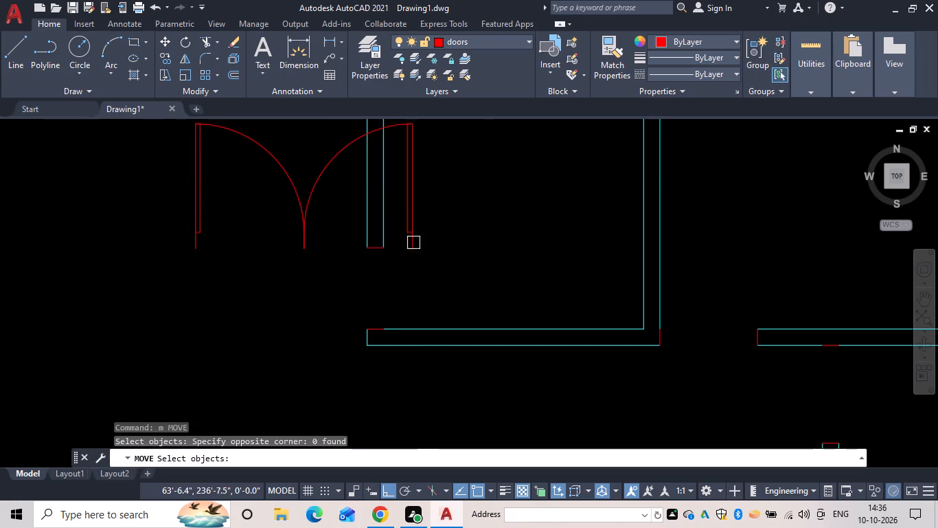
{"action": "left_click_drag", "start_coordinate": [412, 257], "coordinate": [415, 251]}
{"action": "left_click", "coordinate": [415, 236]}
{"action": "left_click", "coordinate": [407, 236]}
{"action": "key", "text": "space"}
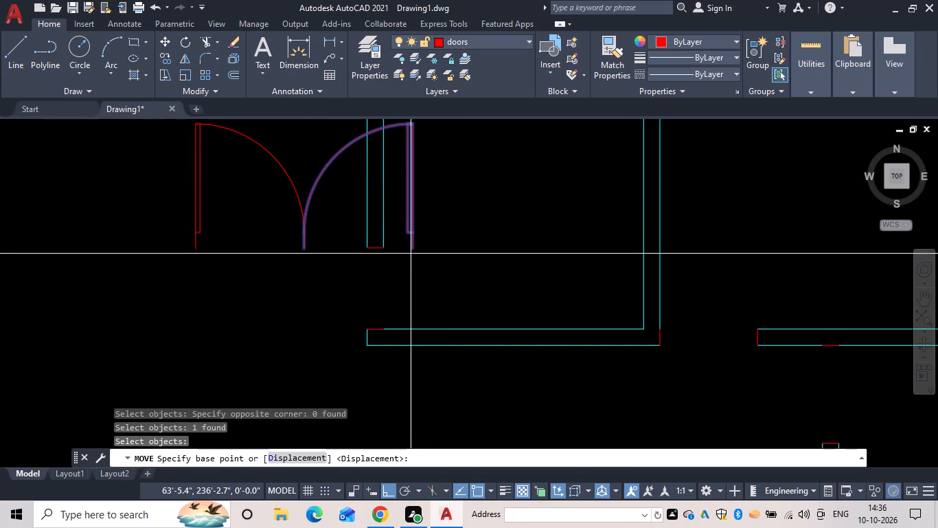
{"action": "left_click", "coordinate": [411, 247]}
{"action": "scroll", "coordinate": [357, 302], "scroll_direction": "down", "scroll_amount": 3}
{"action": "middle_click_drag", "start_coordinate": [357, 302], "coordinate": [436, 247]}
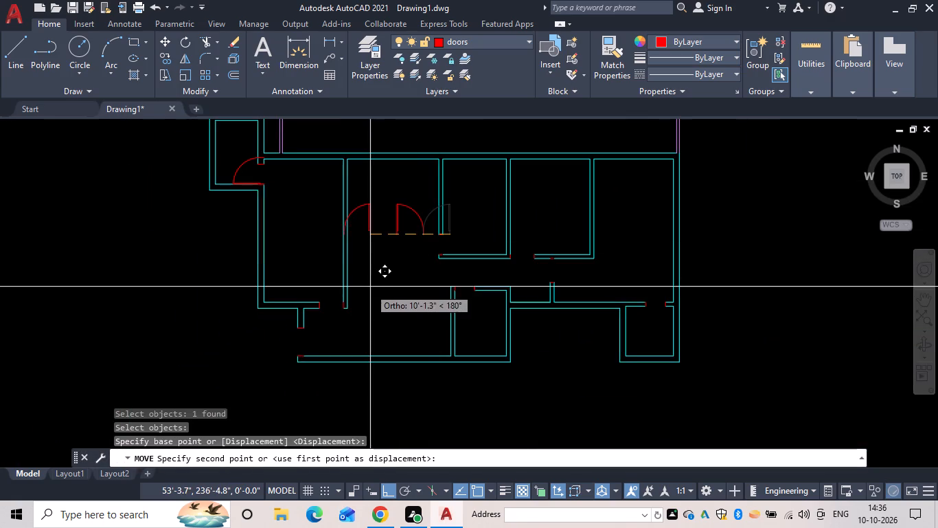
{"action": "scroll", "coordinate": [341, 309], "scroll_direction": "up", "scroll_amount": 4}
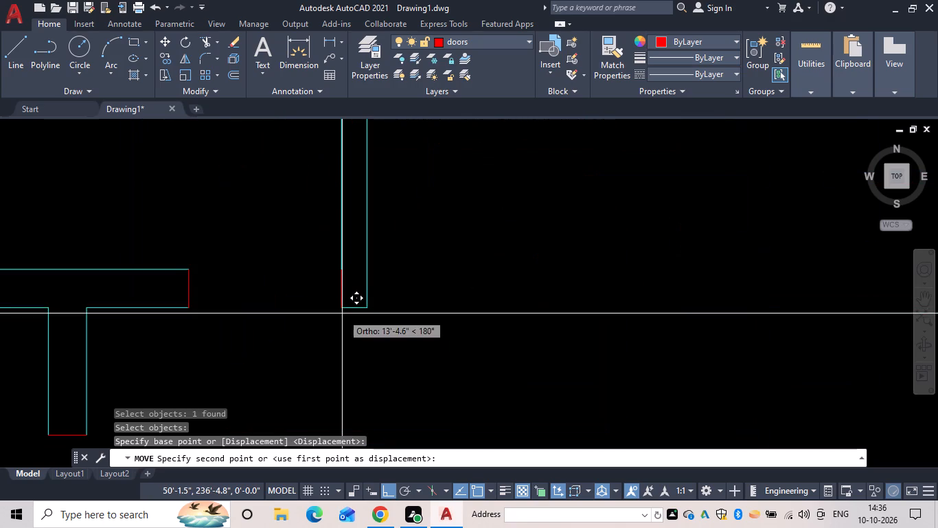
{"action": "left_click", "coordinate": [341, 307]}
{"action": "scroll", "coordinate": [436, 327], "scroll_direction": "down", "scroll_amount": 4}
{"action": "middle_click_drag", "start_coordinate": [428, 330], "coordinate": [320, 309]}
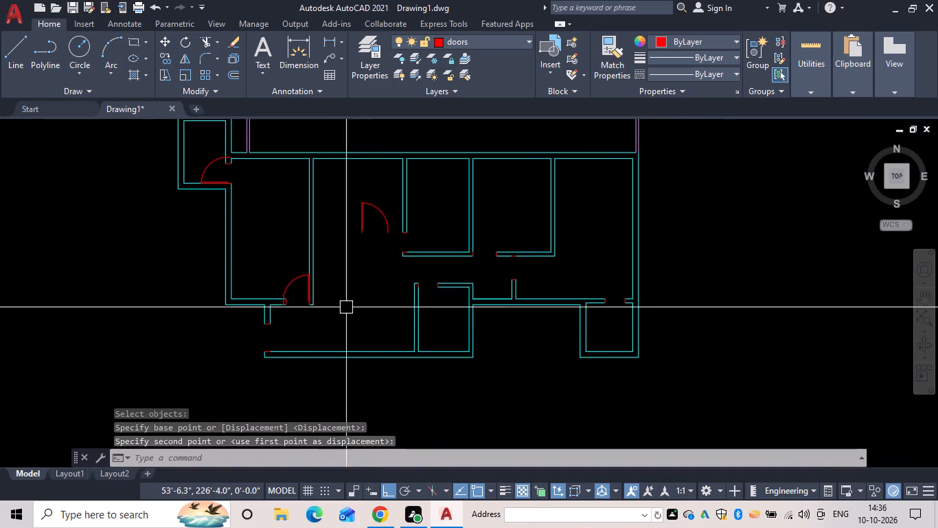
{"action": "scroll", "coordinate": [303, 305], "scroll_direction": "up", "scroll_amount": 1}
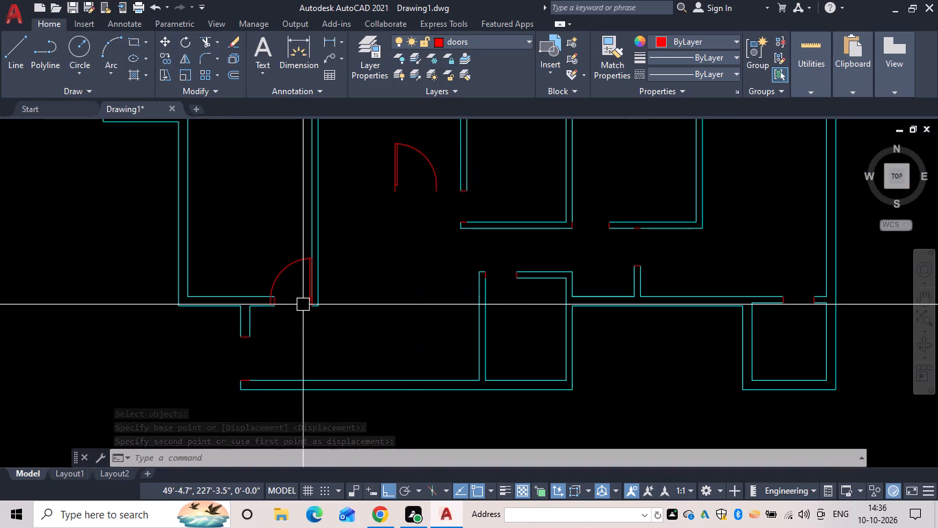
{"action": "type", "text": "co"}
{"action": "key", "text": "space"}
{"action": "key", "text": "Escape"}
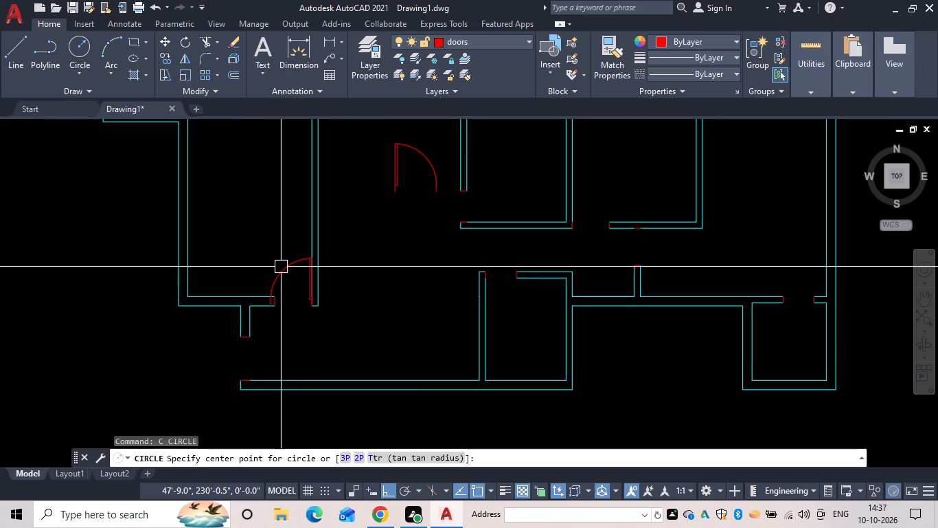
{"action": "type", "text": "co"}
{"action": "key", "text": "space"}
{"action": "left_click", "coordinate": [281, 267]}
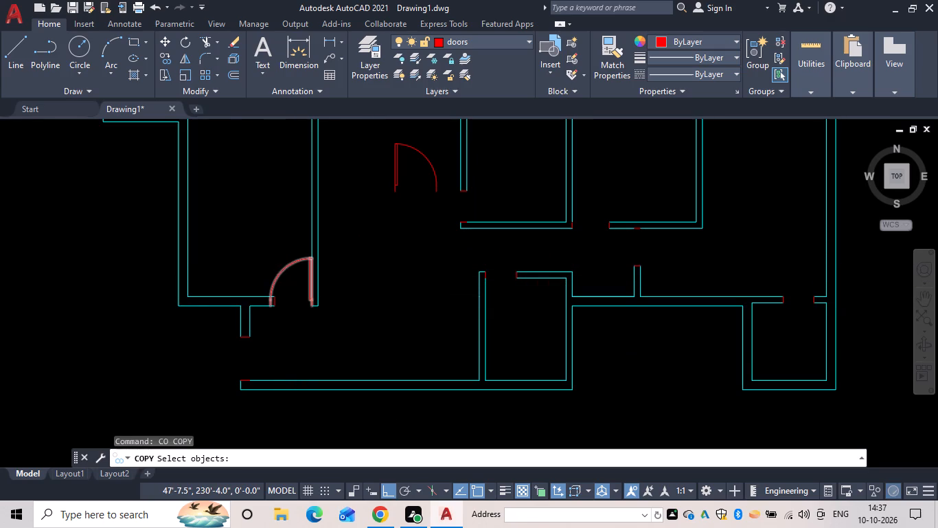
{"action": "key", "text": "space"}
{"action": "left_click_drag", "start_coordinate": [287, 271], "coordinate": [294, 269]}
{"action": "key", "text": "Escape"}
Copy the west room's south doorway door about 8' east from its hinge-side end into the open central area.
{"action": "type", "text": "co"}
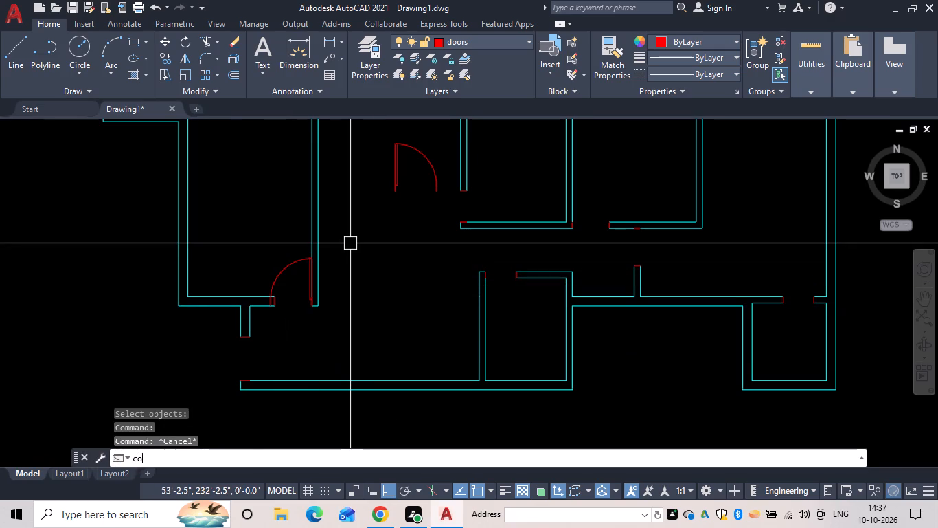
{"action": "key", "text": "space"}
{"action": "left_click", "coordinate": [280, 267]}
{"action": "key", "text": "space"}
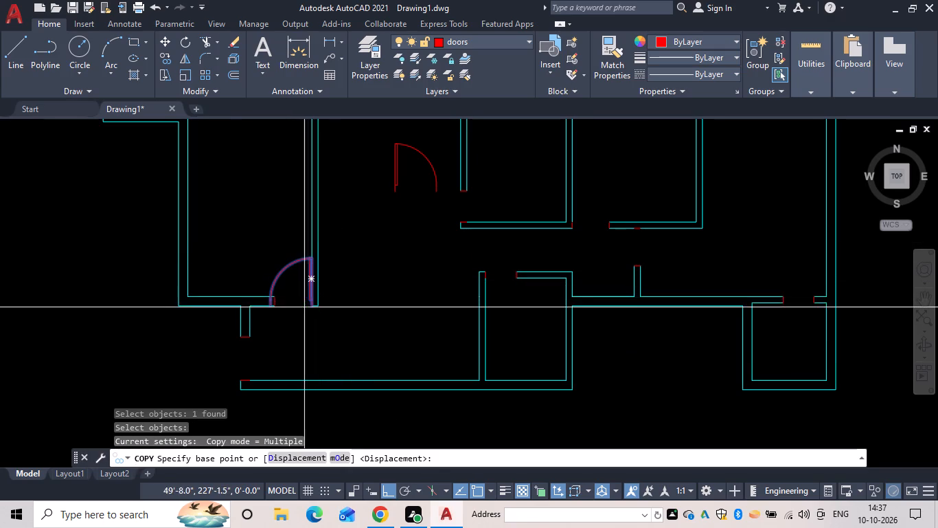
{"action": "left_click", "coordinate": [314, 305]}
{"action": "left_click", "coordinate": [411, 222]}
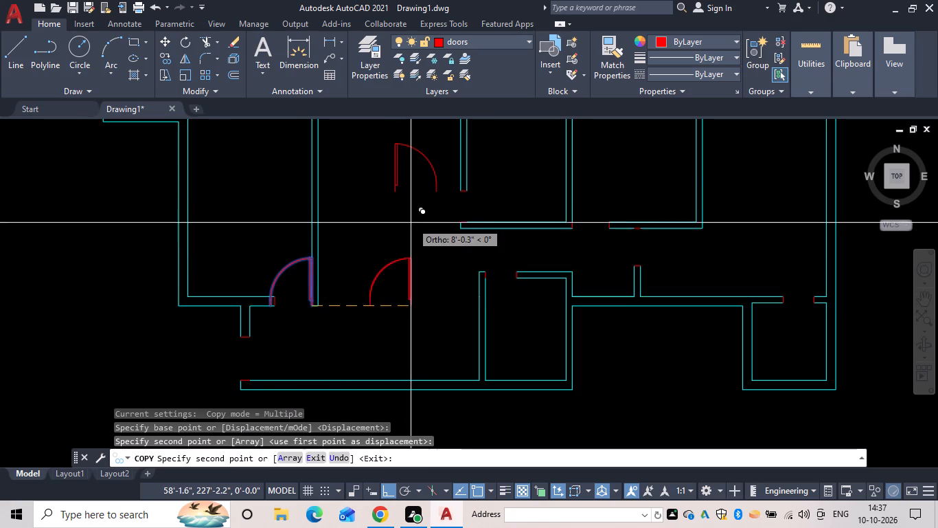
Rotate the copied door in the open central area 270° about its hinge-side end so the leaf points east.
{"action": "key", "text": "Escape"}
{"action": "key", "text": "r"}
{"action": "key", "text": "o"}
{"action": "key", "text": "space"}
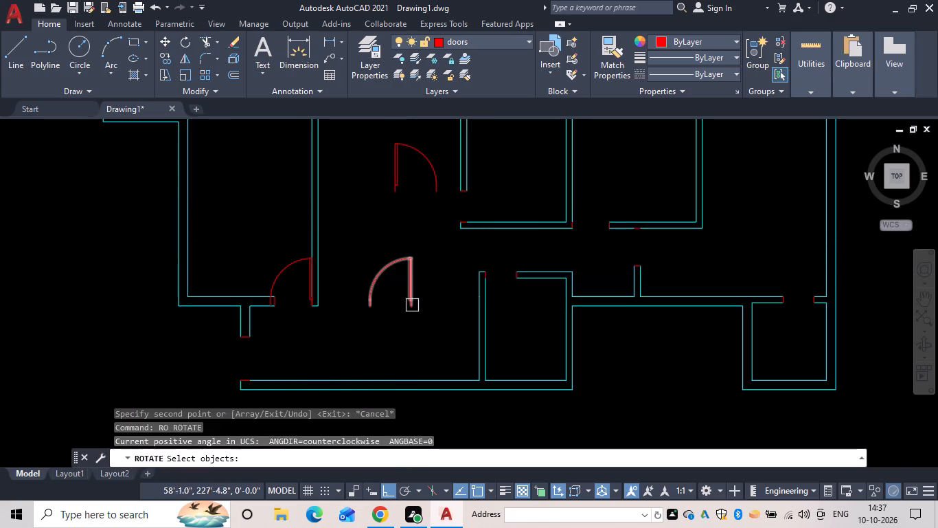
{"action": "left_click_drag", "start_coordinate": [413, 307], "coordinate": [378, 284]}
{"action": "left_click", "coordinate": [357, 267]}
{"action": "key", "text": "space"}
{"action": "left_click", "coordinate": [349, 267]}
{"action": "key", "text": "space"}
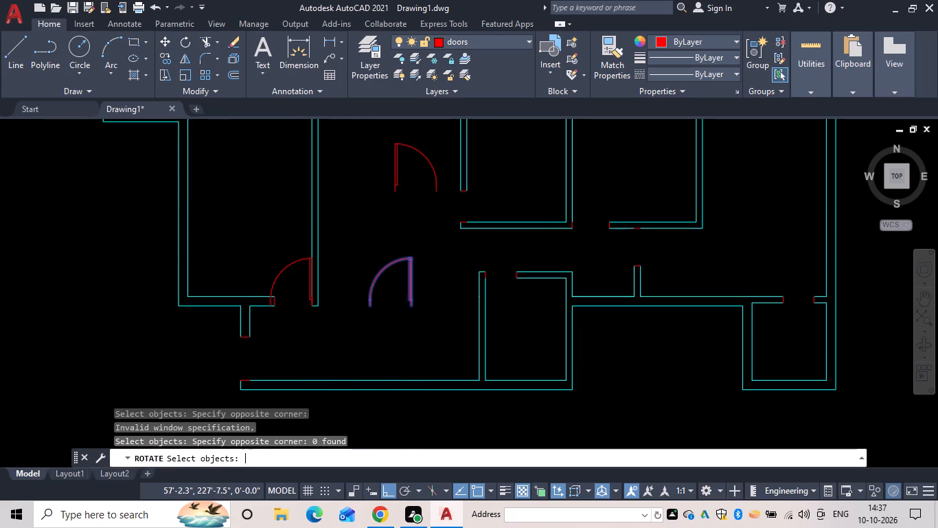
{"action": "left_click", "coordinate": [413, 309]}
{"action": "left_click", "coordinate": [404, 321]}
{"action": "key", "text": "Escape"}
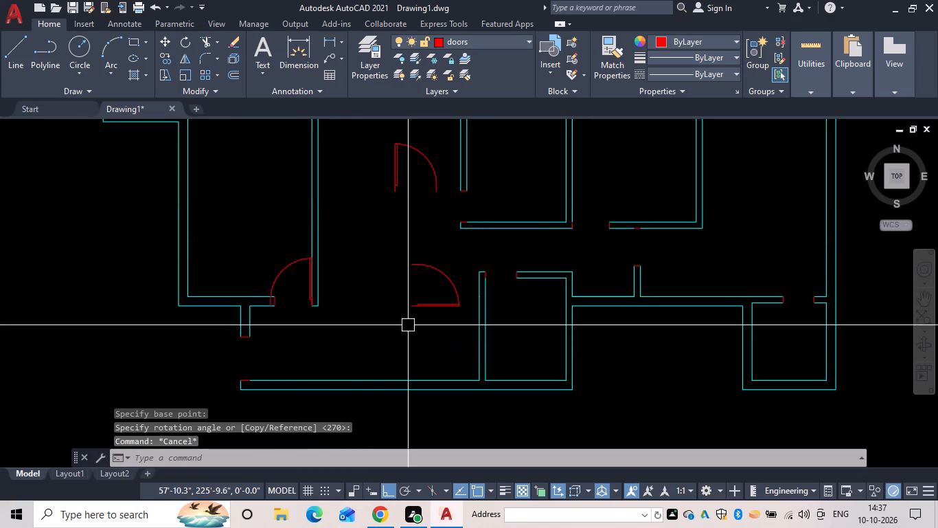
Move the rotated door by its hinge-side end to the south jamb of the doorway in the central room's east wall.
{"action": "type", "text": "m"}
{"action": "key", "text": "space"}
{"action": "left_click_drag", "start_coordinate": [435, 322], "coordinate": [402, 305]}
{"action": "left_click_drag", "start_coordinate": [379, 287], "coordinate": [384, 294]}
{"action": "key", "text": "space"}
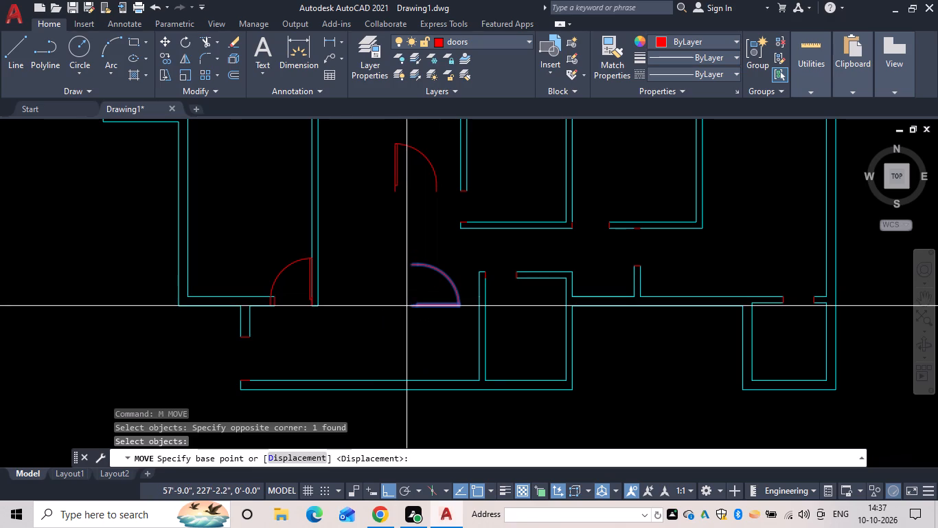
{"action": "scroll", "coordinate": [411, 305], "scroll_direction": "up", "scroll_amount": 4}
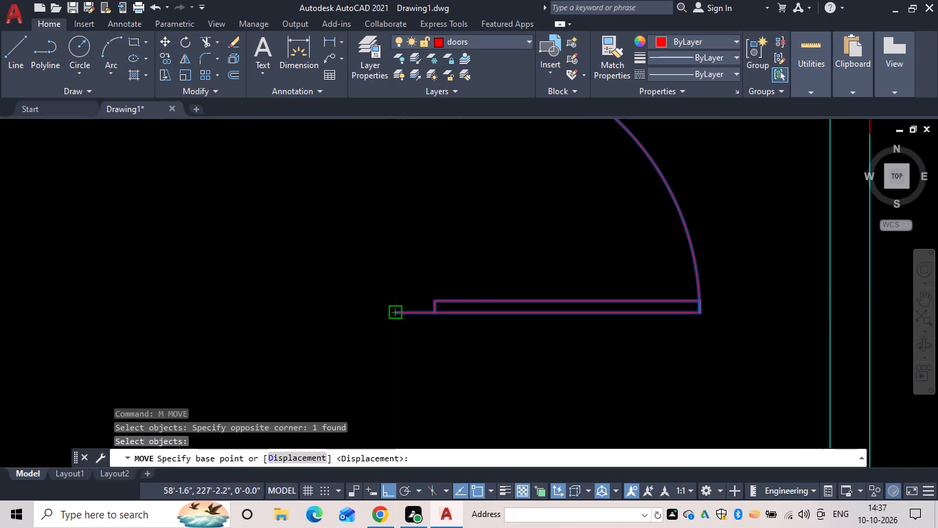
{"action": "left_click", "coordinate": [393, 313]}
{"action": "scroll", "coordinate": [400, 233], "scroll_direction": "down", "scroll_amount": 4}
{"action": "middle_click_drag", "start_coordinate": [393, 232], "coordinate": [327, 381]}
{"action": "scroll", "coordinate": [325, 379], "scroll_direction": "up", "scroll_amount": 1}
{"action": "scroll", "coordinate": [398, 258], "scroll_direction": "up", "scroll_amount": 3}
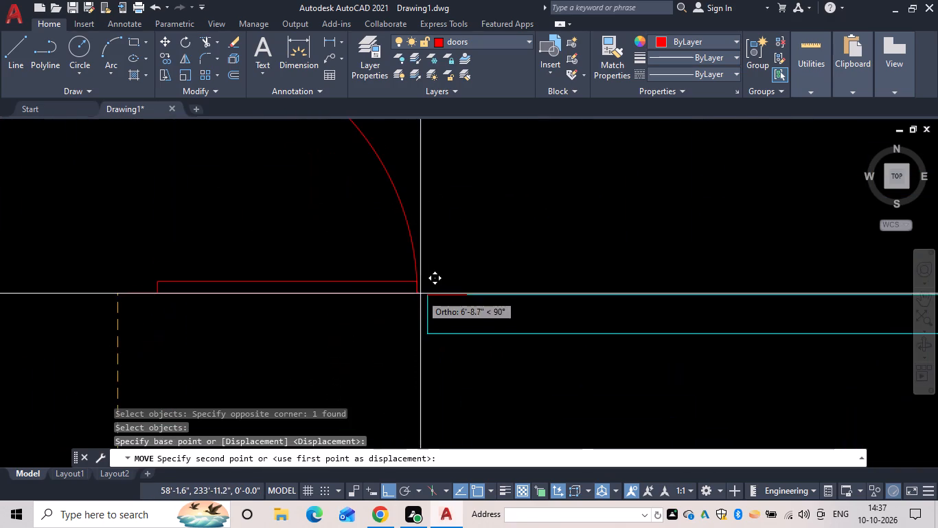
{"action": "left_click", "coordinate": [428, 296]}
Copy the central room's loose door from its hinge-side end to the west jamb of the doorway in the next room's south wall farther east.
{"action": "scroll", "coordinate": [414, 261], "scroll_direction": "down", "scroll_amount": 1}
{"action": "middle_click_drag", "start_coordinate": [404, 262], "coordinate": [323, 330]}
{"action": "scroll", "coordinate": [410, 261], "scroll_direction": "down", "scroll_amount": 1}
{"action": "scroll", "coordinate": [342, 320], "scroll_direction": "down", "scroll_amount": 2}
{"action": "middle_click_drag", "start_coordinate": [336, 315], "coordinate": [264, 241]}
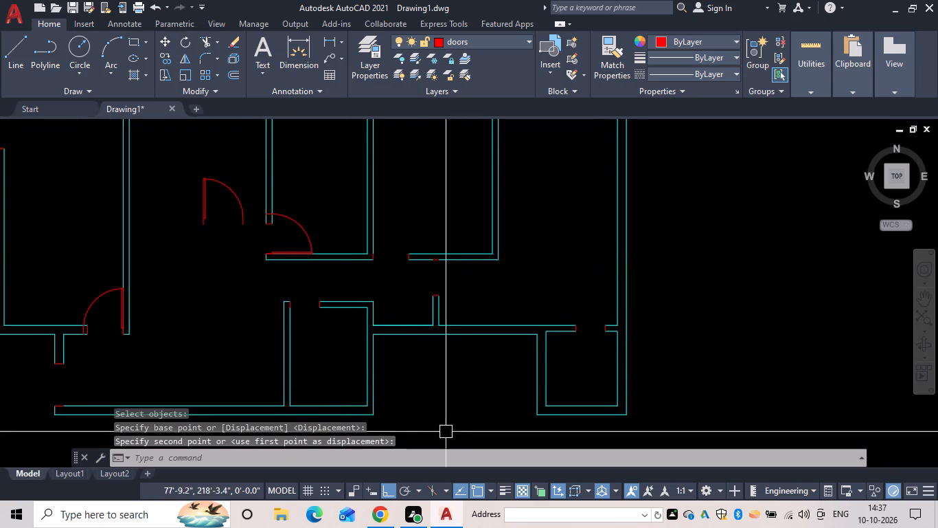
{"action": "scroll", "coordinate": [430, 403], "scroll_direction": "down", "scroll_amount": 2}
{"action": "middle_click_drag", "start_coordinate": [430, 403], "coordinate": [415, 385]}
{"action": "scroll", "coordinate": [327, 336], "scroll_direction": "up", "scroll_amount": 2}
{"action": "key", "text": "Escape"}
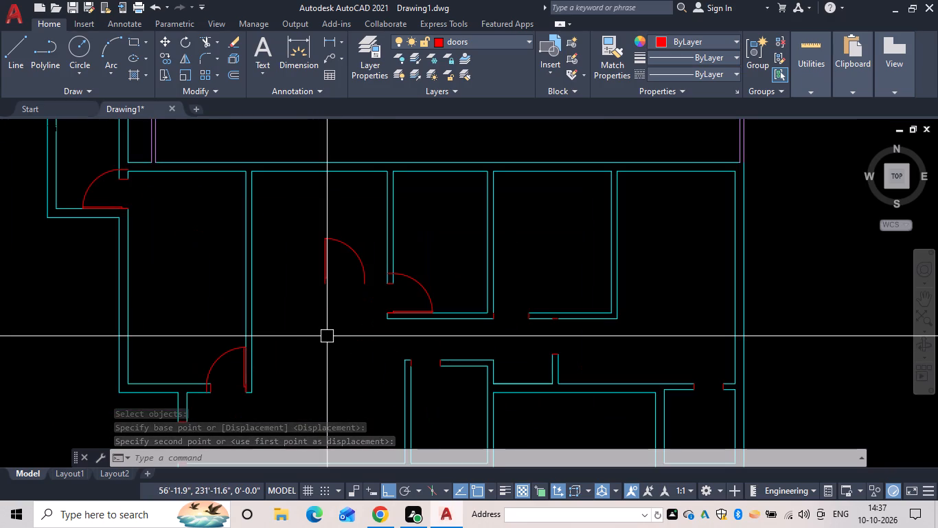
{"action": "type", "text": "co"}
{"action": "key", "text": "space"}
{"action": "left_click_drag", "start_coordinate": [336, 316], "coordinate": [332, 302]}
{"action": "left_click", "coordinate": [318, 280]}
{"action": "key", "text": "space"}
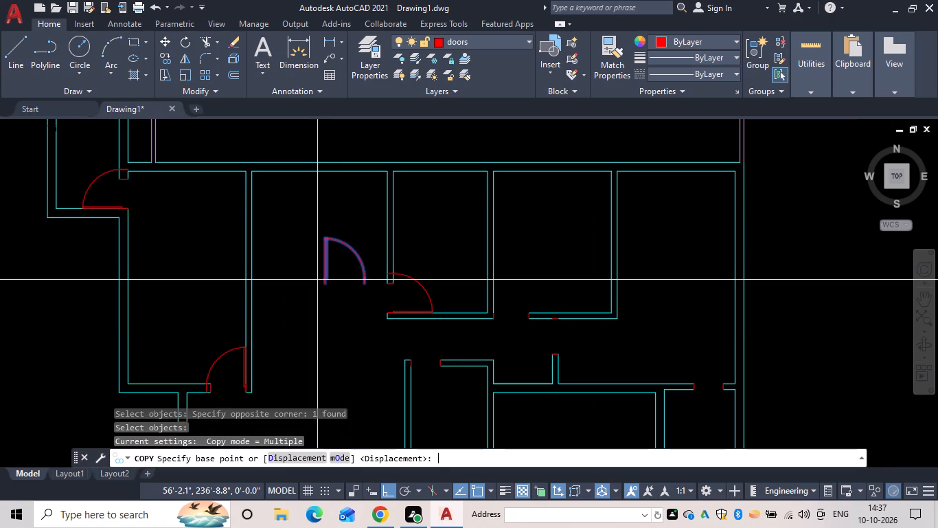
{"action": "left_click", "coordinate": [325, 284]}
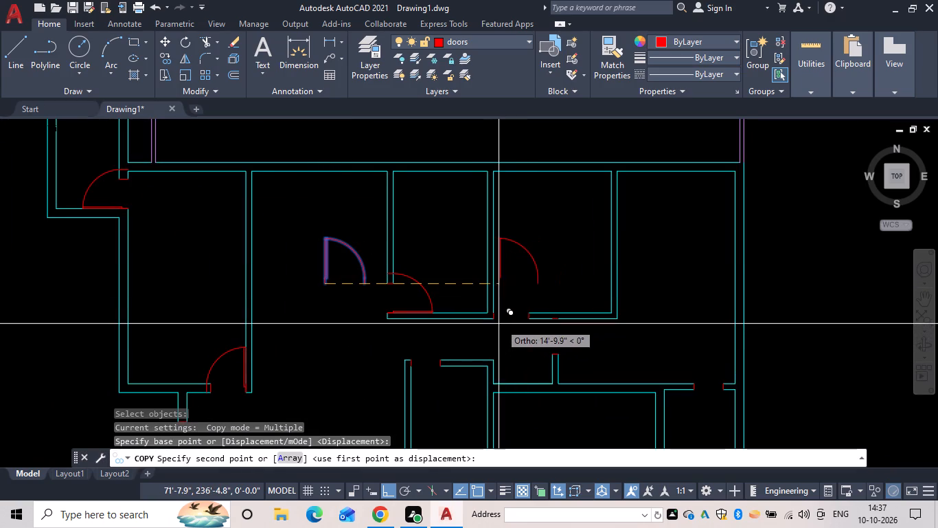
{"action": "left_click", "coordinate": [494, 319]}
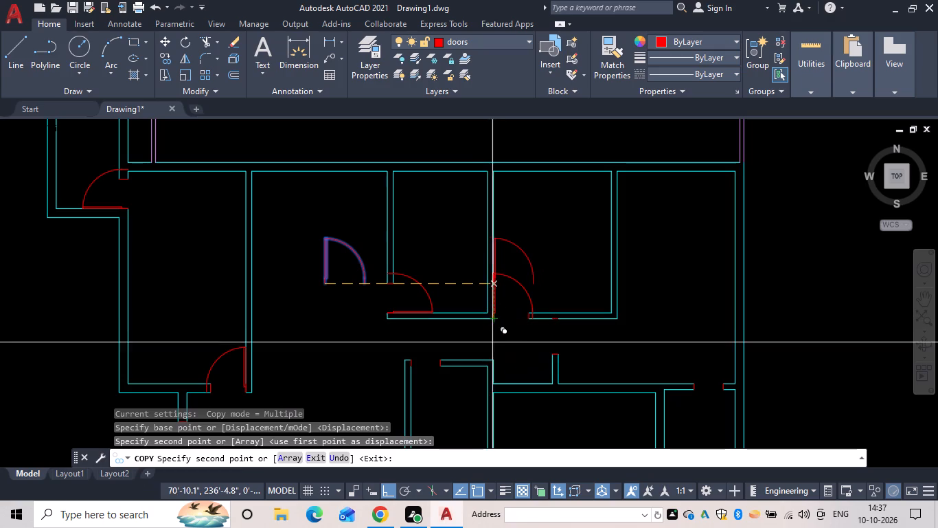
{"action": "key", "text": "Escape"}
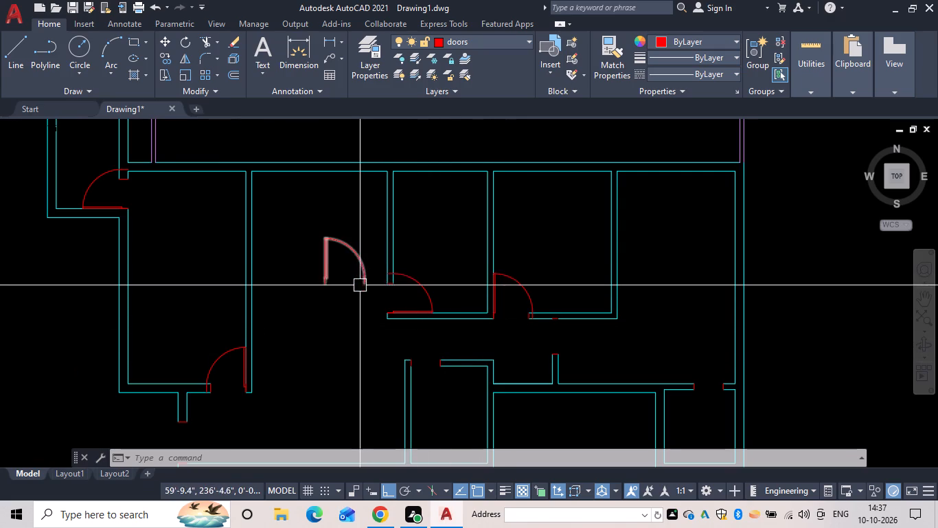
Flip the central room's loose door vertically and horizontally so the leaf points south from its east side.
{"action": "left_click", "coordinate": [352, 252]}
{"action": "left_click", "coordinate": [336, 283]}
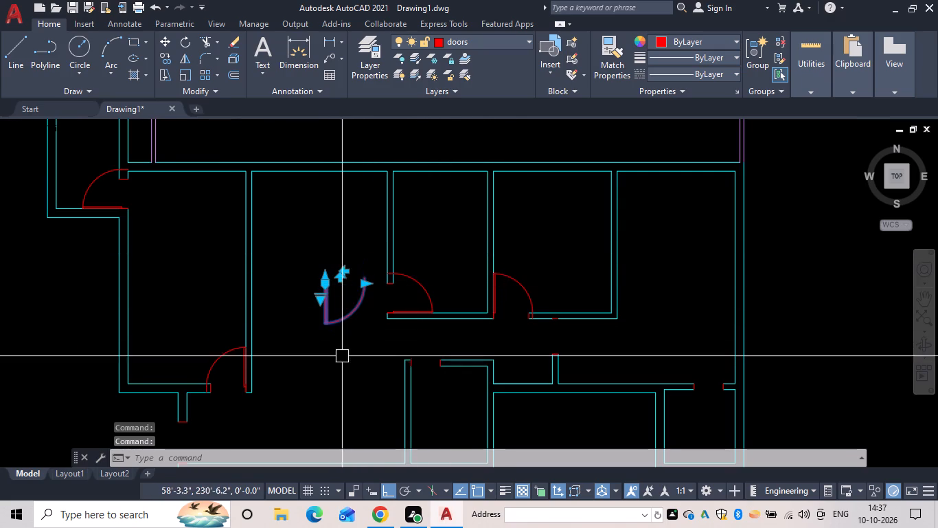
{"action": "left_click", "coordinate": [362, 285]}
{"action": "left_click", "coordinate": [362, 285]}
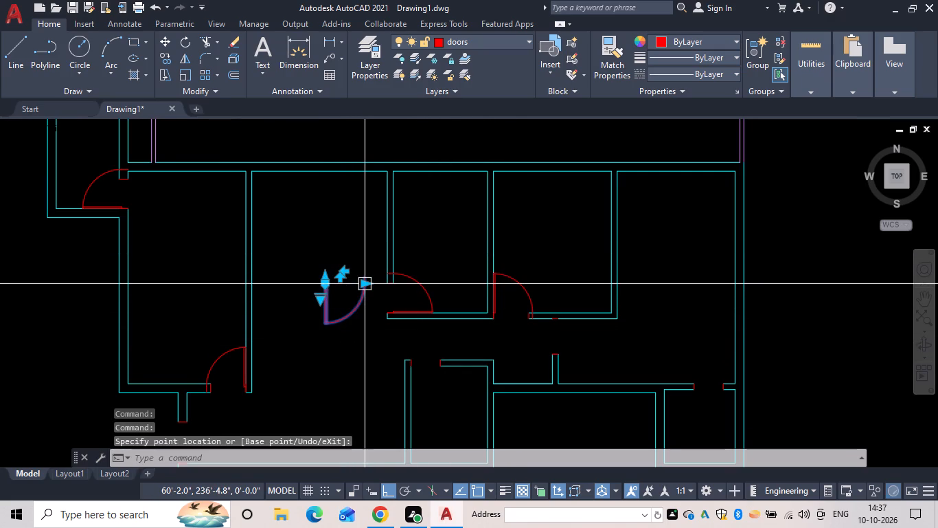
{"action": "key", "text": "Escape"}
{"action": "left_click", "coordinate": [363, 302]}
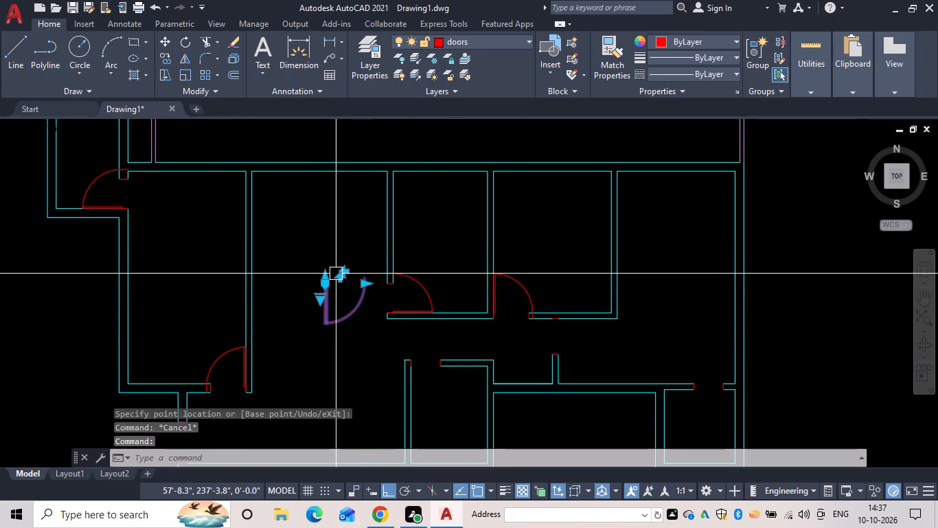
{"action": "left_click", "coordinate": [336, 275]}
{"action": "left_click", "coordinate": [336, 275]}
{"action": "left_click", "coordinate": [339, 282]}
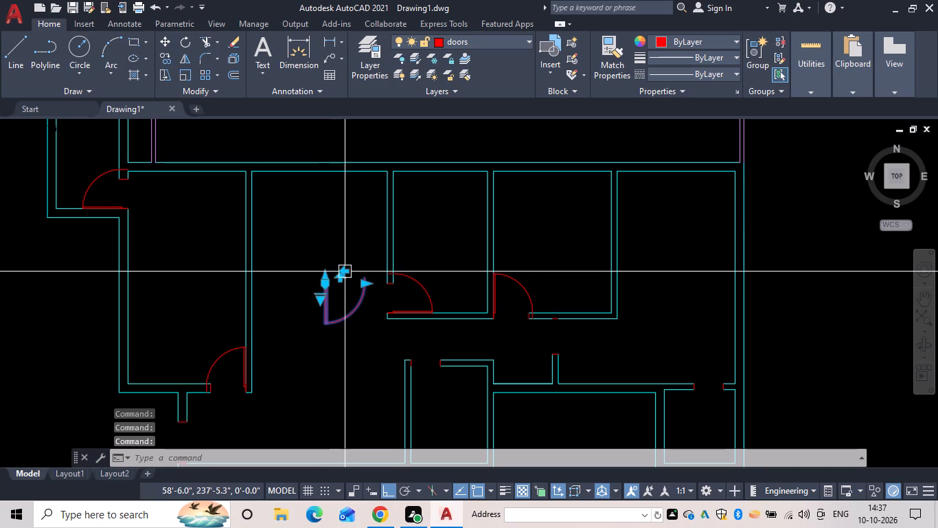
{"action": "left_click", "coordinate": [347, 267]}
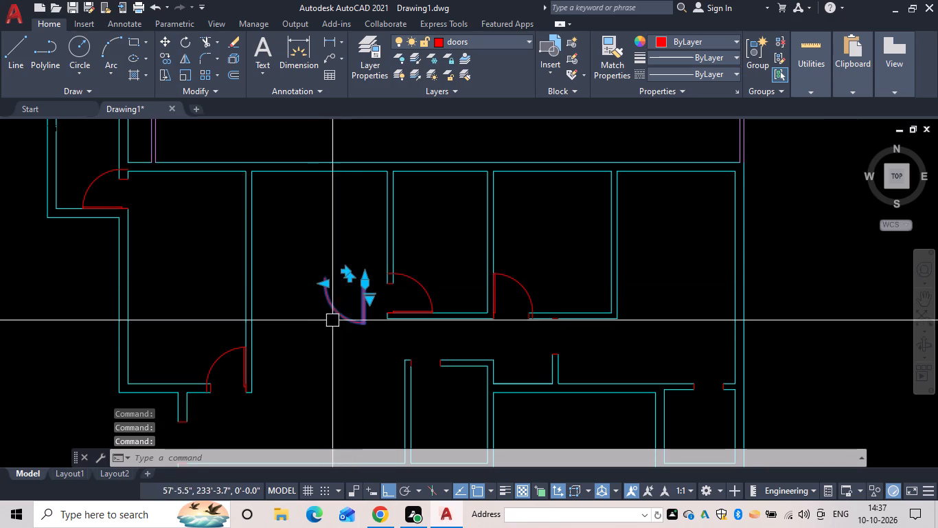
{"action": "key", "text": "Escape"}
Copy the flipped loose door from its hinge-side end to the east jamb of the small southeast room's north doorway.
{"action": "key", "text": "c"}
{"action": "type", "text": "o"}
{"action": "key", "text": "space"}
{"action": "left_click_drag", "start_coordinate": [373, 349], "coordinate": [352, 311]}
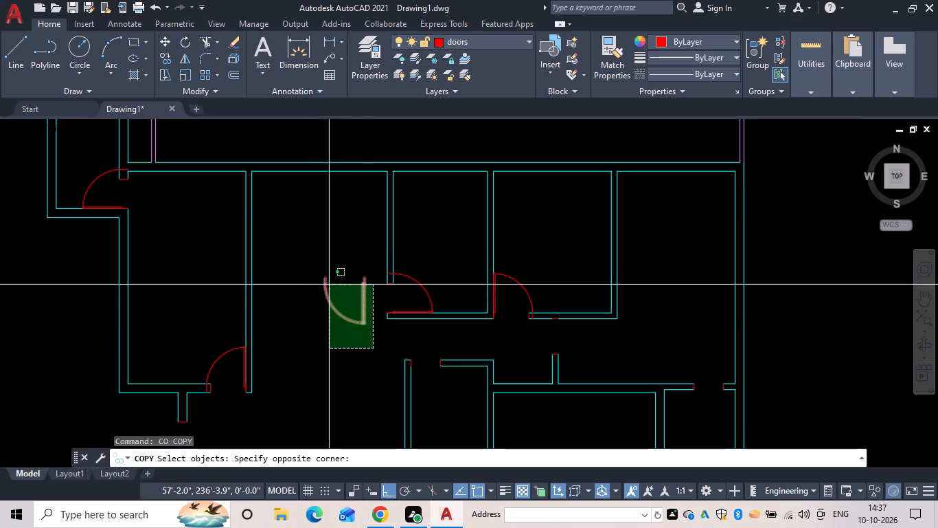
{"action": "left_click", "coordinate": [329, 285]}
{"action": "key", "text": "space"}
{"action": "scroll", "coordinate": [350, 278], "scroll_direction": "up", "scroll_amount": 3}
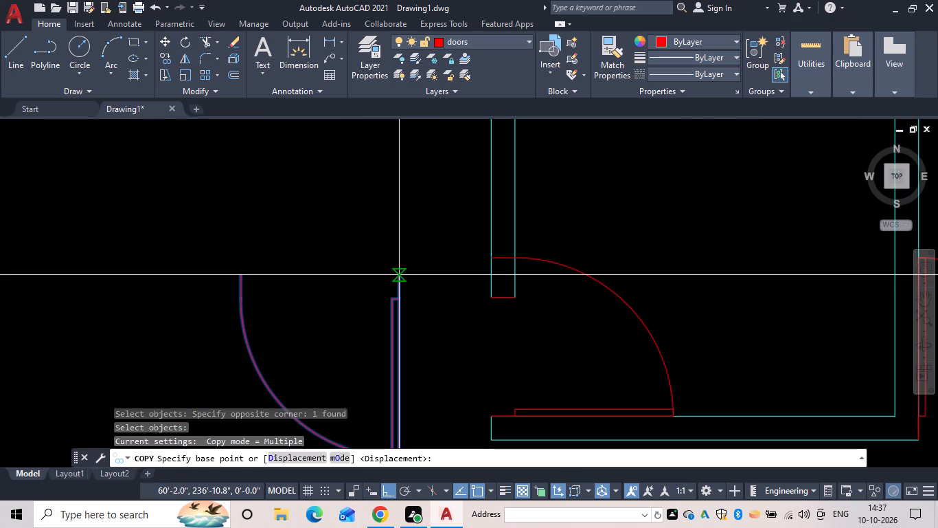
{"action": "left_click", "coordinate": [399, 271]}
{"action": "scroll", "coordinate": [404, 281], "scroll_direction": "down", "scroll_amount": 3}
{"action": "middle_click_drag", "start_coordinate": [404, 282], "coordinate": [178, 246]}
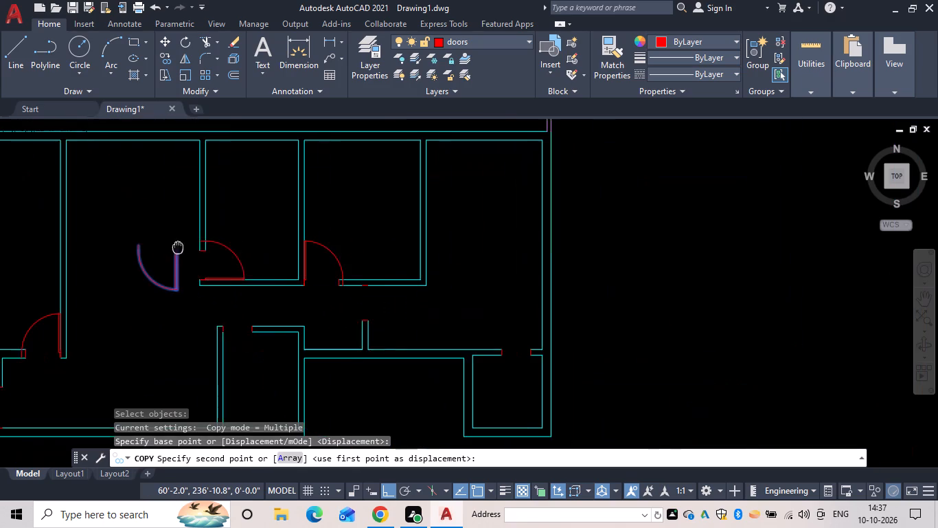
{"action": "middle_click_drag", "start_coordinate": [178, 246], "coordinate": [179, 243]}
{"action": "scroll", "coordinate": [547, 359], "scroll_direction": "up", "scroll_amount": 3}
{"action": "left_click", "coordinate": [483, 331]}
{"action": "scroll", "coordinate": [398, 340], "scroll_direction": "down", "scroll_amount": 1}
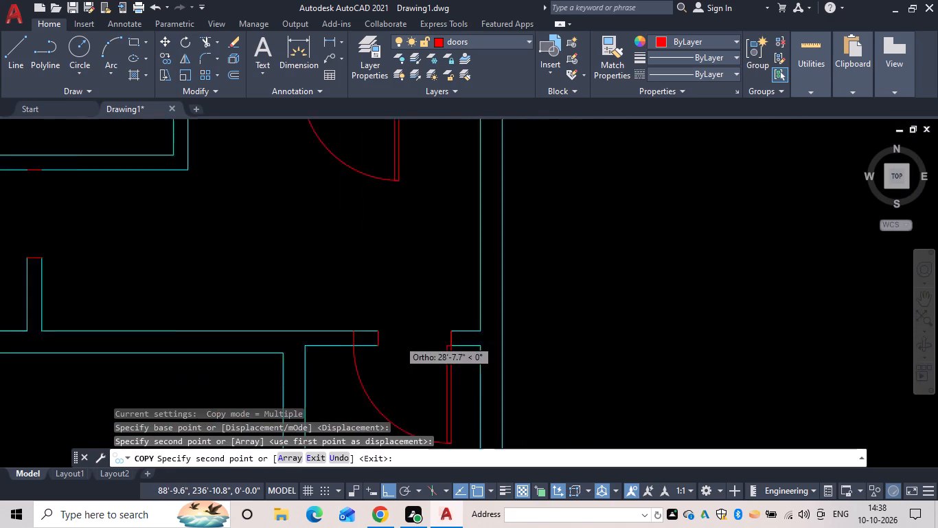
{"action": "scroll", "coordinate": [398, 340], "scroll_direction": "down", "scroll_amount": 2}
{"action": "middle_click_drag", "start_coordinate": [398, 340], "coordinate": [536, 318]}
{"action": "scroll", "coordinate": [251, 311], "scroll_direction": "down", "scroll_amount": 2}
{"action": "middle_click_drag", "start_coordinate": [273, 324], "coordinate": [404, 355]}
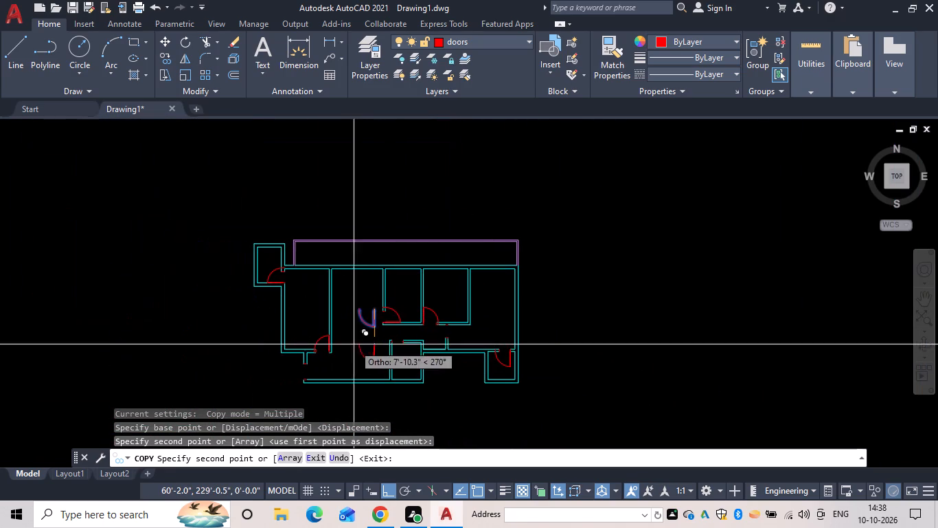
{"action": "key", "text": "Escape"}
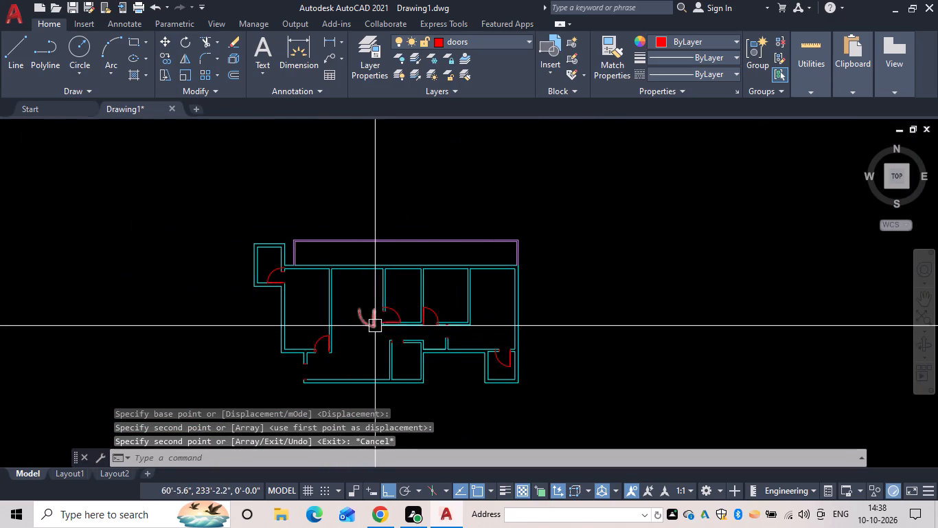
Flip the central room's loose door horizontally so its leaf is on the west side, still pointing south.
{"action": "left_click", "coordinate": [371, 325]}
{"action": "scroll", "coordinate": [368, 309], "scroll_direction": "up", "scroll_amount": 4}
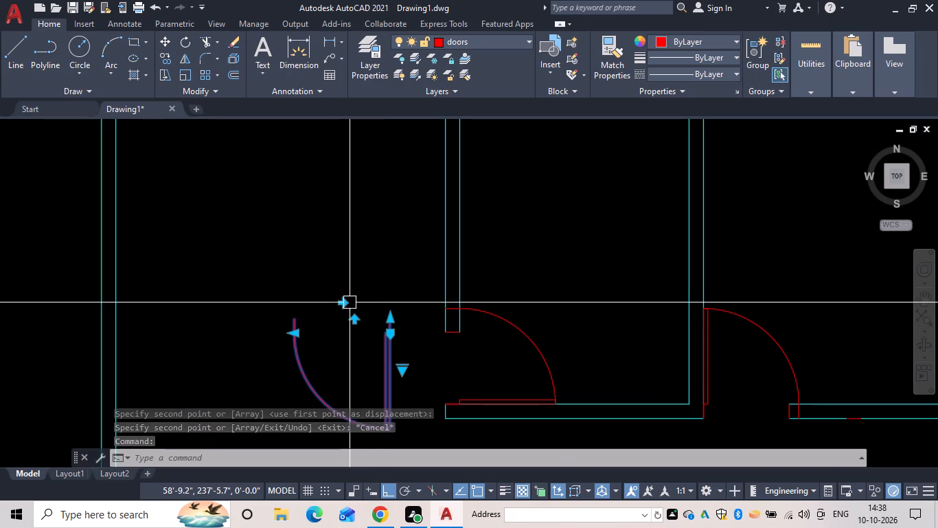
{"action": "left_click", "coordinate": [340, 300]}
{"action": "key", "text": "Escape"}
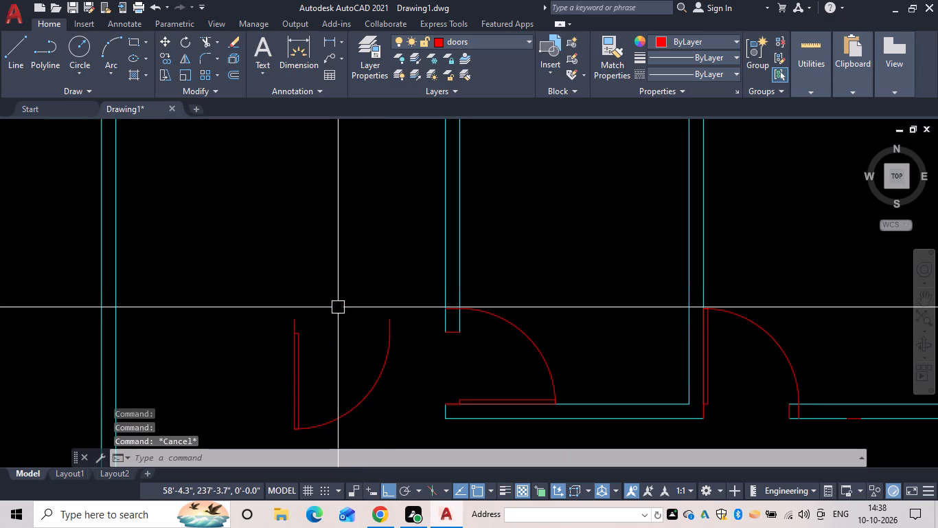
{"action": "key", "text": "Escape"}
Copy the loose door from its hinge-side end to the west jamb of the small south-central room's north doorway.
{"action": "type", "text": "co"}
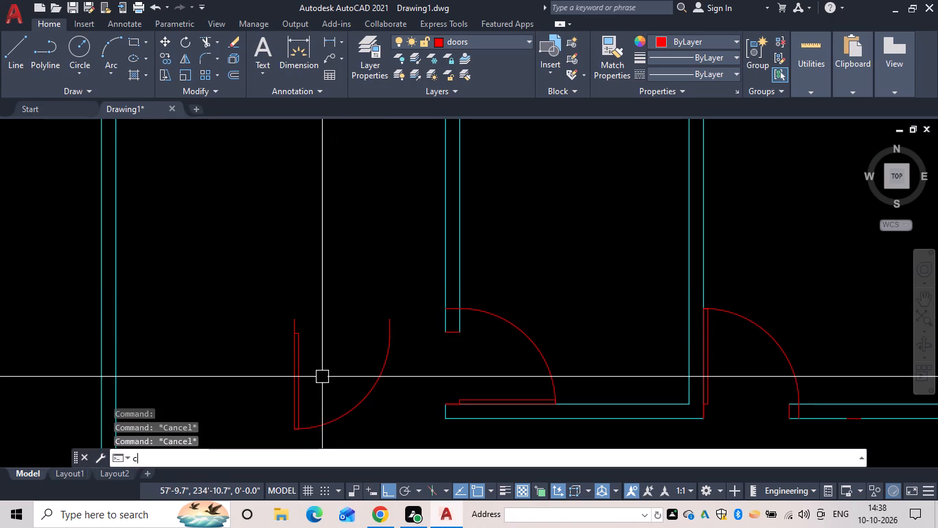
{"action": "key", "text": "space"}
{"action": "left_click", "coordinate": [332, 404]}
{"action": "left_click_drag", "start_coordinate": [334, 412], "coordinate": [342, 440]}
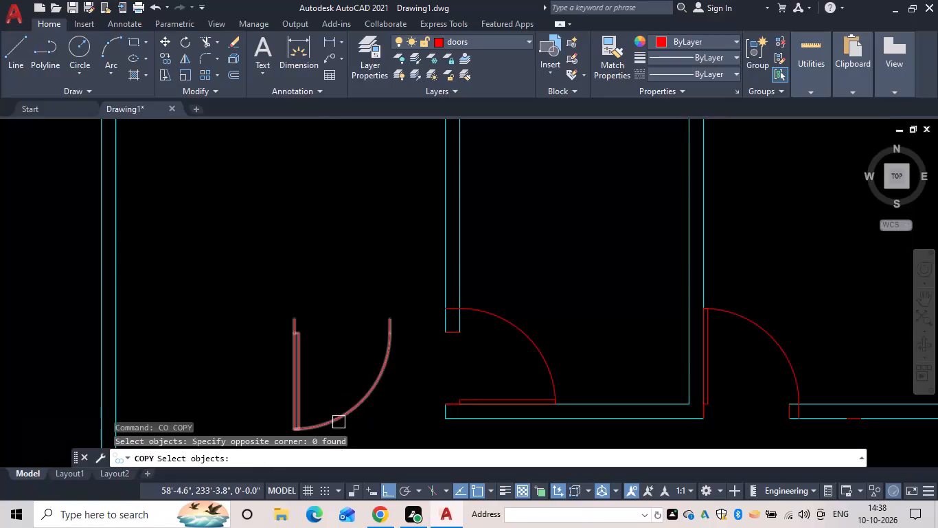
{"action": "left_click", "coordinate": [339, 422]}
{"action": "key", "text": "space"}
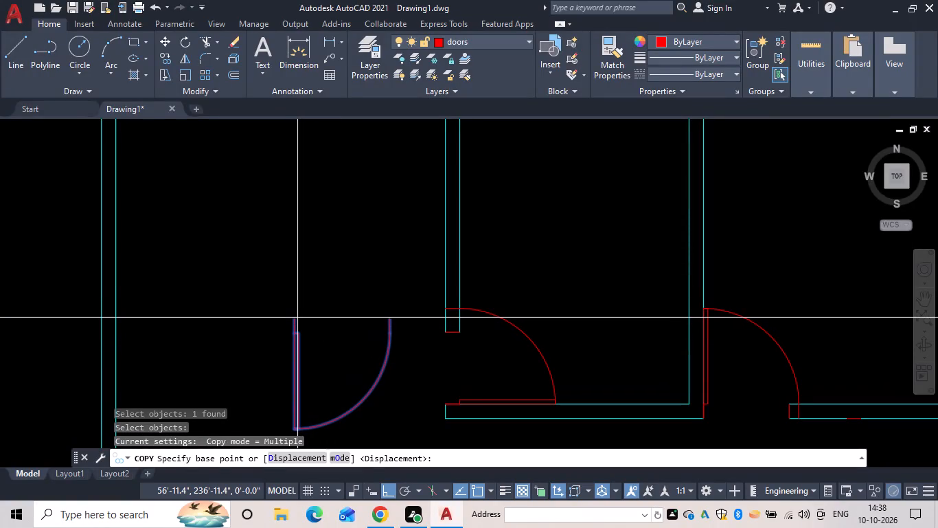
{"action": "left_click", "coordinate": [293, 318]}
{"action": "scroll", "coordinate": [319, 345], "scroll_direction": "down", "scroll_amount": 2}
{"action": "middle_click_drag", "start_coordinate": [318, 345], "coordinate": [240, 239]}
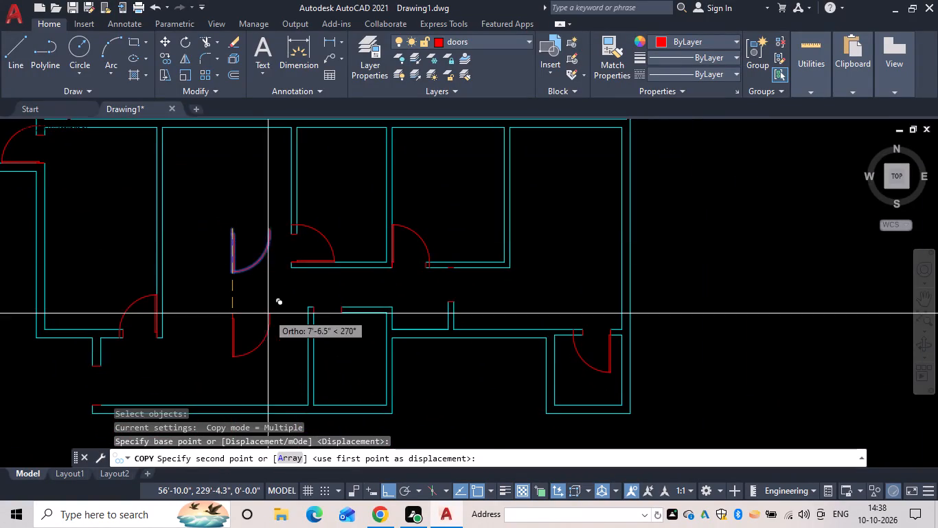
{"action": "scroll", "coordinate": [323, 305], "scroll_direction": "up", "scroll_amount": 3}
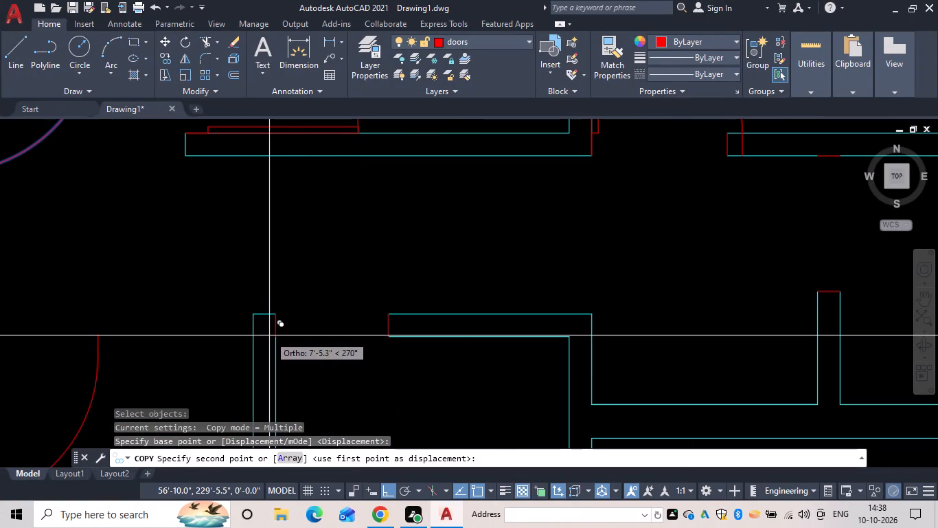
{"action": "left_click", "coordinate": [271, 313]}
{"action": "scroll", "coordinate": [268, 343], "scroll_direction": "down", "scroll_amount": 4}
{"action": "middle_click_drag", "start_coordinate": [268, 343], "coordinate": [300, 280]}
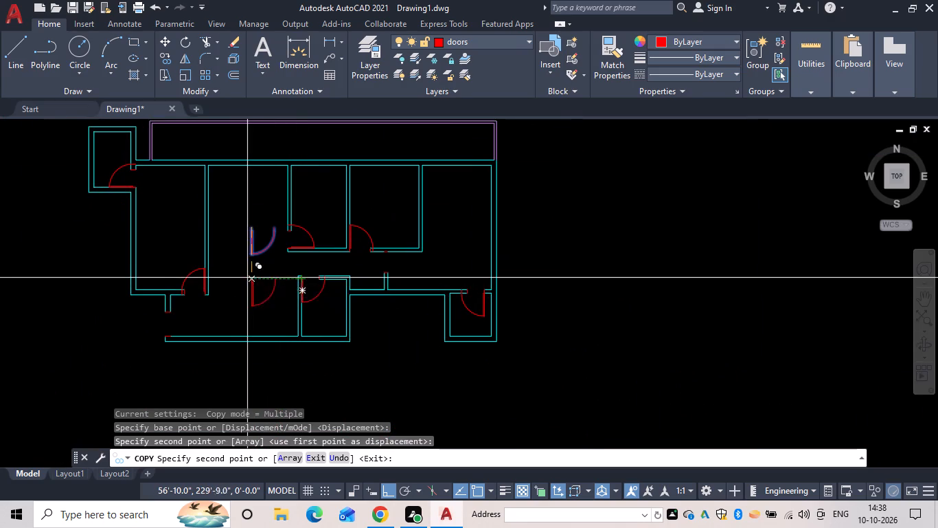
{"action": "key", "text": "Escape"}
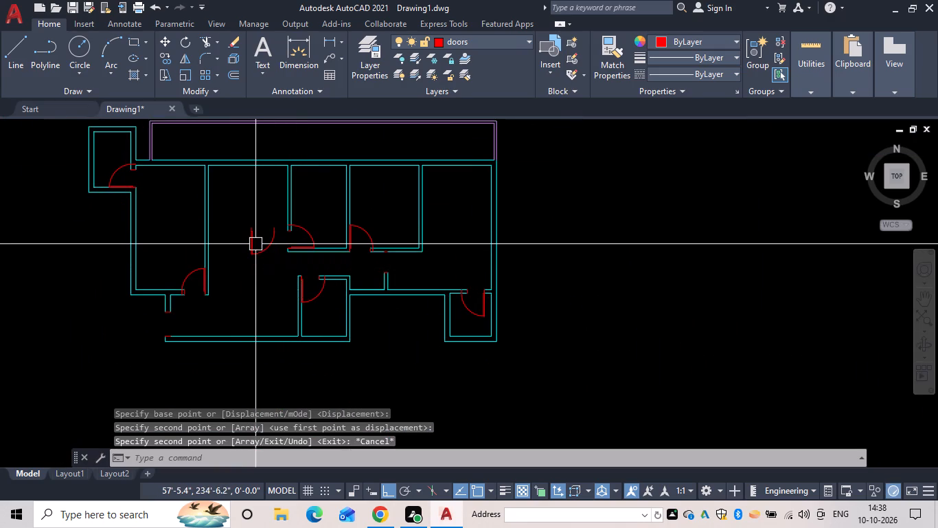
Flip the central room's loose door vertically so the leaf points north.
{"action": "left_click", "coordinate": [259, 254]}
{"action": "left_click", "coordinate": [261, 226]}
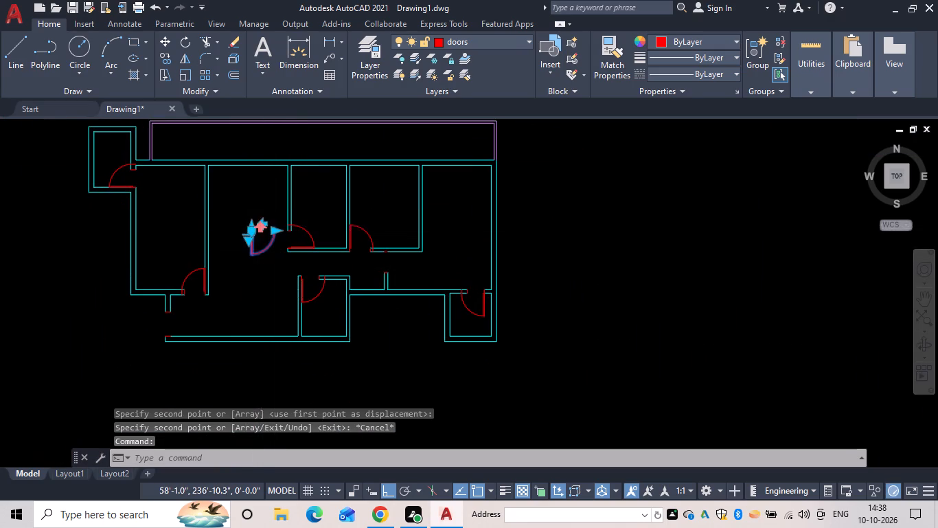
{"action": "key", "text": "Escape"}
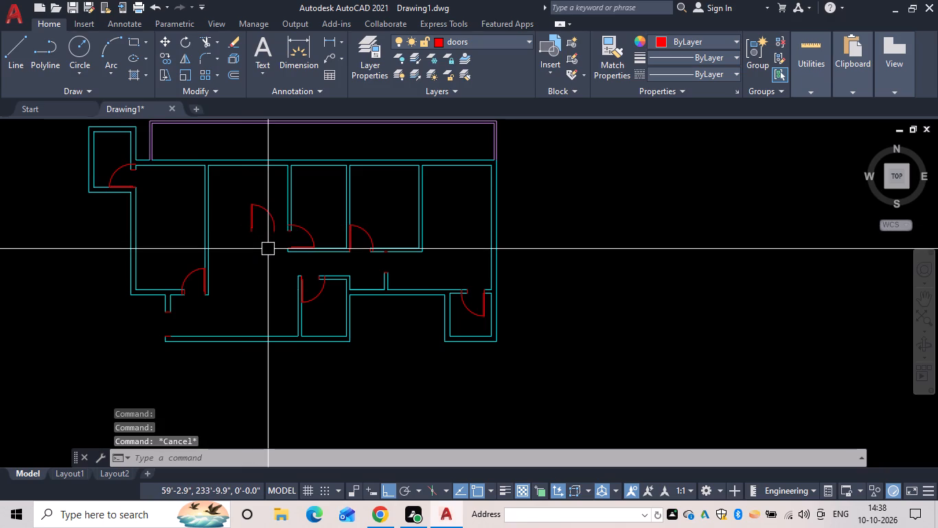
Rotate the central room's loose door 270° so its leaf lies on the north side, pointing east.
{"action": "middle_click_drag", "start_coordinate": [269, 251], "coordinate": [301, 300]}
{"action": "type", "text": "ro"}
{"action": "key", "text": "space"}
{"action": "left_click_drag", "start_coordinate": [302, 300], "coordinate": [278, 260]}
{"action": "left_click", "coordinate": [277, 257]}
{"action": "key", "text": "space"}
{"action": "left_click", "coordinate": [296, 290]}
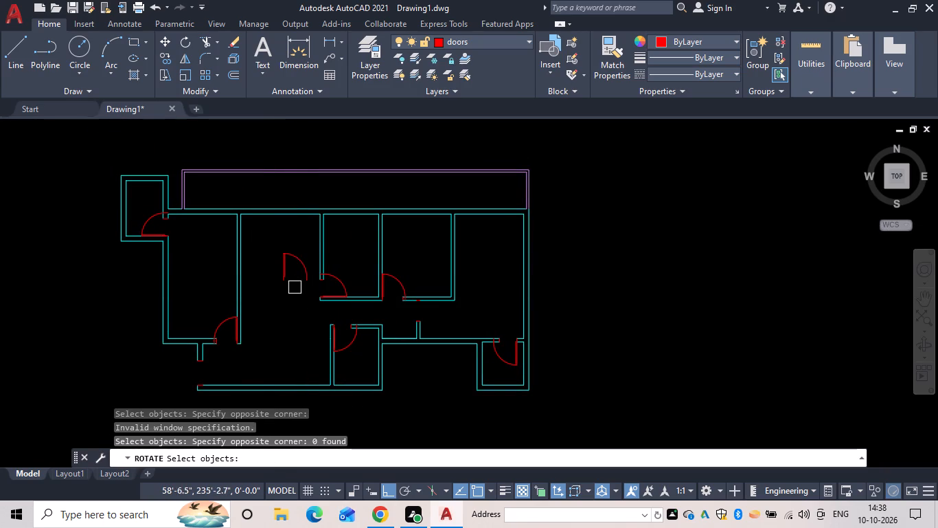
{"action": "left_click_drag", "start_coordinate": [295, 287], "coordinate": [268, 247]}
{"action": "left_click", "coordinate": [262, 241]}
{"action": "key", "text": "space"}
{"action": "left_click", "coordinate": [295, 272]}
{"action": "left_click", "coordinate": [276, 305]}
{"action": "key", "text": "Escape"}
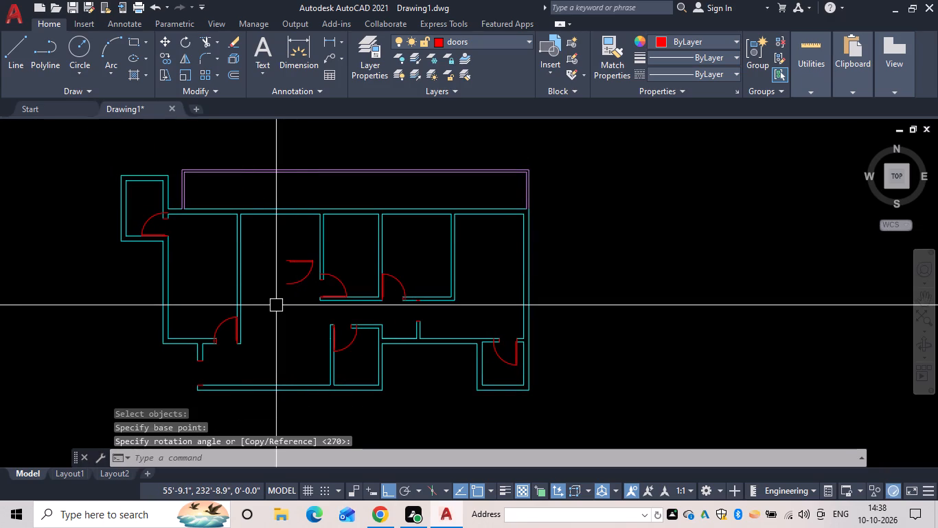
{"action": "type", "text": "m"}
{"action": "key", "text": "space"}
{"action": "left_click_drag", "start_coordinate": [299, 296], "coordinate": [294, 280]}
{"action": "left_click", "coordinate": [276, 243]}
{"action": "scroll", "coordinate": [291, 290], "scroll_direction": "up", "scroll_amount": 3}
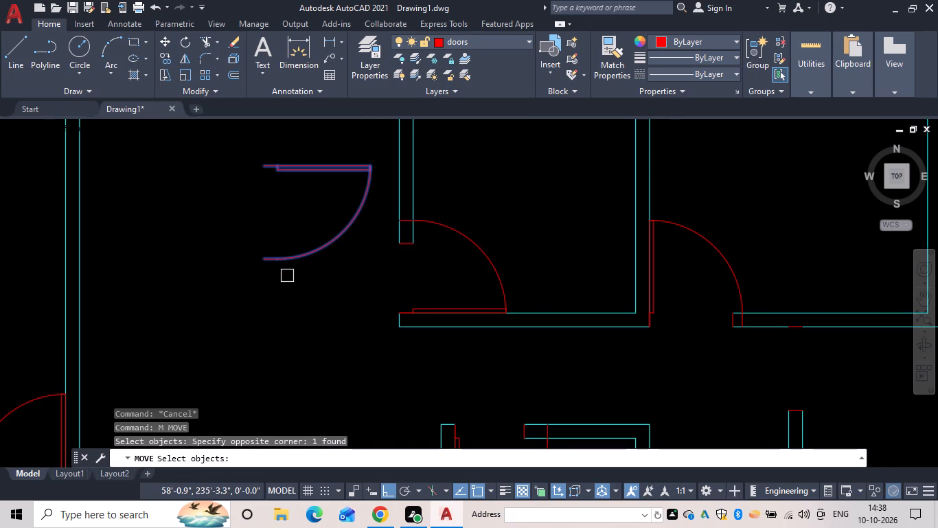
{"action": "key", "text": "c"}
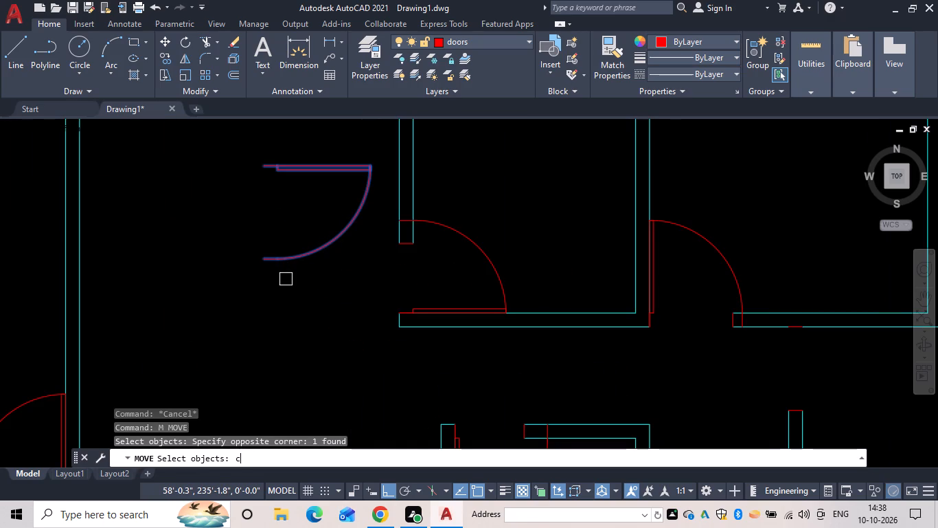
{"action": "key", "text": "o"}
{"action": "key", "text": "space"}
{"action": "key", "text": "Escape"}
Copy the loose door from its arc-side end to the west corner of the jamb on the short corridor wall stub.
{"action": "type", "text": "co"}
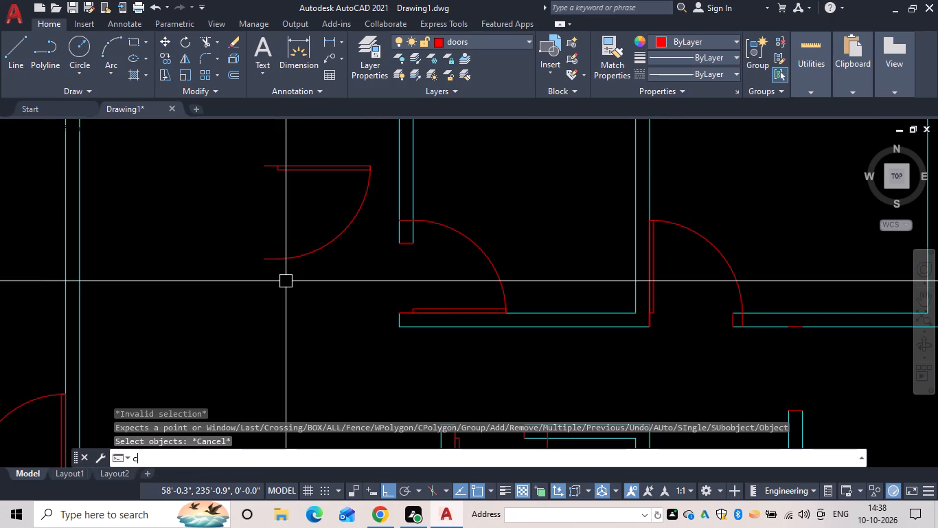
{"action": "key", "text": "space"}
{"action": "left_click", "coordinate": [273, 275]}
{"action": "left_click_drag", "start_coordinate": [271, 269], "coordinate": [268, 250]}
{"action": "left_click", "coordinate": [271, 257]}
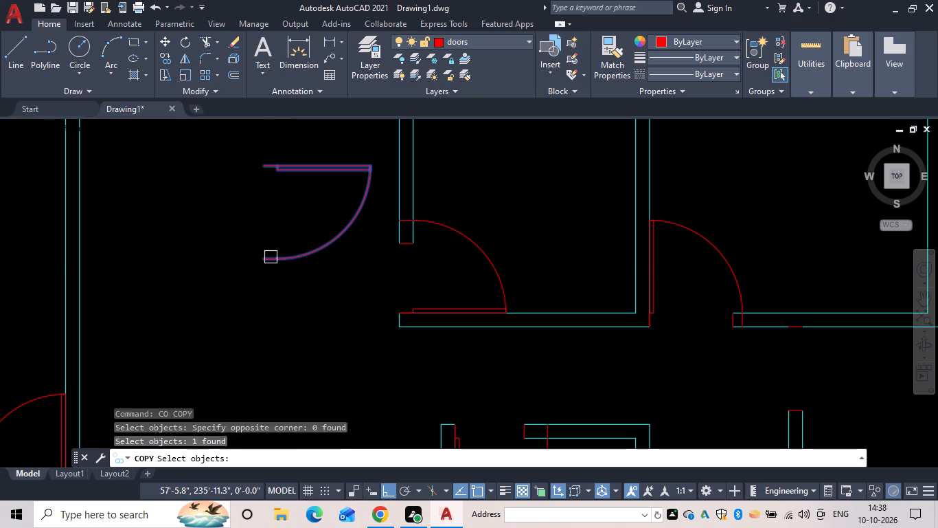
{"action": "key", "text": "space"}
{"action": "left_click", "coordinate": [263, 256]}
{"action": "scroll", "coordinate": [330, 325], "scroll_direction": "down", "scroll_amount": 1}
{"action": "middle_click_drag", "start_coordinate": [324, 324], "coordinate": [165, 282]}
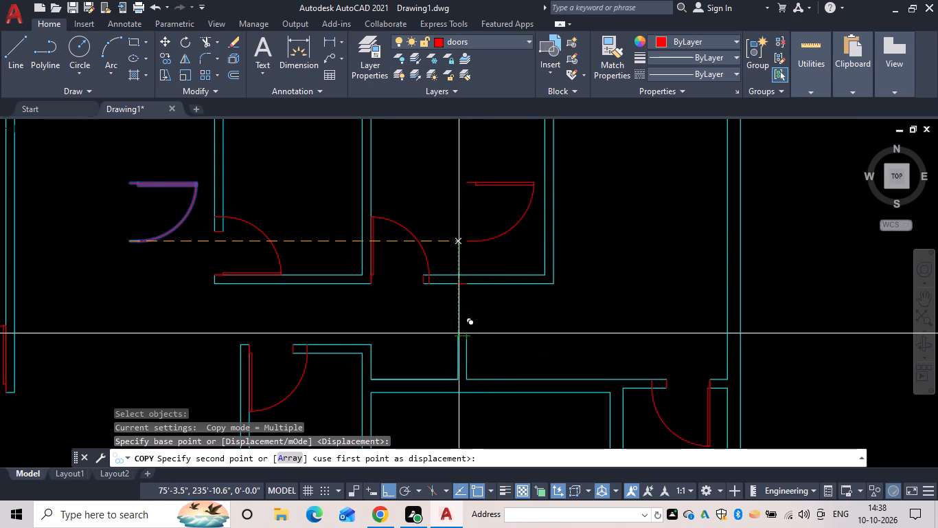
{"action": "left_click", "coordinate": [457, 337]}
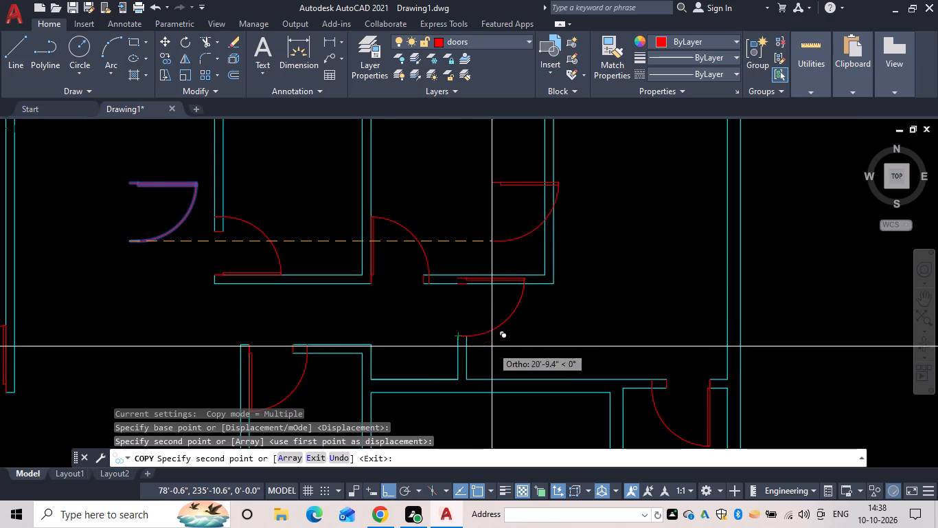
{"action": "key", "text": "Escape"}
Copy the newly placed corridor door from its hinge-side end to the west end of the north jamb line above the stub.
{"action": "key", "text": "space"}
{"action": "left_click", "coordinate": [485, 336]}
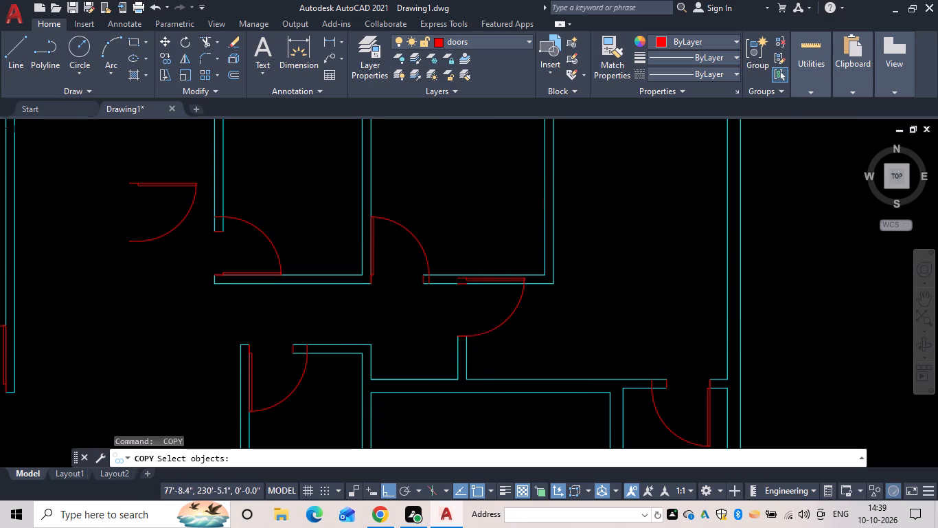
{"action": "scroll", "coordinate": [458, 281], "scroll_direction": "up", "scroll_amount": 3}
{"action": "key", "text": "space"}
{"action": "left_click_drag", "start_coordinate": [442, 266], "coordinate": [444, 290]}
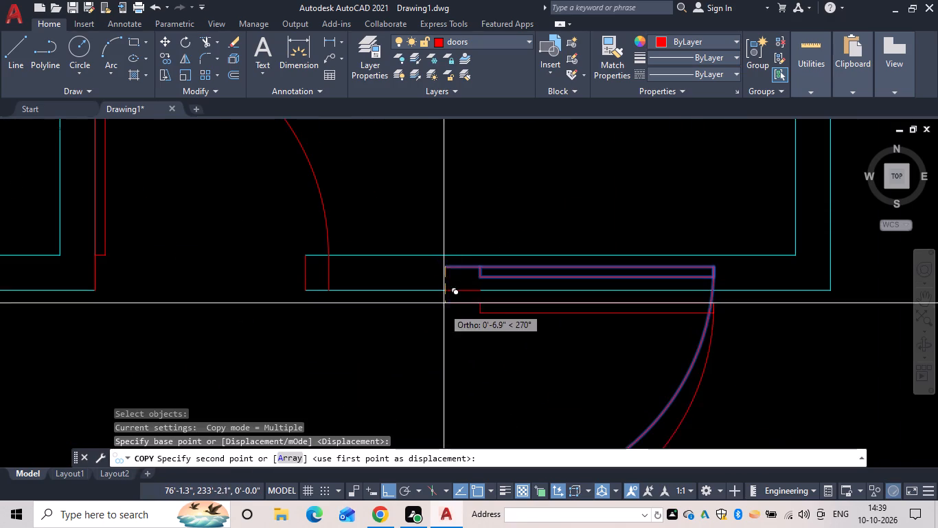
{"action": "left_click", "coordinate": [446, 291]}
{"action": "key", "text": "Escape"}
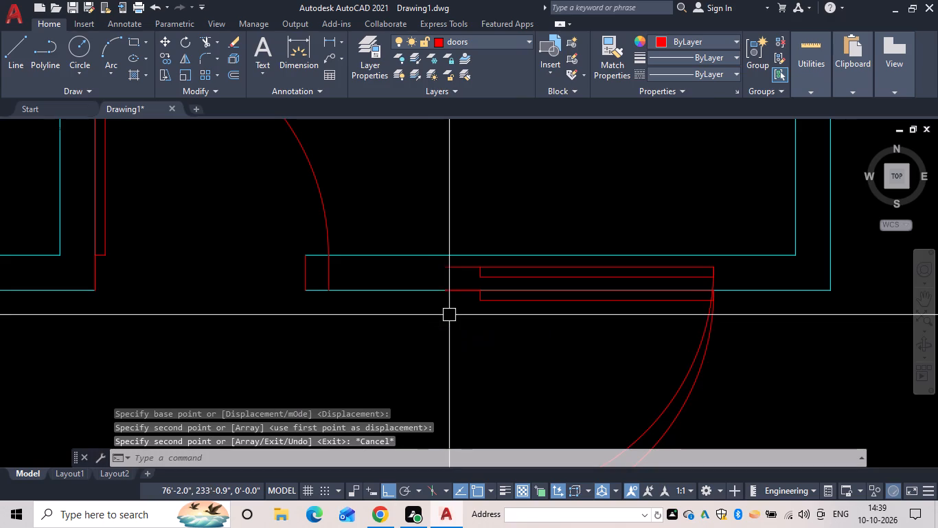
Erase the first corridor door copy, which overlaps the wall north of the stub.
{"action": "left_click", "coordinate": [497, 271]}
{"action": "type", "text": "e"}
{"action": "key", "text": "space"}
{"action": "scroll", "coordinate": [437, 326], "scroll_direction": "down", "scroll_amount": 5}
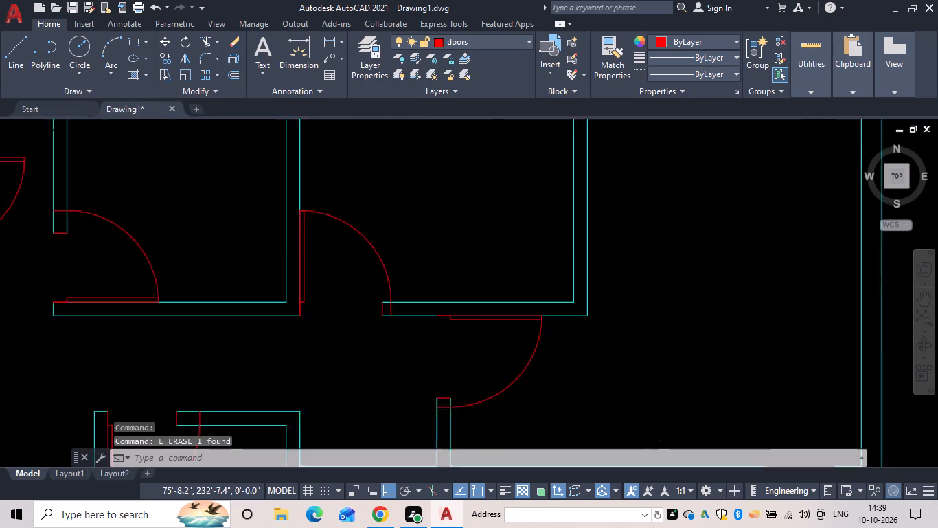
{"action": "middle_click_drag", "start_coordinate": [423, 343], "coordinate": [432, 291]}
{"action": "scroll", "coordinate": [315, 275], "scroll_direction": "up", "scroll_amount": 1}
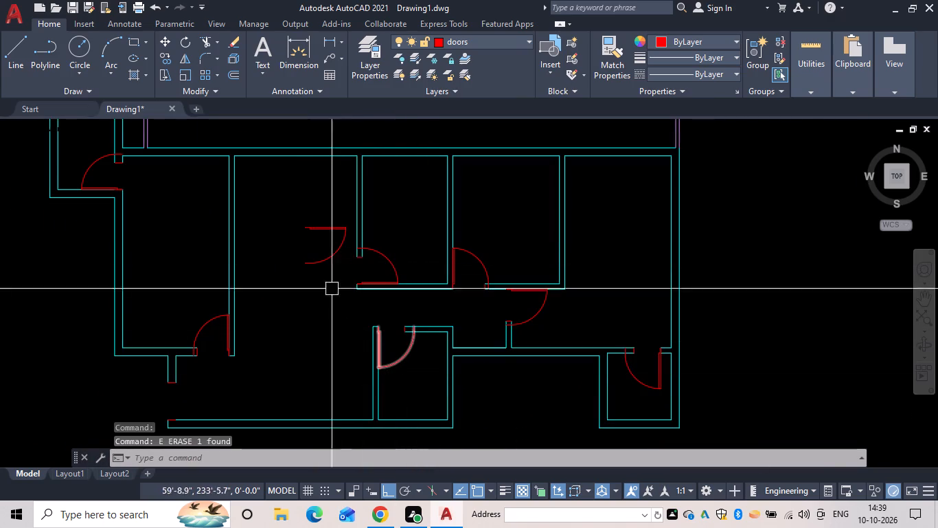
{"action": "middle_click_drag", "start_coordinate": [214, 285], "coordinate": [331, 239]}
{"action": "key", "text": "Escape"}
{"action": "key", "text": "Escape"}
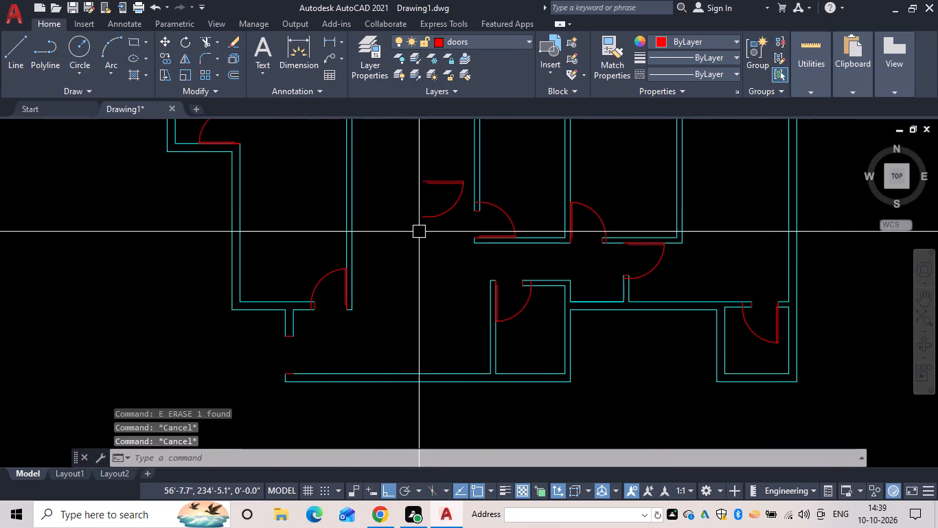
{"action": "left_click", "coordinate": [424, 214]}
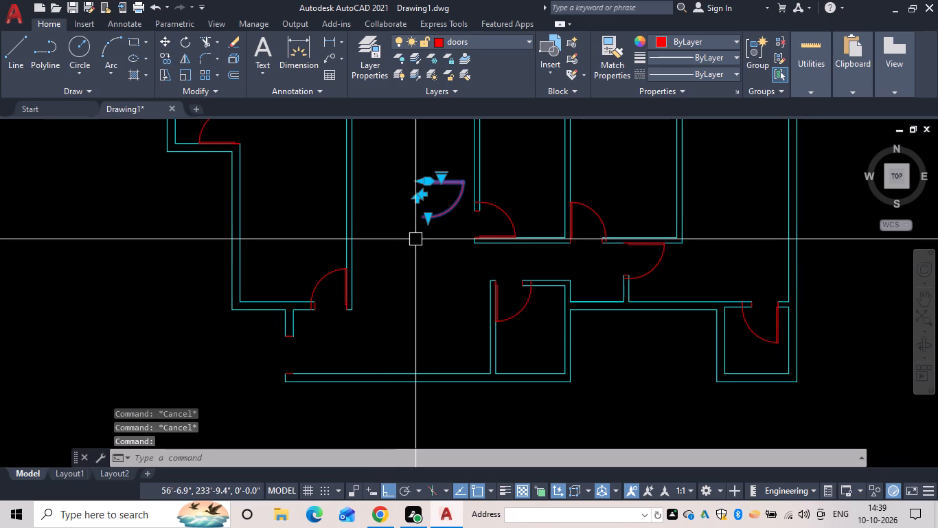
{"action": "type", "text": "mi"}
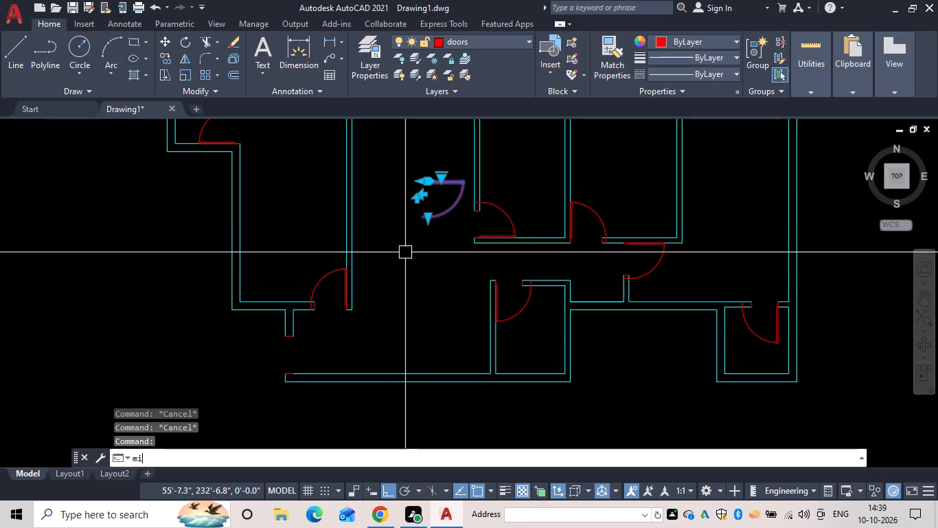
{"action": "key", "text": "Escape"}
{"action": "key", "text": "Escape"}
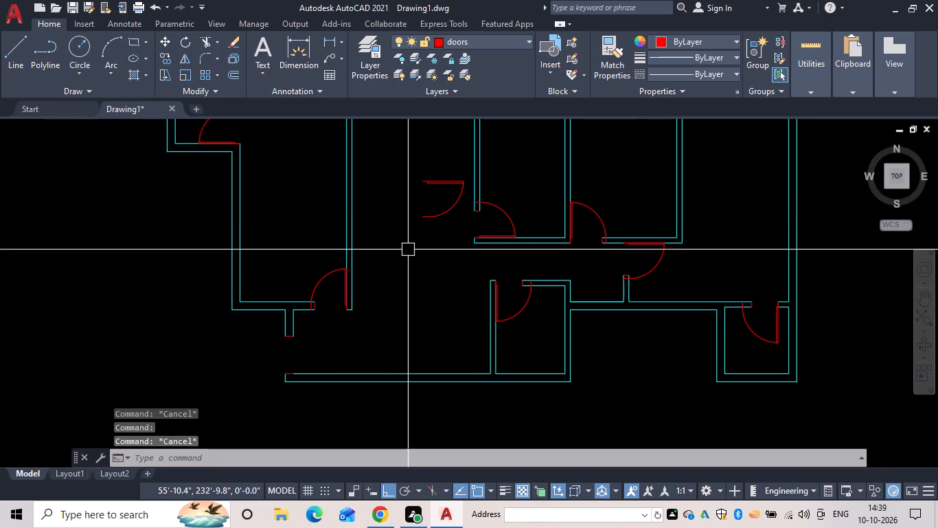
Move the loose door from its hinge-side end to the outer west corner of the southwest entrance's north jamb.
{"action": "type", "text": "m"}
{"action": "key", "text": "space"}
{"action": "left_click_drag", "start_coordinate": [439, 242], "coordinate": [433, 224]}
{"action": "left_click", "coordinate": [421, 203]}
{"action": "key", "text": "space"}
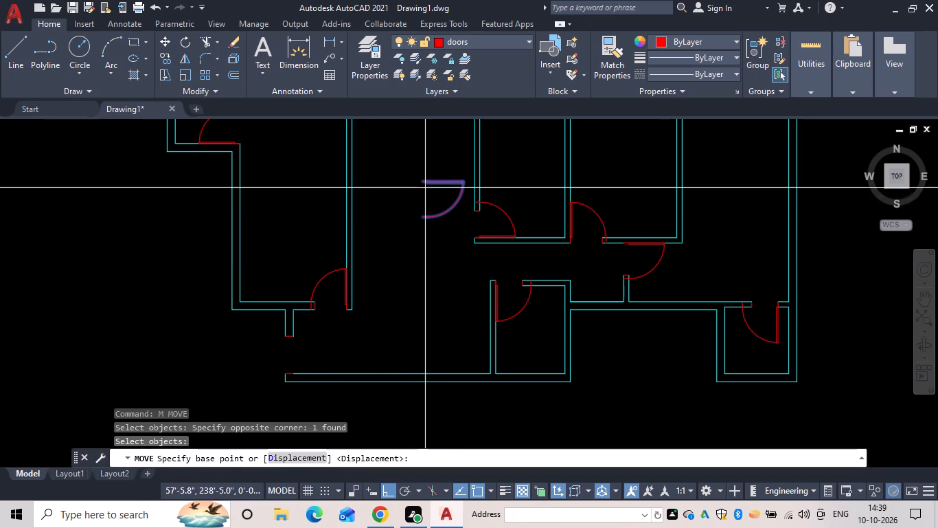
{"action": "scroll", "coordinate": [420, 178], "scroll_direction": "up", "scroll_amount": 3}
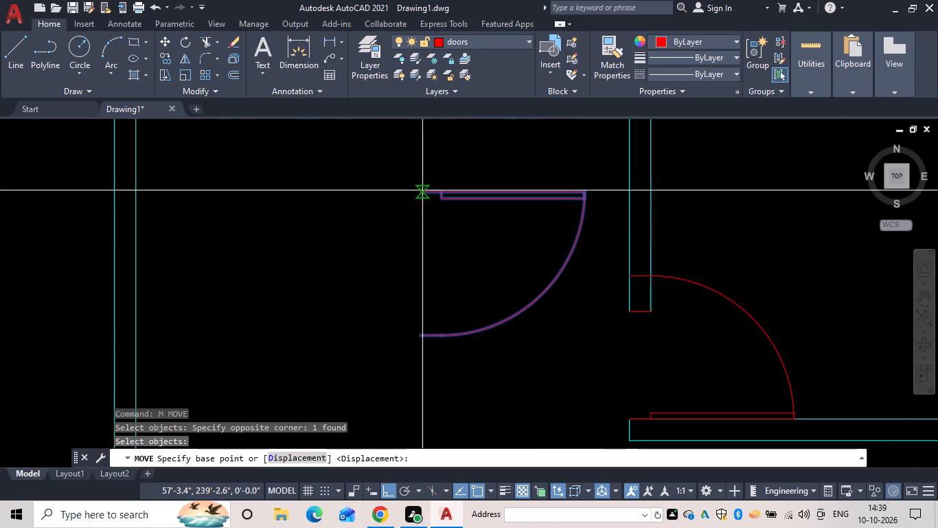
{"action": "left_click", "coordinate": [421, 194]}
{"action": "middle_click_drag", "start_coordinate": [306, 302], "coordinate": [497, 183]}
{"action": "scroll", "coordinate": [306, 302], "scroll_direction": "down", "scroll_amount": 1}
{"action": "middle_click_drag", "start_coordinate": [397, 306], "coordinate": [488, 157]}
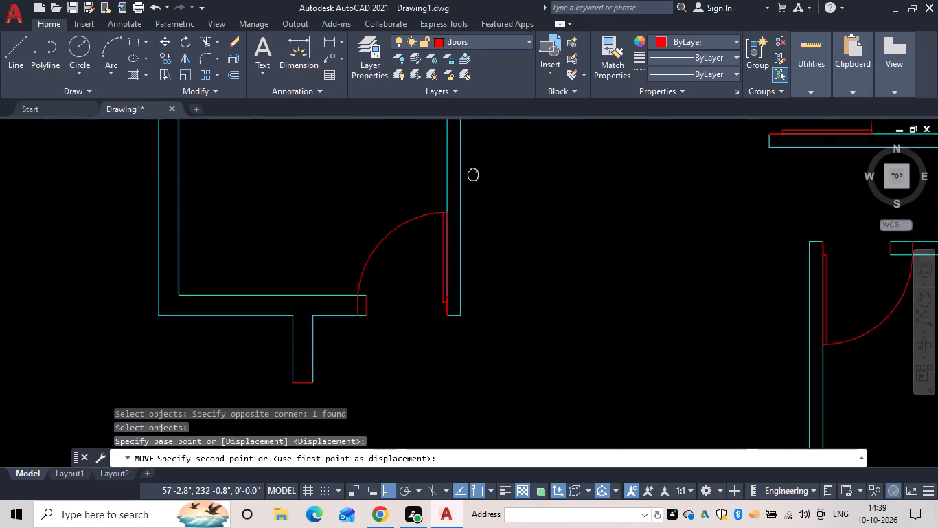
{"action": "middle_click_drag", "start_coordinate": [488, 157], "coordinate": [492, 149]}
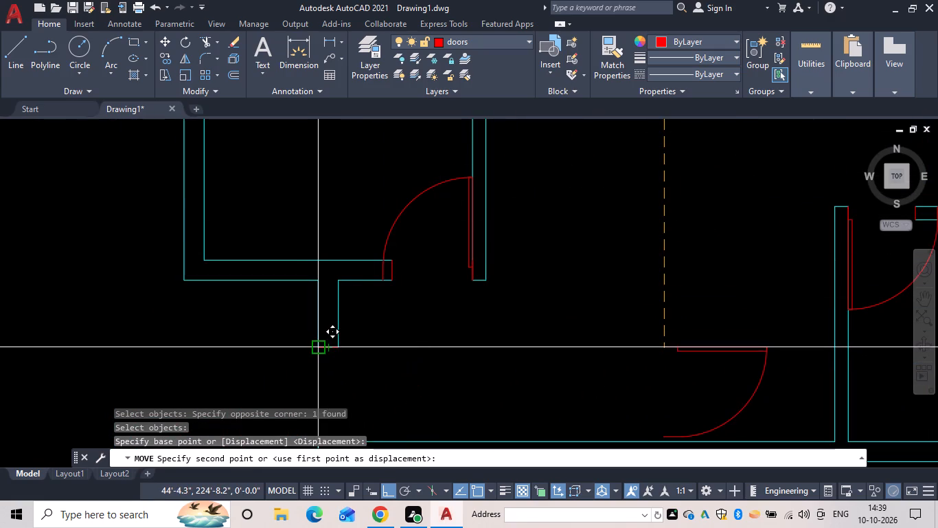
{"action": "left_click_drag", "start_coordinate": [317, 347], "coordinate": [325, 346]}
Resize the southwest entrance door block to a smaller opening width, keeping its hinge at the north jamb.
{"action": "scroll", "coordinate": [411, 320], "scroll_direction": "down", "scroll_amount": 3}
{"action": "middle_click_drag", "start_coordinate": [411, 320], "coordinate": [424, 250]}
{"action": "scroll", "coordinate": [429, 272], "scroll_direction": "up", "scroll_amount": 4}
{"action": "middle_click_drag", "start_coordinate": [430, 272], "coordinate": [468, 320]}
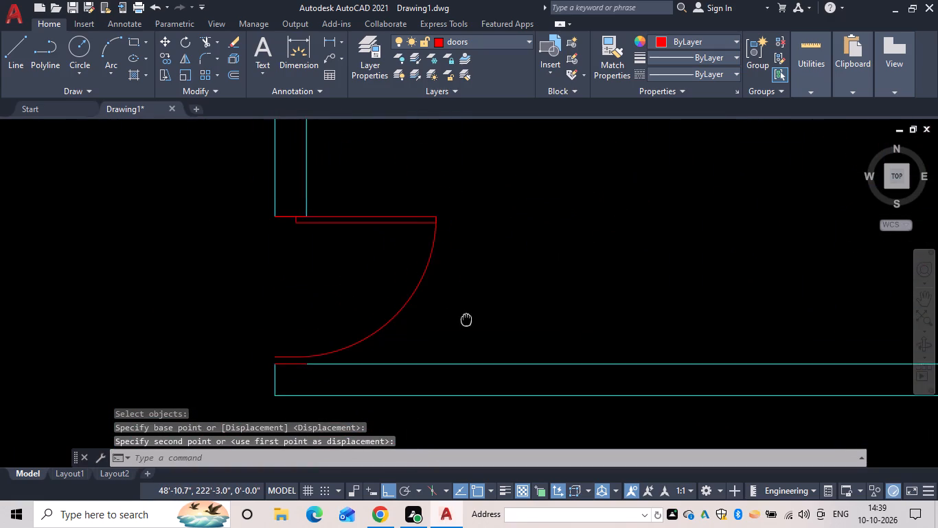
{"action": "middle_click_drag", "start_coordinate": [468, 320], "coordinate": [468, 321]}
{"action": "left_click", "coordinate": [407, 309]}
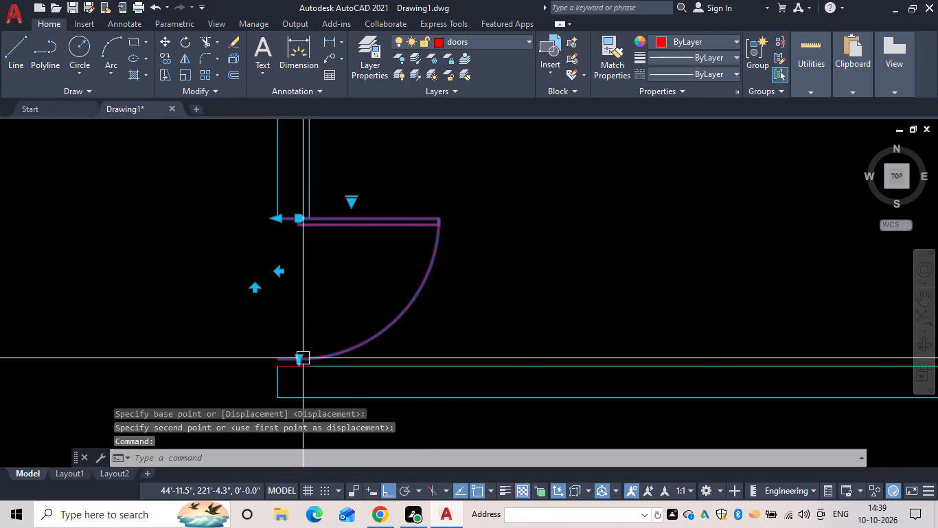
{"action": "left_click_drag", "start_coordinate": [295, 358], "coordinate": [307, 352]}
{"action": "left_click", "coordinate": [331, 264]}
{"action": "key", "text": "Escape"}
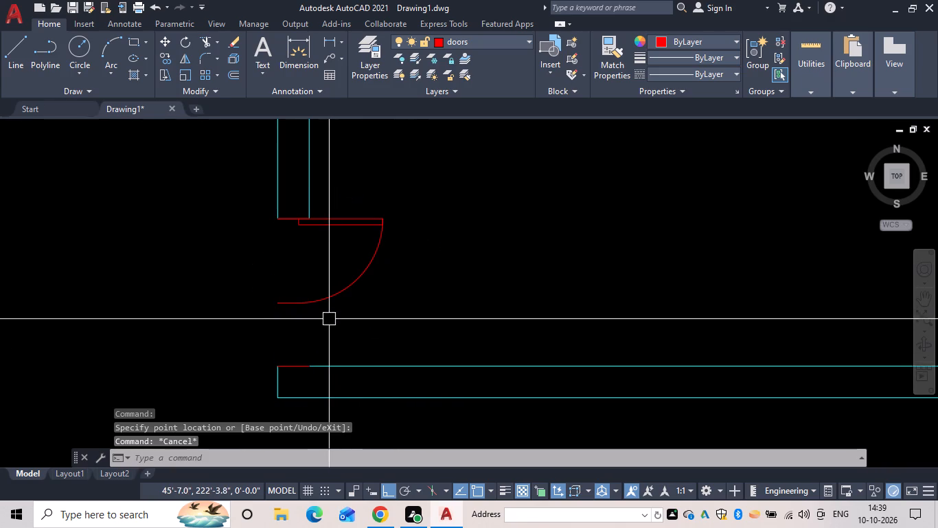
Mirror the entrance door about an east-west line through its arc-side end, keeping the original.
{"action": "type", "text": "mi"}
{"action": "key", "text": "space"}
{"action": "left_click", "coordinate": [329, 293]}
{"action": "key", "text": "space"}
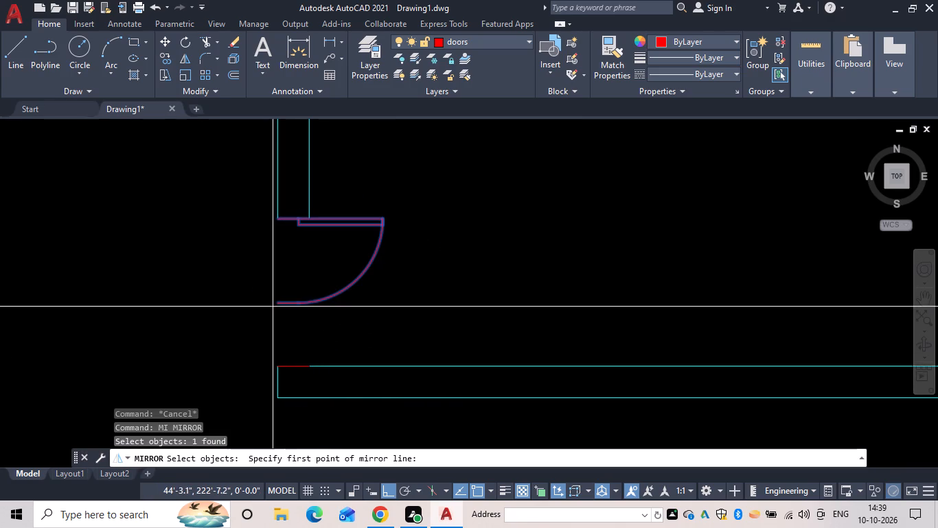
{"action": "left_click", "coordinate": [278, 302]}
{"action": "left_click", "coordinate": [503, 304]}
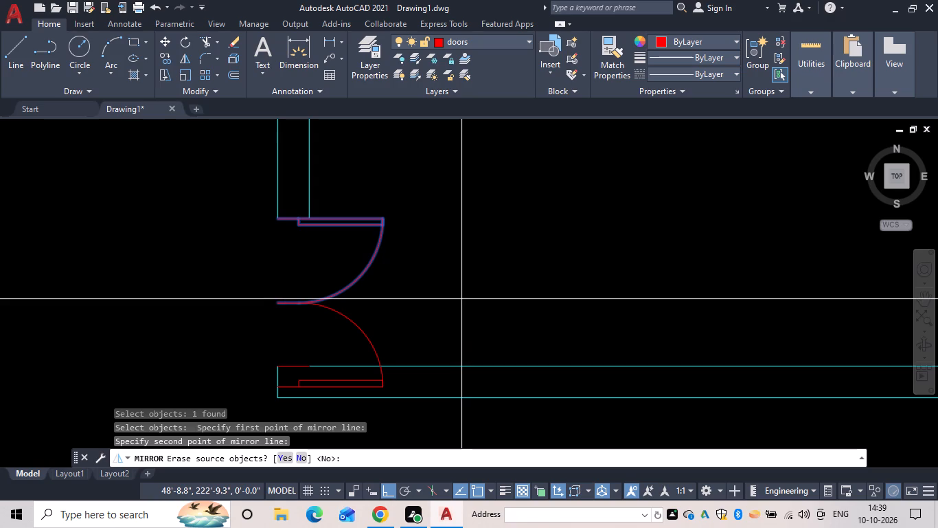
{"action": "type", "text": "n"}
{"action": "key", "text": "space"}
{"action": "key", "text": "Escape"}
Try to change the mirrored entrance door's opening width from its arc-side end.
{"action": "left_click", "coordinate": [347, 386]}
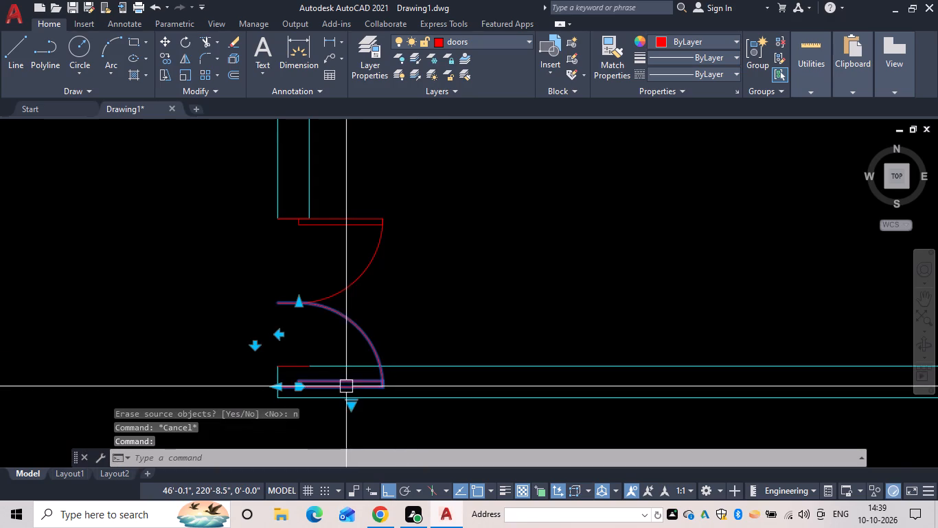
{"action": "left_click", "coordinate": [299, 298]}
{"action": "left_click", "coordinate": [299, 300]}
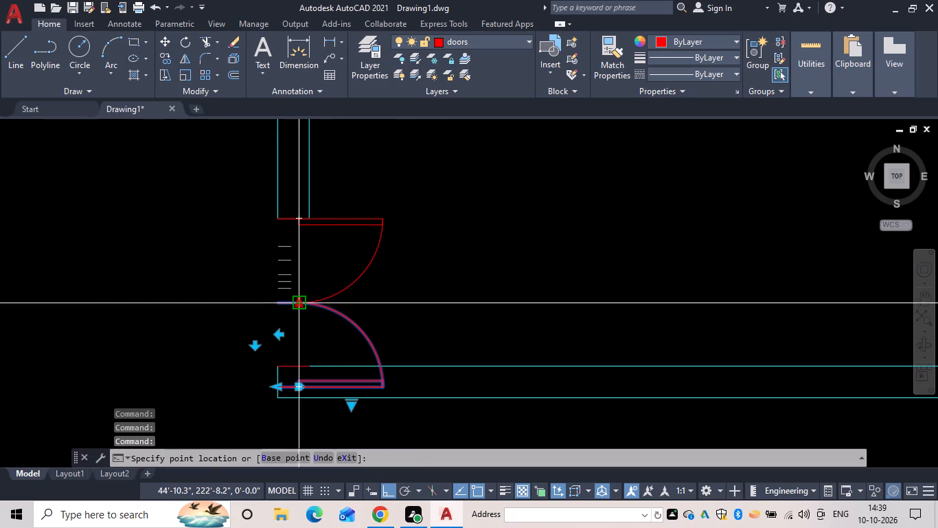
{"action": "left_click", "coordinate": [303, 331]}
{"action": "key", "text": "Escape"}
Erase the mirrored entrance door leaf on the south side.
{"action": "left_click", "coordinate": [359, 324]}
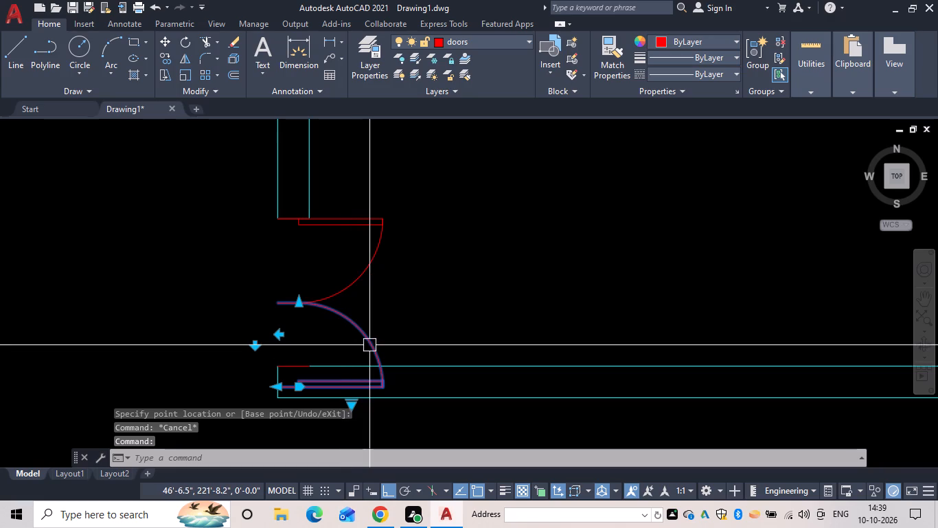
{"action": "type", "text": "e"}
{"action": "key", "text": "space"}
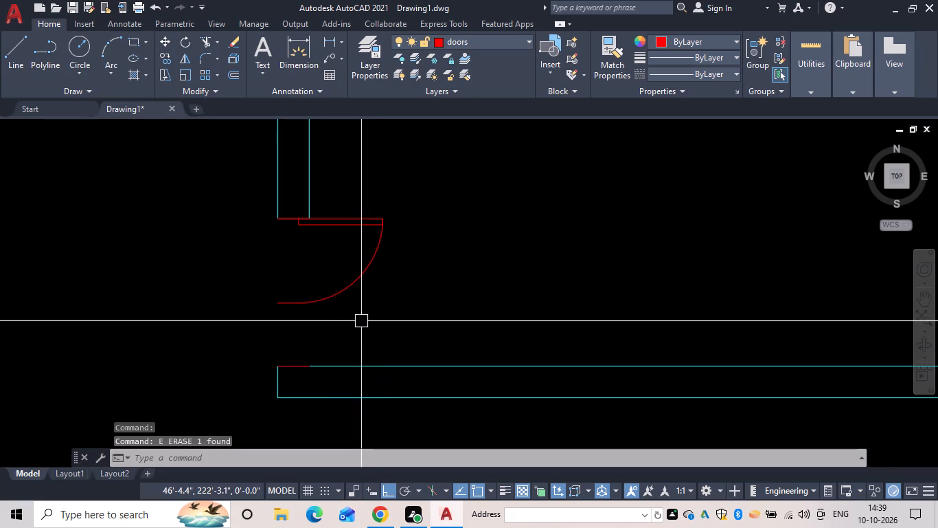
Scale the entrance door up from its hinge-side end at the north jamb so it spans to the south jamb.
{"action": "left_click_drag", "start_coordinate": [348, 290], "coordinate": [338, 294]}
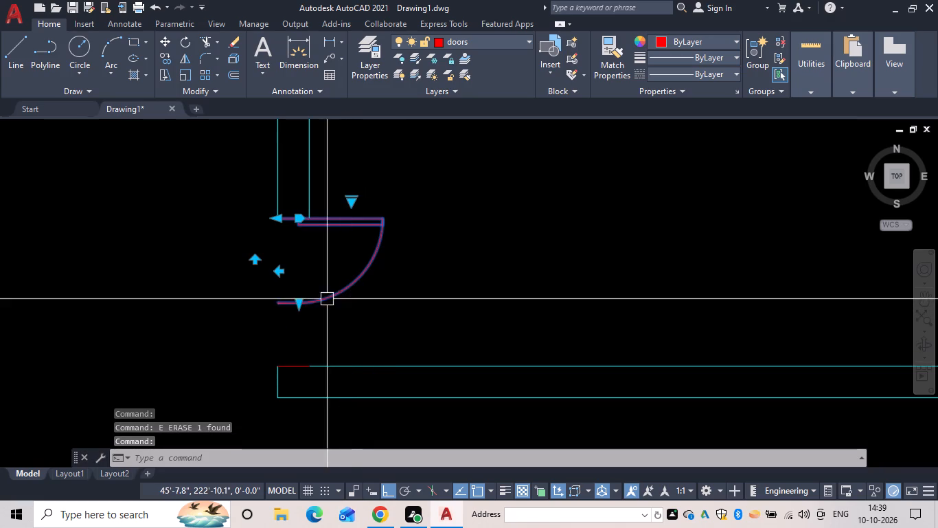
{"action": "left_click", "coordinate": [297, 304]}
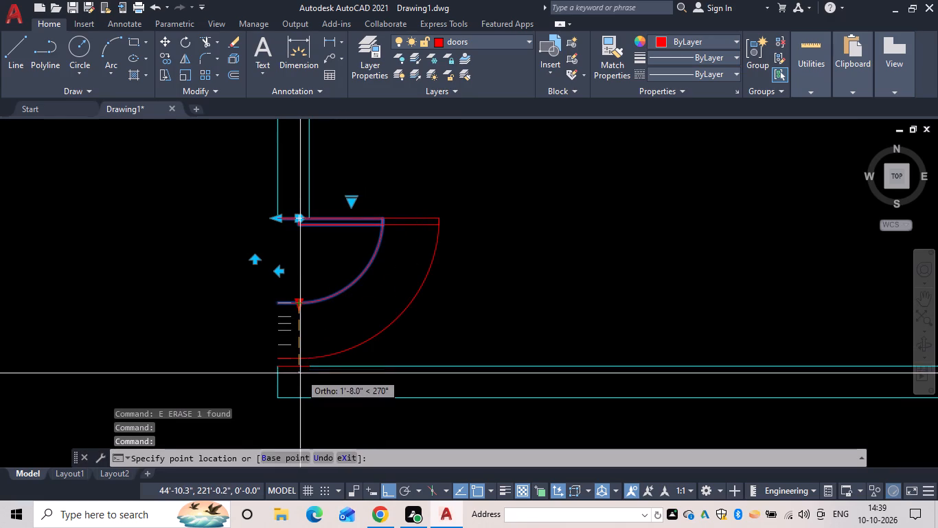
{"action": "key", "text": "Escape"}
{"action": "type", "text": "sc"}
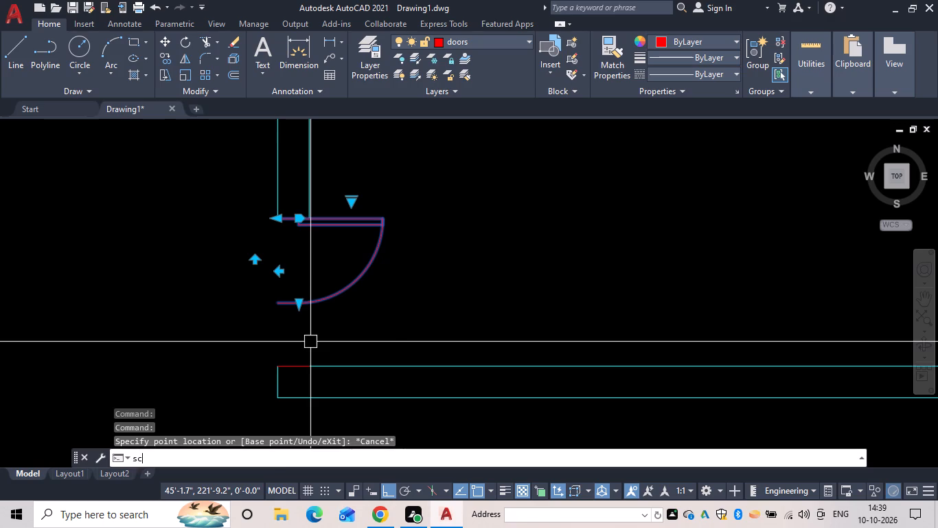
{"action": "key", "text": "space"}
{"action": "left_click_drag", "start_coordinate": [276, 218], "coordinate": [276, 224]}
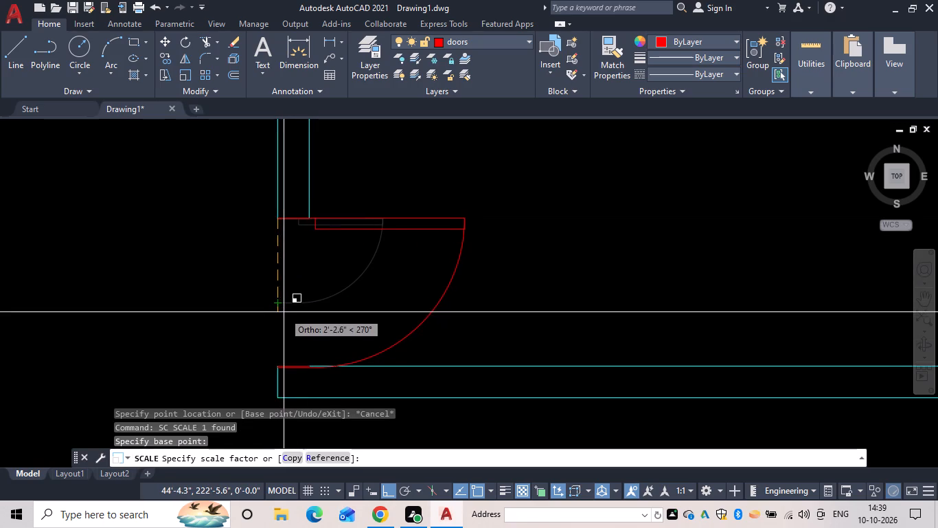
{"action": "left_click", "coordinate": [285, 311]}
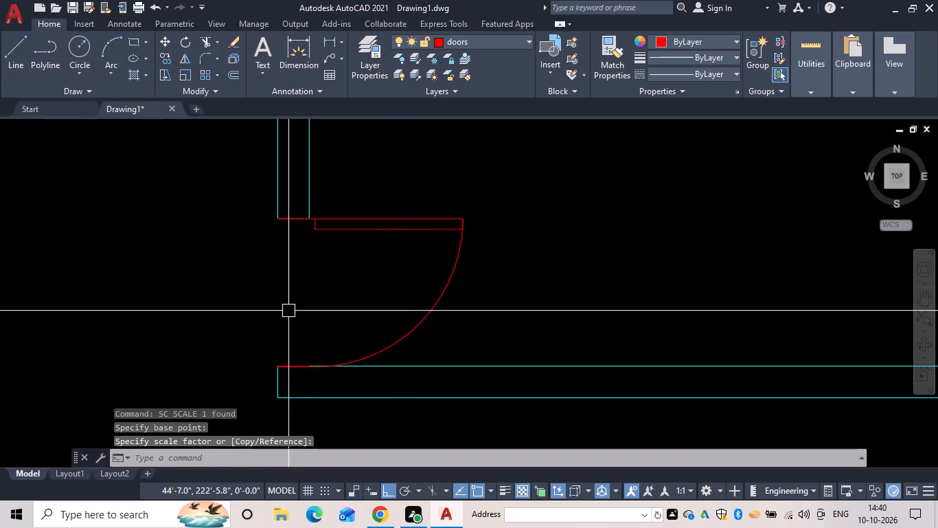
Shorten the opening width of the west room's south door from its arc-side end to the west jamb.
{"action": "scroll", "coordinate": [469, 317], "scroll_direction": "down", "scroll_amount": 3}
{"action": "middle_click_drag", "start_coordinate": [514, 305], "coordinate": [438, 324]}
{"action": "scroll", "coordinate": [371, 235], "scroll_direction": "up", "scroll_amount": 2}
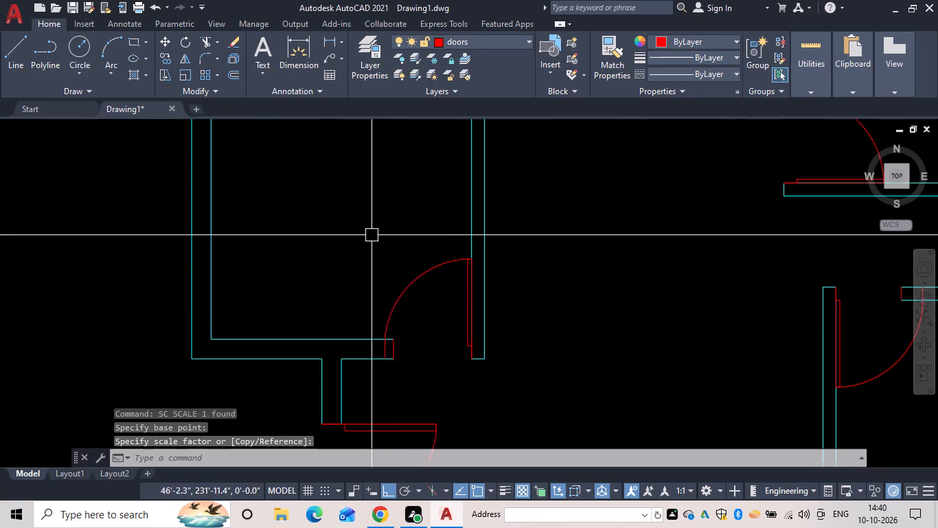
{"action": "key", "text": "Escape"}
{"action": "left_click", "coordinate": [409, 289]}
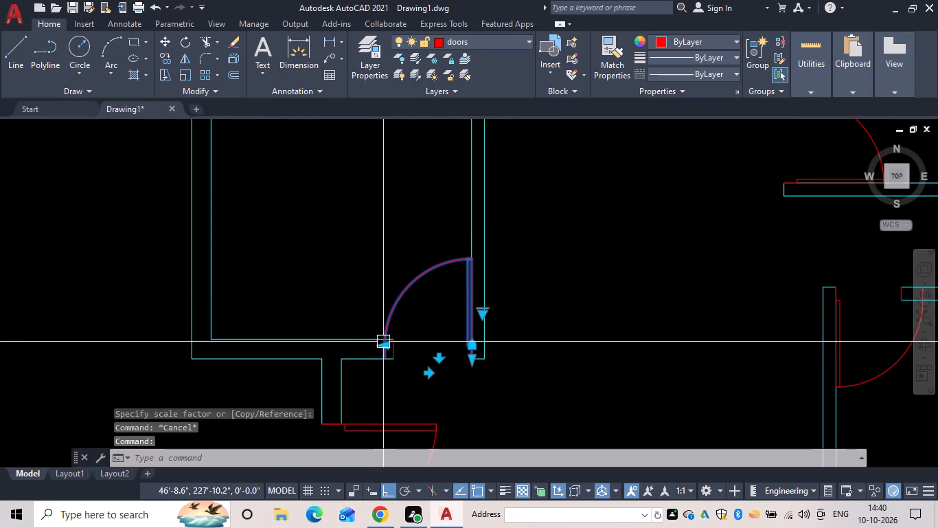
{"action": "left_click", "coordinate": [383, 342]}
{"action": "left_click", "coordinate": [387, 346]}
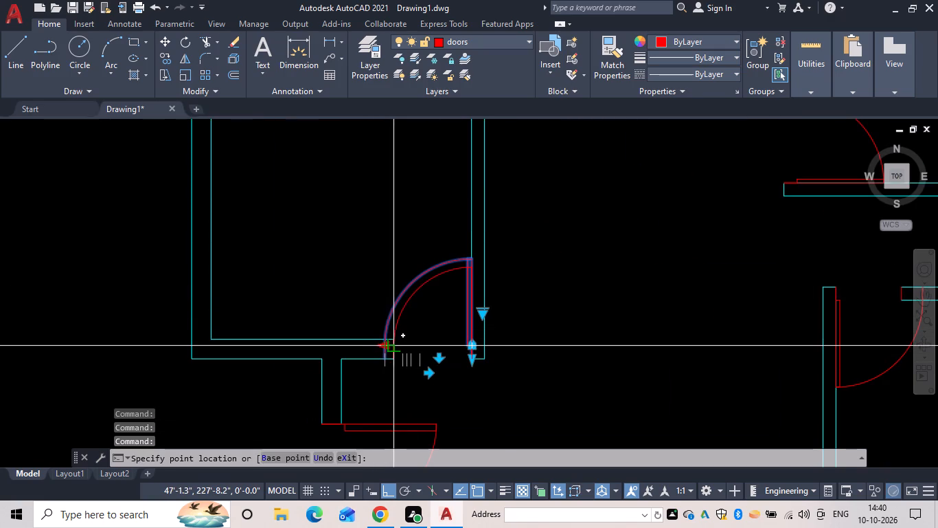
{"action": "left_click", "coordinate": [394, 346]}
{"action": "key", "text": "Escape"}
Shorten the opening width of the projecting northwest room's door from its arc-side end to the north jamb.
{"action": "middle_click_drag", "start_coordinate": [354, 239], "coordinate": [466, 366]}
{"action": "scroll", "coordinate": [412, 296], "scroll_direction": "down", "scroll_amount": 3}
{"action": "middle_click_drag", "start_coordinate": [409, 294], "coordinate": [427, 347]}
{"action": "scroll", "coordinate": [404, 298], "scroll_direction": "up", "scroll_amount": 3}
{"action": "left_click", "coordinate": [363, 210]}
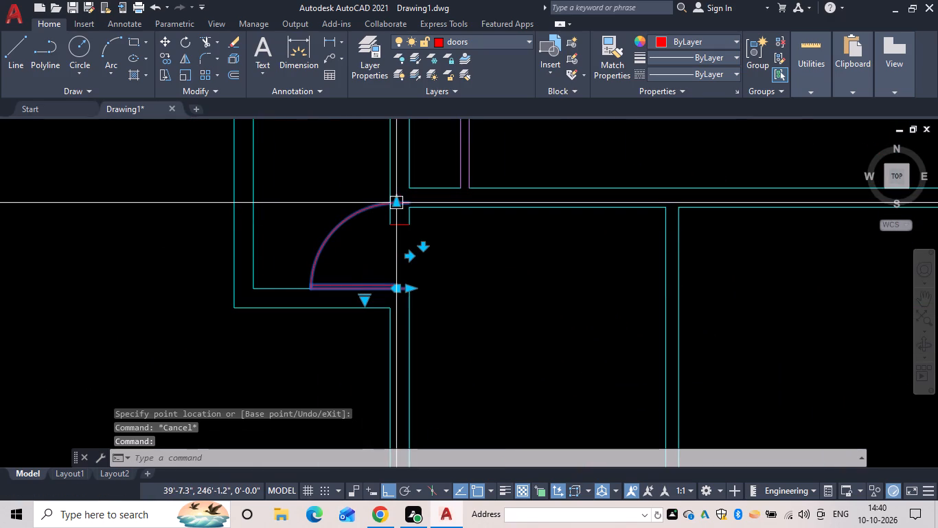
{"action": "left_click", "coordinate": [396, 199]}
{"action": "left_click", "coordinate": [397, 230]}
{"action": "scroll", "coordinate": [453, 252], "scroll_direction": "down", "scroll_amount": 2}
{"action": "middle_click_drag", "start_coordinate": [451, 257], "coordinate": [145, 237]}
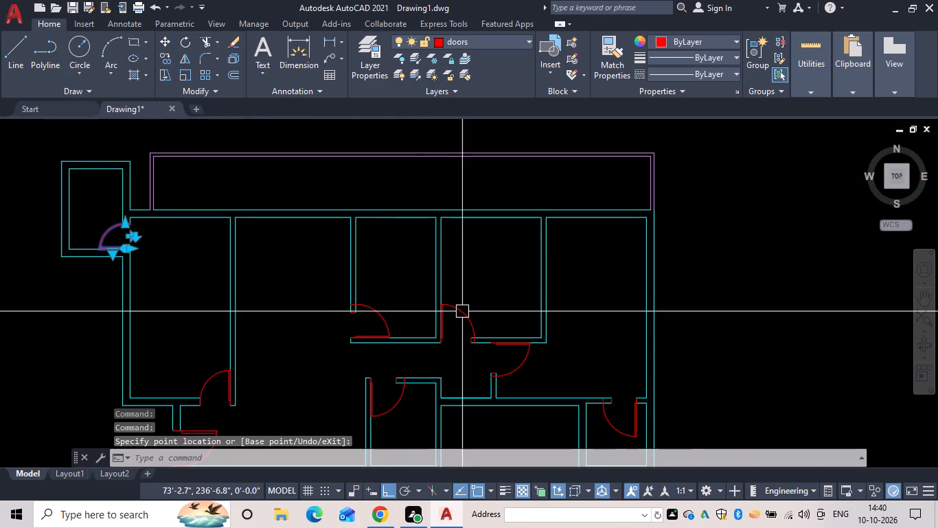
{"action": "key", "text": "Escape"}
Reduce the door in the north-central small room's west wall from its arc-side end to the north jamb.
{"action": "left_click", "coordinate": [385, 318]}
{"action": "scroll", "coordinate": [365, 306], "scroll_direction": "up", "scroll_amount": 2}
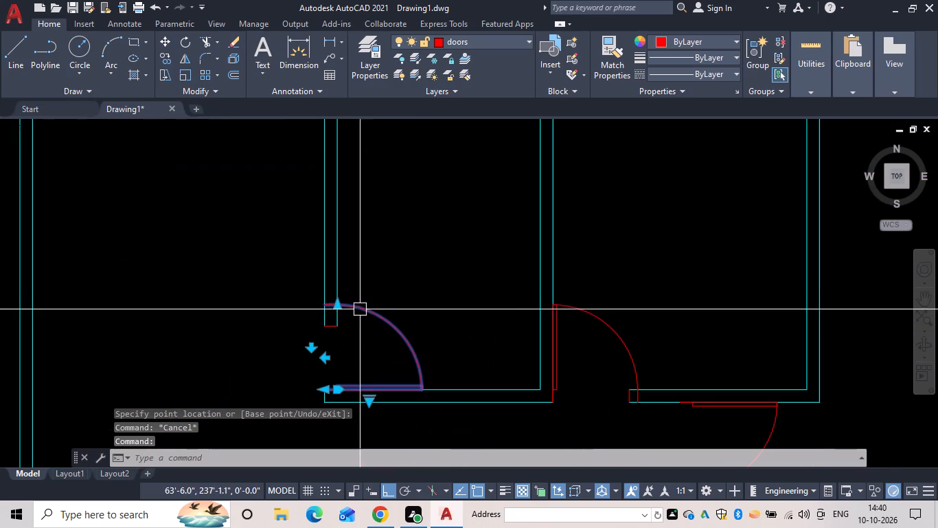
{"action": "left_click", "coordinate": [338, 298]}
{"action": "key", "text": "Escape"}
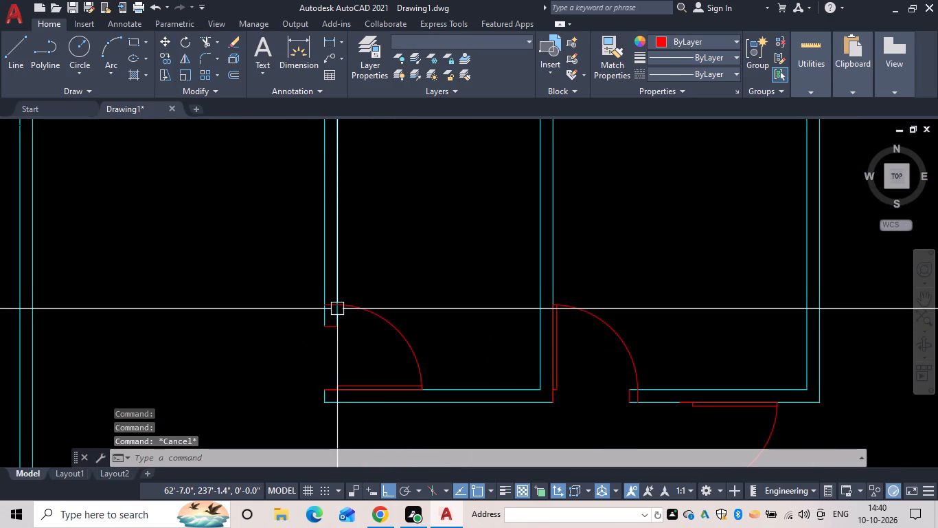
{"action": "left_click", "coordinate": [356, 309]}
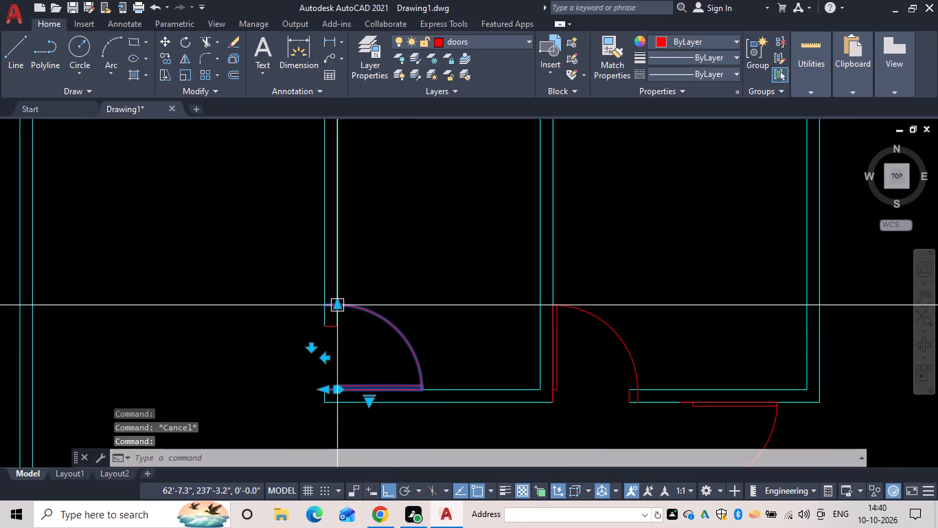
{"action": "left_click", "coordinate": [340, 305]}
{"action": "left_click", "coordinate": [342, 327]}
{"action": "key", "text": "Escape"}
Reduce the door in the south-central small room's north wall from its arc-side end to the east jamb.
{"action": "scroll", "coordinate": [392, 343], "scroll_direction": "down", "scroll_amount": 1}
{"action": "middle_click_drag", "start_coordinate": [392, 343], "coordinate": [391, 303]}
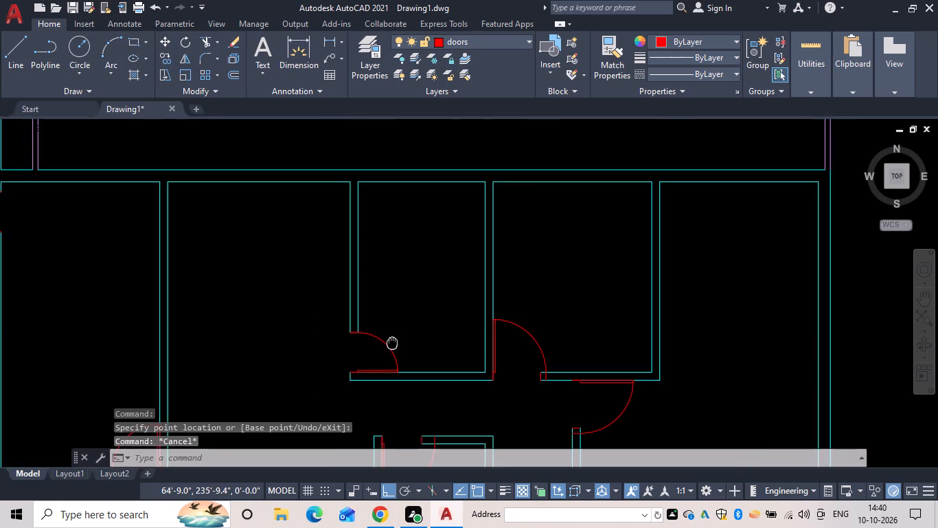
{"action": "middle_click_drag", "start_coordinate": [391, 303], "coordinate": [403, 218]}
{"action": "scroll", "coordinate": [415, 359], "scroll_direction": "up", "scroll_amount": 2}
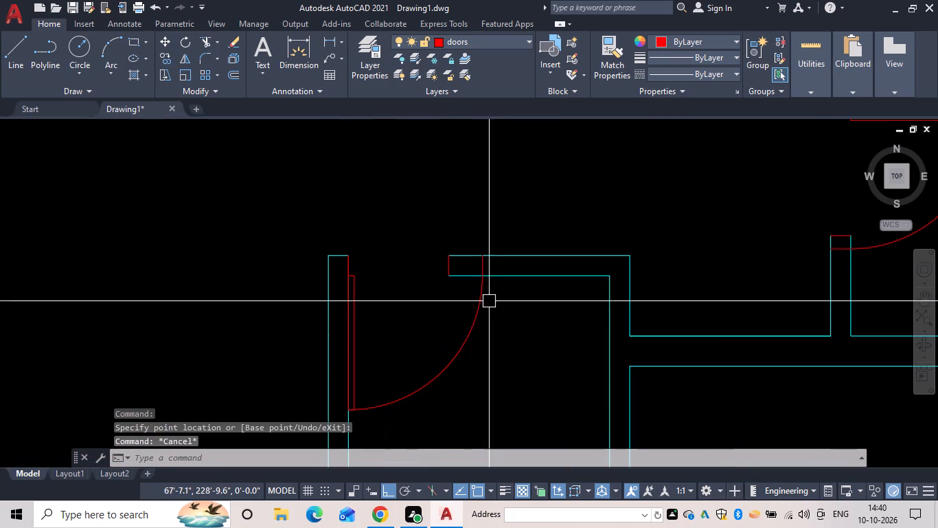
{"action": "left_click", "coordinate": [481, 298]}
{"action": "left_click", "coordinate": [481, 272]}
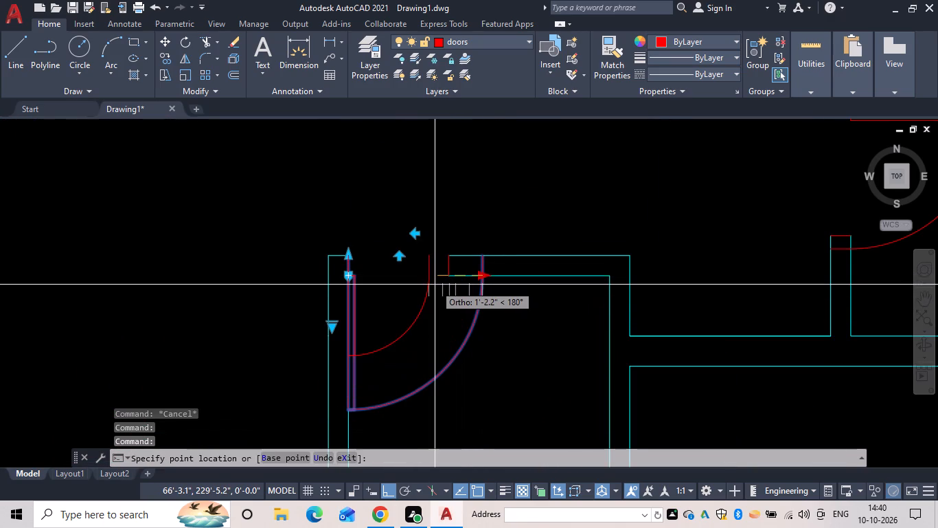
{"action": "left_click", "coordinate": [448, 284]}
{"action": "key", "text": "Escape"}
Shorten the east room's corridor door from its arc-side end to the jamb on the short stub wall.
{"action": "scroll", "coordinate": [483, 301], "scroll_direction": "down", "scroll_amount": 3}
{"action": "middle_click_drag", "start_coordinate": [483, 301], "coordinate": [354, 235]}
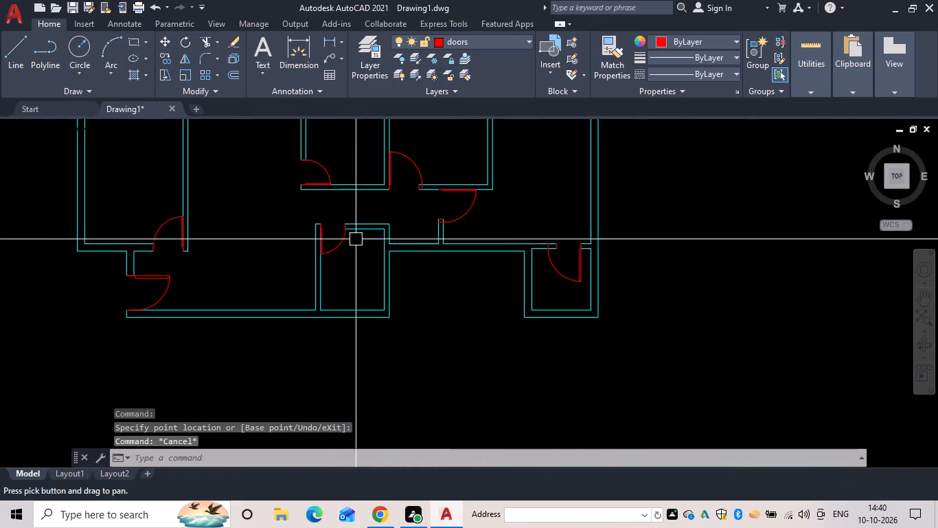
{"action": "scroll", "coordinate": [487, 215], "scroll_direction": "up", "scroll_amount": 2}
{"action": "left_click", "coordinate": [426, 217]}
{"action": "scroll", "coordinate": [394, 228], "scroll_direction": "up", "scroll_amount": 2}
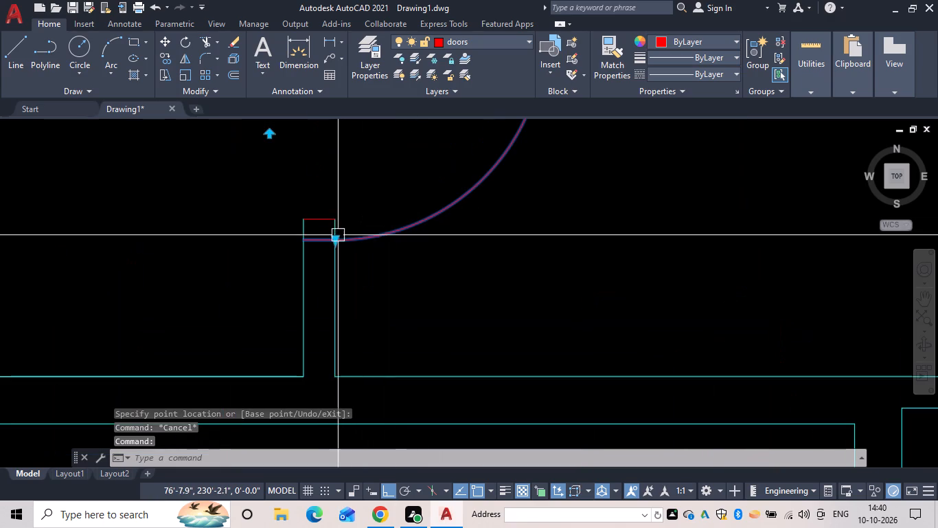
{"action": "left_click", "coordinate": [339, 240]}
{"action": "left_click", "coordinate": [334, 239]}
{"action": "left_click", "coordinate": [334, 220]}
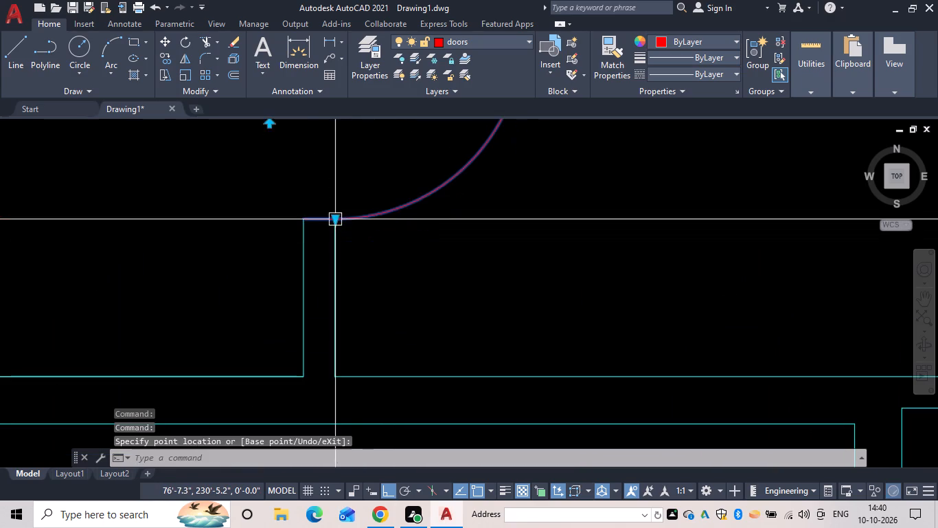
{"action": "key", "text": "Escape"}
Shorten the opening width of the southeast small room's door from its arc-side end to the west jamb.
{"action": "scroll", "coordinate": [357, 246], "scroll_direction": "down", "scroll_amount": 3}
{"action": "left_click", "coordinate": [540, 320]}
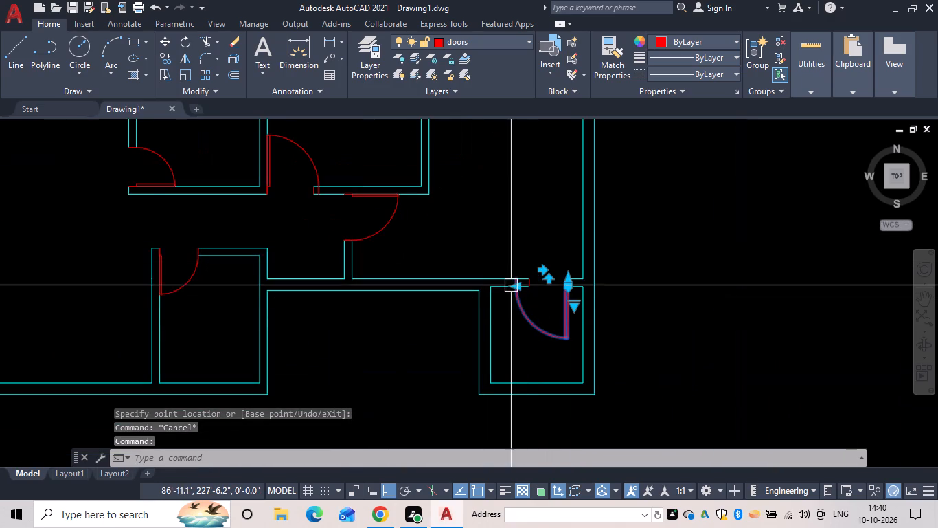
{"action": "left_click", "coordinate": [518, 286]}
{"action": "left_click", "coordinate": [528, 286]}
{"action": "scroll", "coordinate": [423, 302], "scroll_direction": "down", "scroll_amount": 1}
{"action": "key", "text": "Escape"}
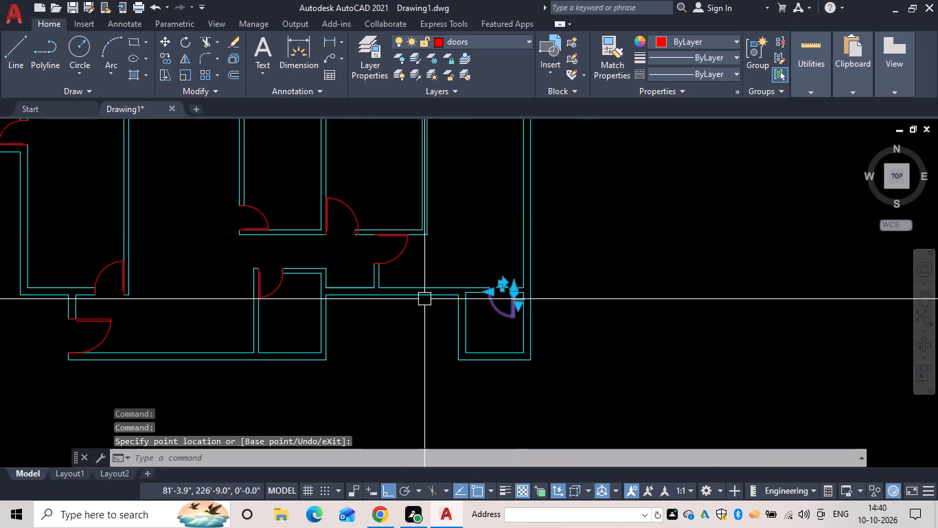
{"action": "scroll", "coordinate": [421, 273], "scroll_direction": "down", "scroll_amount": 2}
{"action": "middle_click_drag", "start_coordinate": [421, 273], "coordinate": [431, 298]}
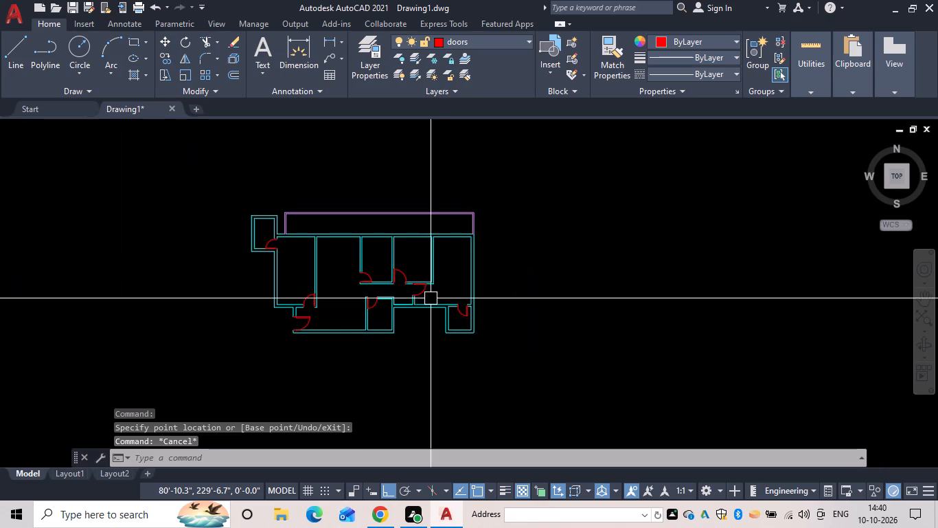
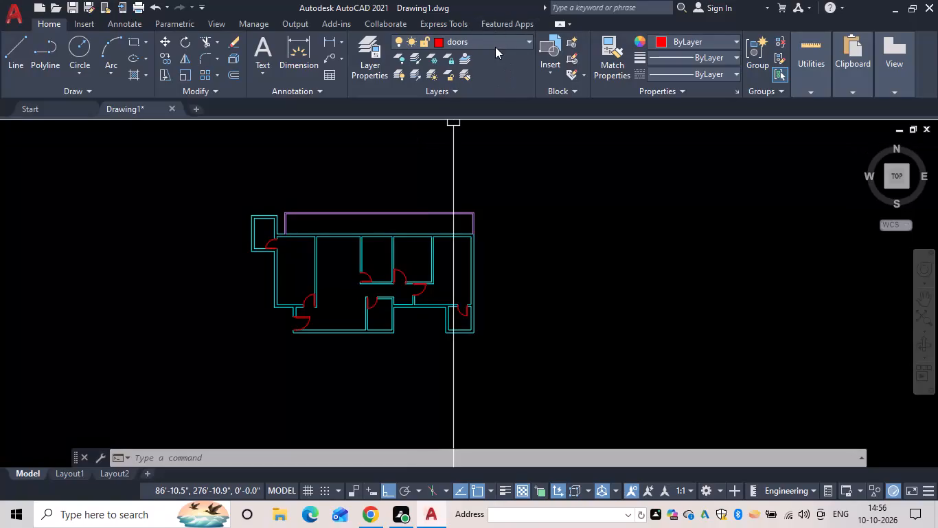
Make the windows layer current.
{"action": "left_click", "coordinate": [507, 42]}
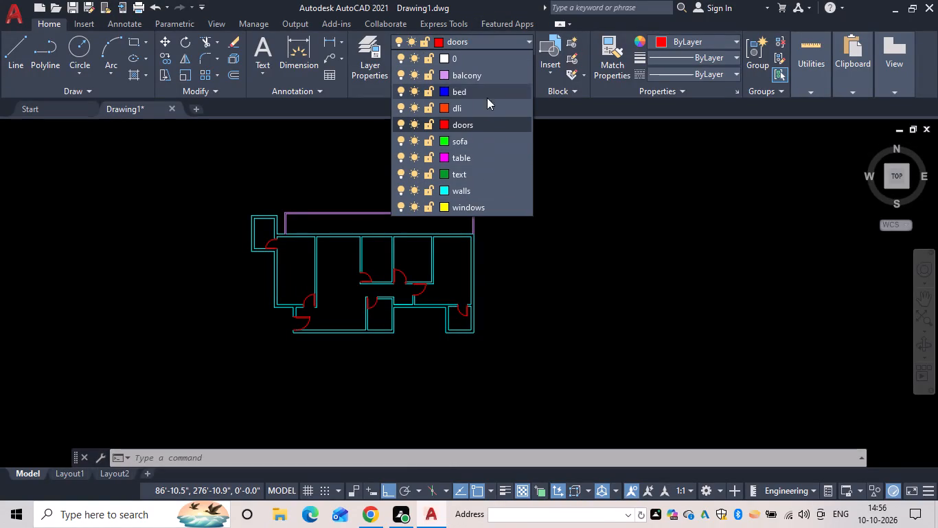
{"action": "left_click", "coordinate": [450, 204]}
{"action": "key", "text": "Escape"}
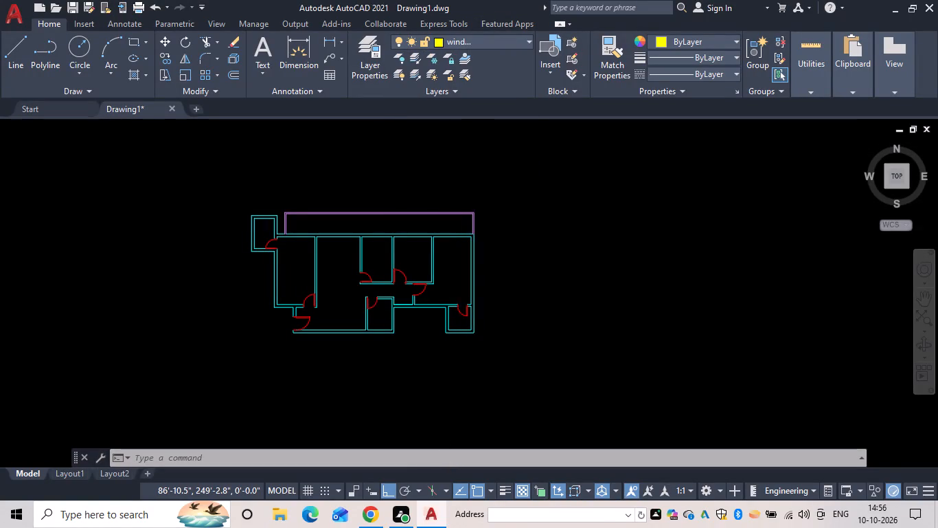
Draw a line across the northwest small room's north wall, from its inner northwest corner straight up to the outer face.
{"action": "key", "text": "l"}
{"action": "key", "text": "space"}
{"action": "scroll", "coordinate": [313, 223], "scroll_direction": "up", "scroll_amount": 4}
{"action": "middle_click_drag", "start_coordinate": [342, 236], "coordinate": [469, 244]}
{"action": "scroll", "coordinate": [461, 260], "scroll_direction": "down", "scroll_amount": 1}
{"action": "middle_click_drag", "start_coordinate": [461, 260], "coordinate": [429, 183]}
{"action": "scroll", "coordinate": [429, 183], "scroll_direction": "down", "scroll_amount": 1}
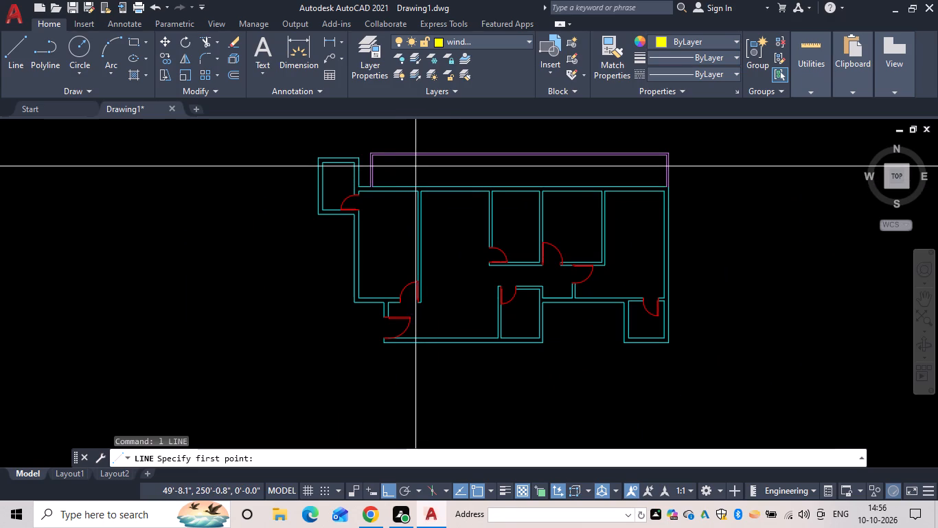
{"action": "scroll", "coordinate": [301, 155], "scroll_direction": "up", "scroll_amount": 3}
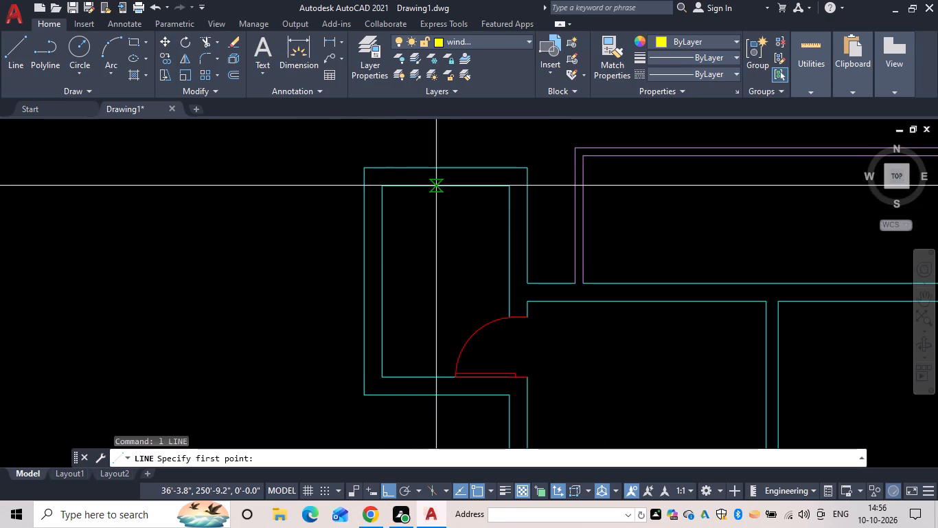
{"action": "scroll", "coordinate": [385, 172], "scroll_direction": "up", "scroll_amount": 3}
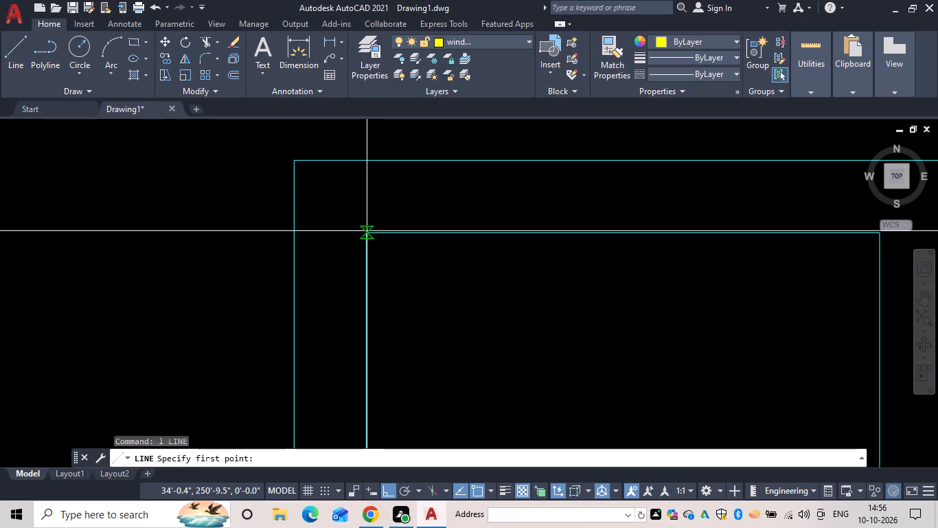
{"action": "left_click_drag", "start_coordinate": [367, 234], "coordinate": [367, 220]}
{"action": "left_click", "coordinate": [365, 160]}
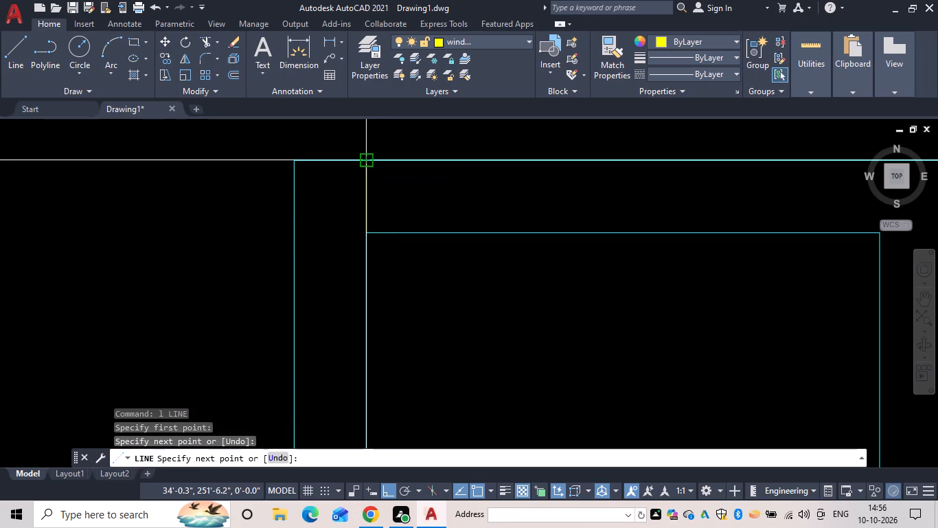
{"action": "key", "text": "Escape"}
Offset the line across the northwest small room's north wall 1'8" to the east.
{"action": "type", "text": "of"}
{"action": "key", "text": "space"}
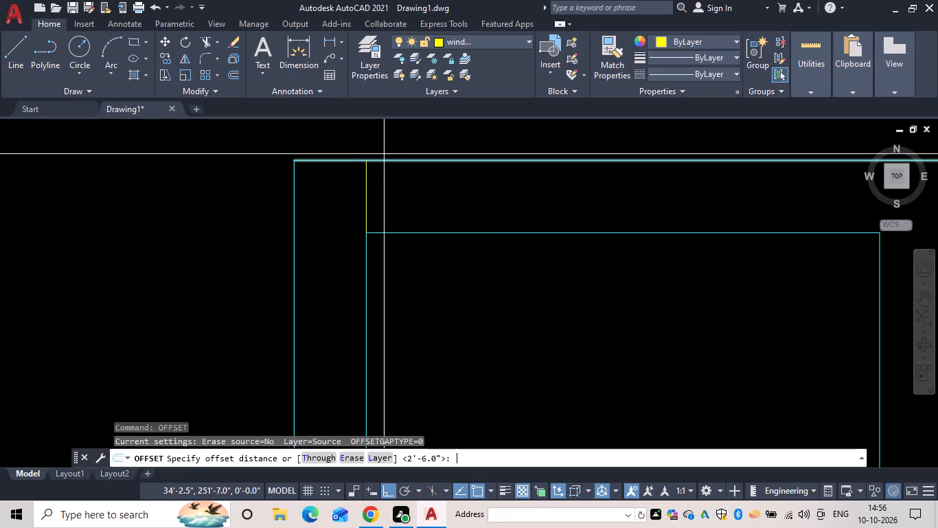
{"action": "type", "text": "1;"}
{"action": "key", "text": "BackSpace"}
{"action": "key", "text": "apostrophe"}
{"action": "type", "text": "8\""}
{"action": "key", "text": "space"}
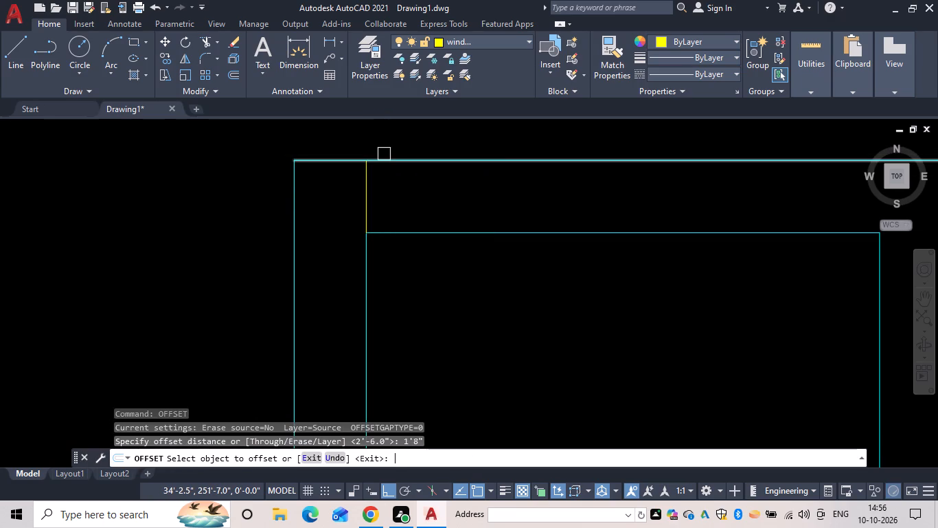
{"action": "left_click_drag", "start_coordinate": [365, 196], "coordinate": [397, 201]}
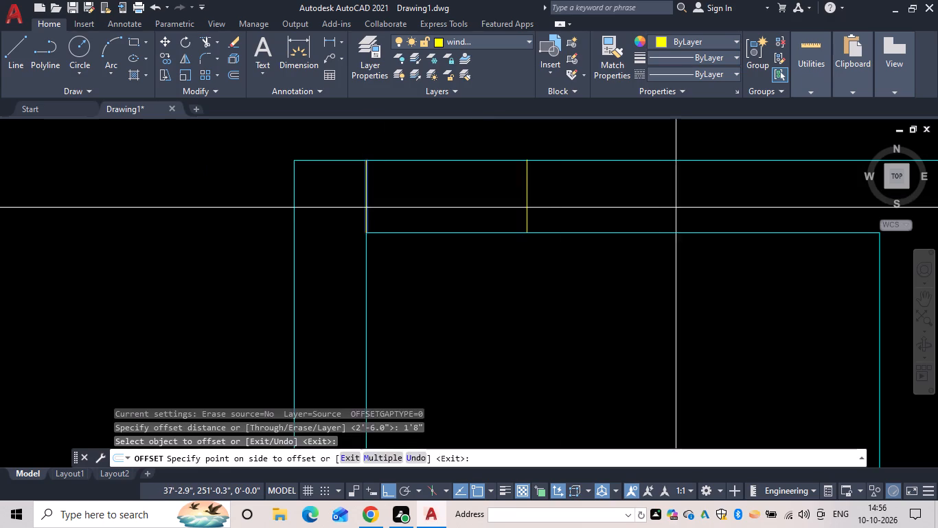
{"action": "left_click", "coordinate": [676, 208]}
{"action": "key", "text": "space"}
Offset the new jamb line in the northwest small room's north wall 2' to the east.
{"action": "key", "text": "space"}
{"action": "type", "text": "2'"}
{"action": "key", "text": "space"}
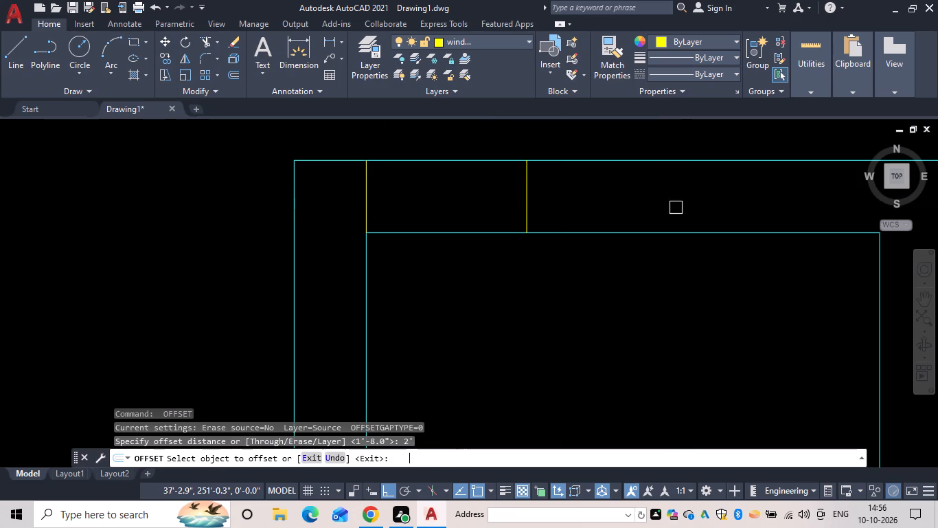
{"action": "left_click_drag", "start_coordinate": [526, 192], "coordinate": [548, 194]}
{"action": "left_click", "coordinate": [672, 208]}
{"action": "key", "text": "Escape"}
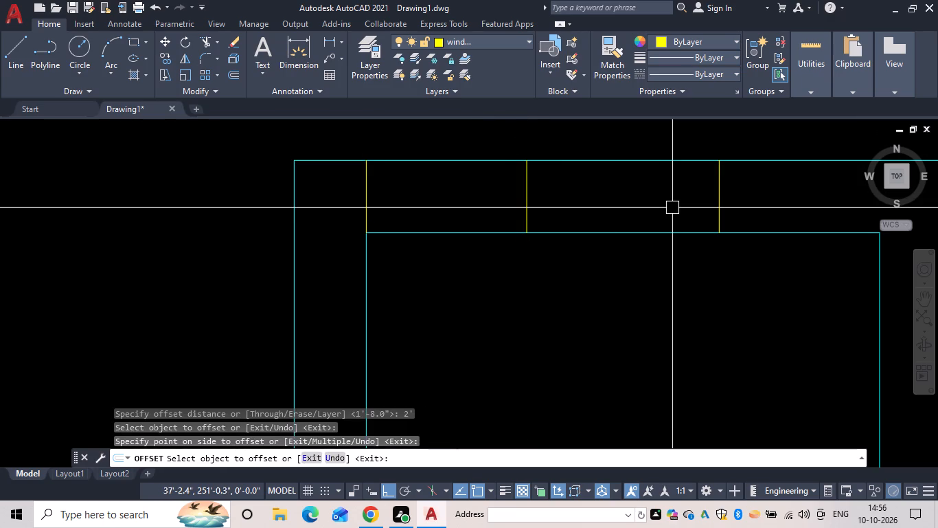
Trim away the corner reference line and both wall faces between the jambs to open the northwest small room's window.
{"action": "type", "text": "tr"}
{"action": "key", "text": "space"}
{"action": "left_click_drag", "start_coordinate": [355, 199], "coordinate": [363, 197]}
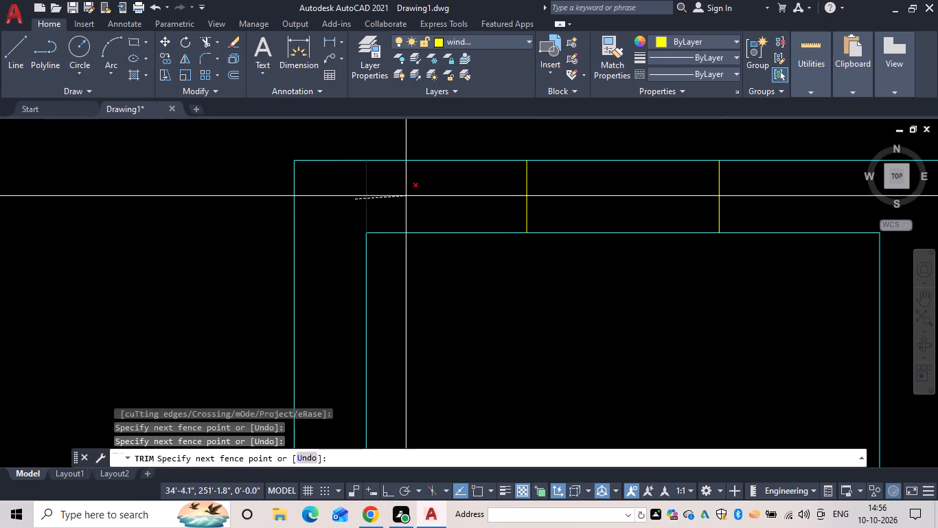
{"action": "left_click", "coordinate": [407, 196]}
{"action": "left_click", "coordinate": [620, 160]}
{"action": "left_click", "coordinate": [610, 242]}
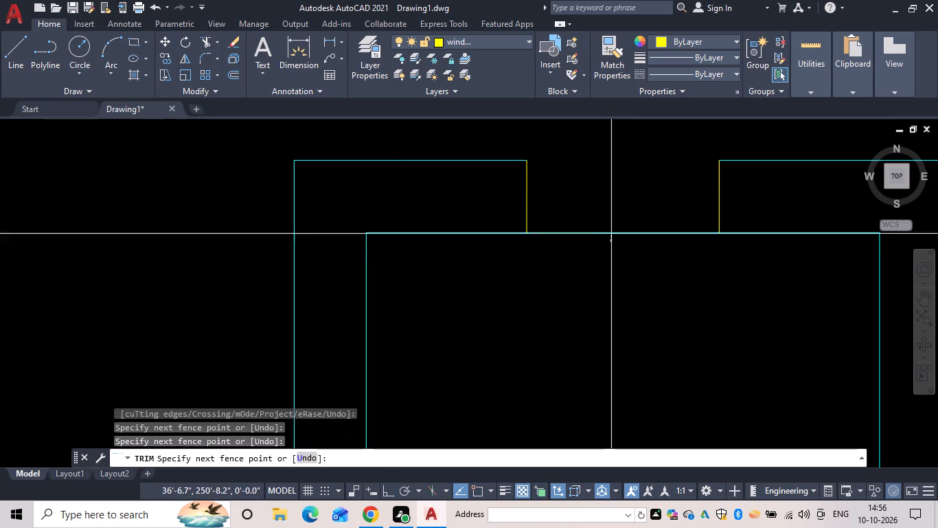
{"action": "left_click", "coordinate": [613, 225]}
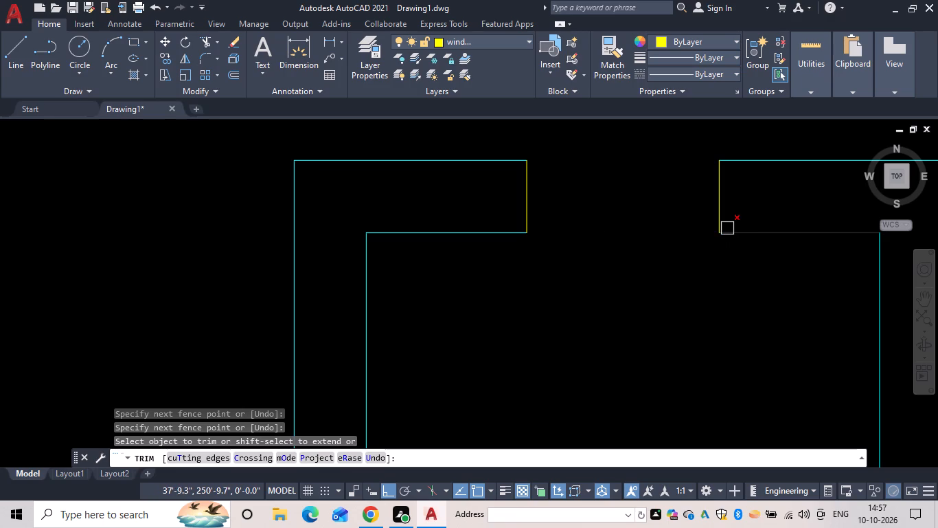
{"action": "key", "text": "Escape"}
Draw a line across the west end of the main north wall, where it meets the northwest small room's east wall.
{"action": "middle_click_drag", "start_coordinate": [632, 250], "coordinate": [507, 268]}
{"action": "type", "text": "l"}
{"action": "key", "text": "space"}
{"action": "scroll", "coordinate": [654, 280], "scroll_direction": "down", "scroll_amount": 3}
{"action": "middle_click_drag", "start_coordinate": [630, 276], "coordinate": [448, 250]}
{"action": "scroll", "coordinate": [513, 389], "scroll_direction": "up", "scroll_amount": 3}
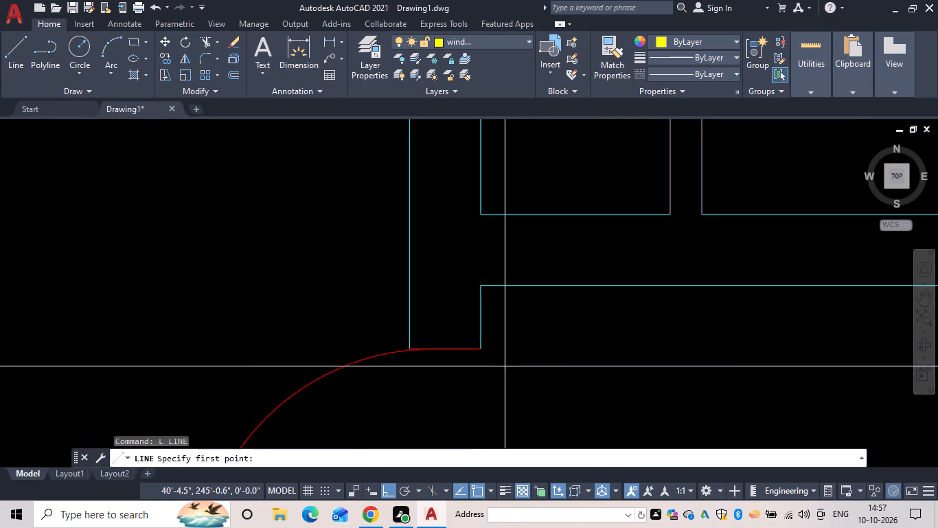
{"action": "left_click", "coordinate": [481, 287]}
{"action": "left_click", "coordinate": [477, 215]}
{"action": "key", "text": "Escape"}
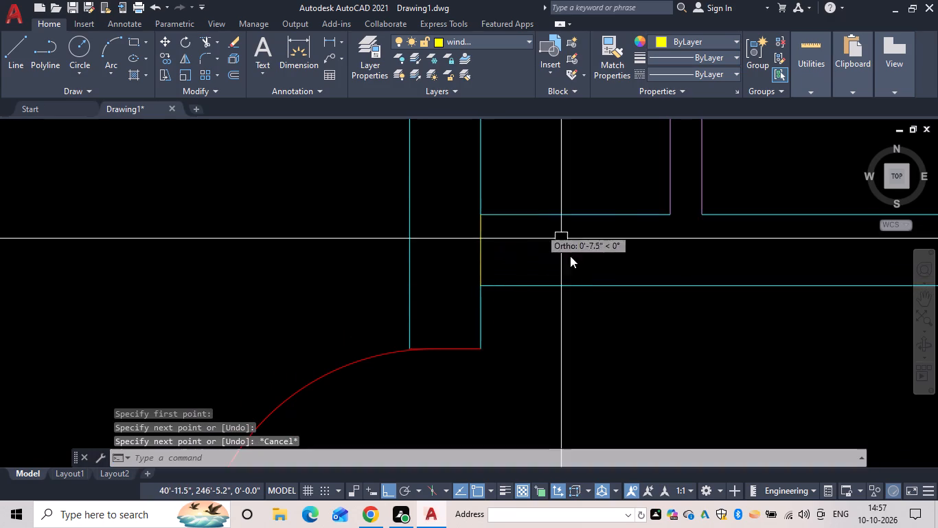
Offset the line at the main north wall's west end 2' to the east.
{"action": "type", "text": "of 2'"}
{"action": "key", "text": "space"}
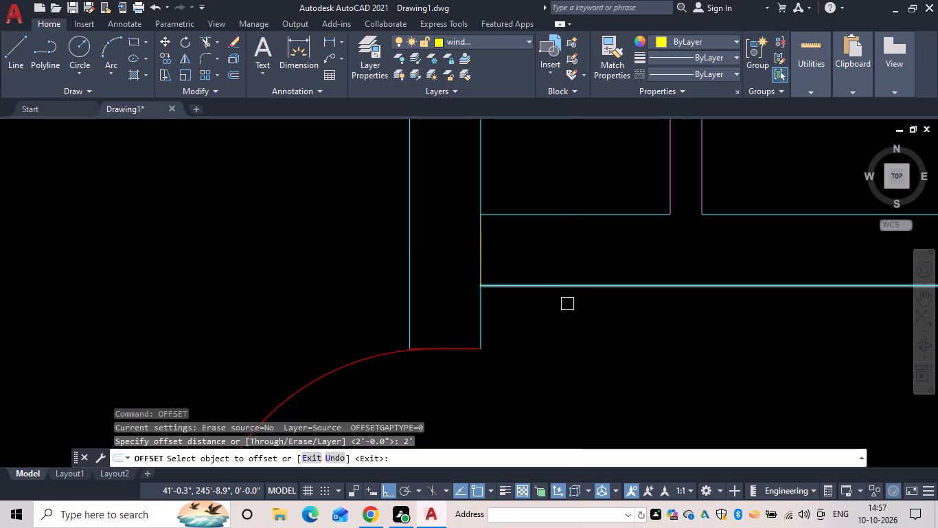
{"action": "key", "text": "space"}
{"action": "key", "text": "space"}
{"action": "key", "text": "space"}
{"action": "left_click_drag", "start_coordinate": [481, 257], "coordinate": [558, 269]}
{"action": "left_click", "coordinate": [591, 269]}
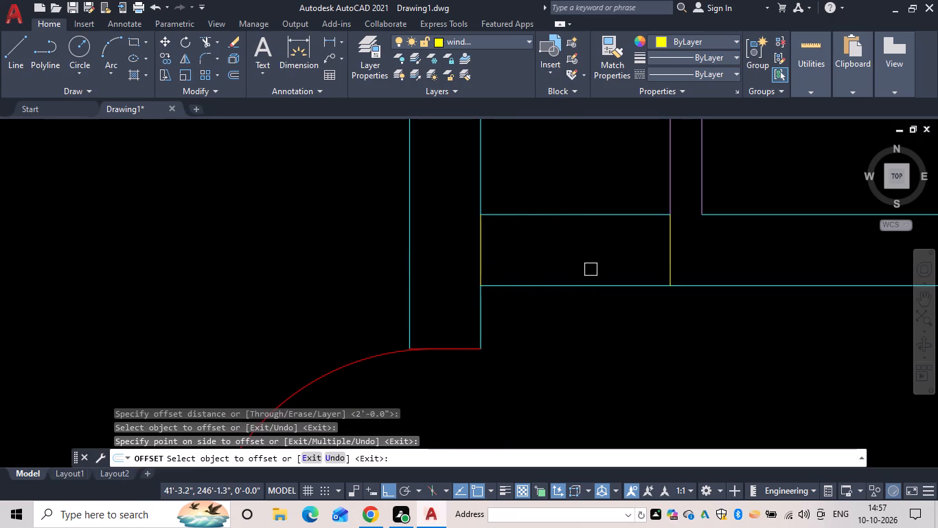
{"action": "key", "text": "space"}
Offset the new jamb line in the main north wall 6' to the east.
{"action": "key", "text": "space"}
{"action": "type", "text": "6'"}
{"action": "key", "text": "space"}
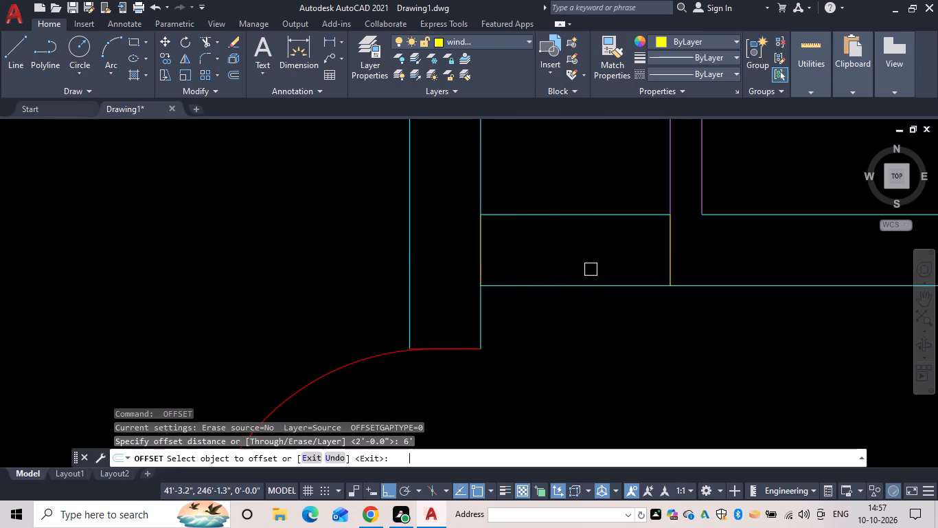
{"action": "scroll", "coordinate": [667, 268], "scroll_direction": "down", "scroll_amount": 1}
{"action": "middle_click_drag", "start_coordinate": [661, 268], "coordinate": [573, 248]}
{"action": "left_click", "coordinate": [583, 232]}
{"action": "scroll", "coordinate": [703, 235], "scroll_direction": "down", "scroll_amount": 2}
{"action": "middle_click_drag", "start_coordinate": [697, 236], "coordinate": [441, 238]}
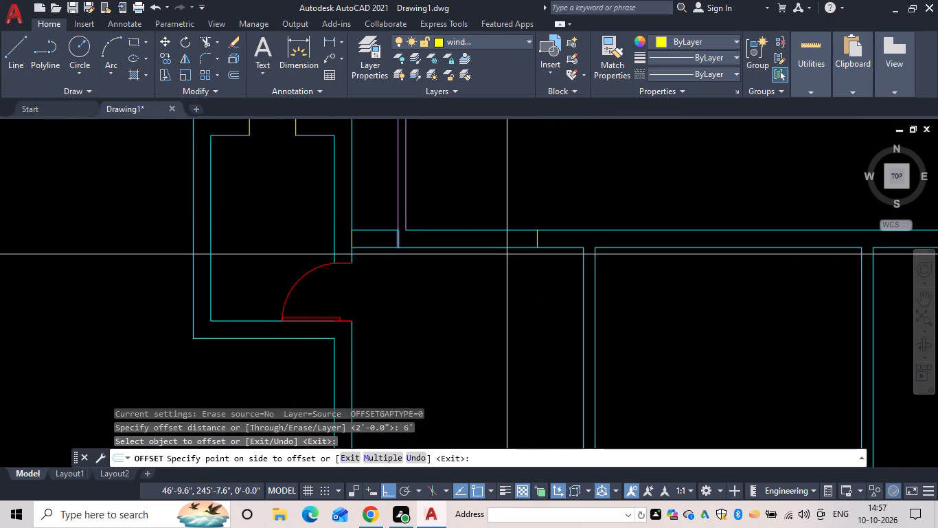
{"action": "left_click", "coordinate": [505, 255]}
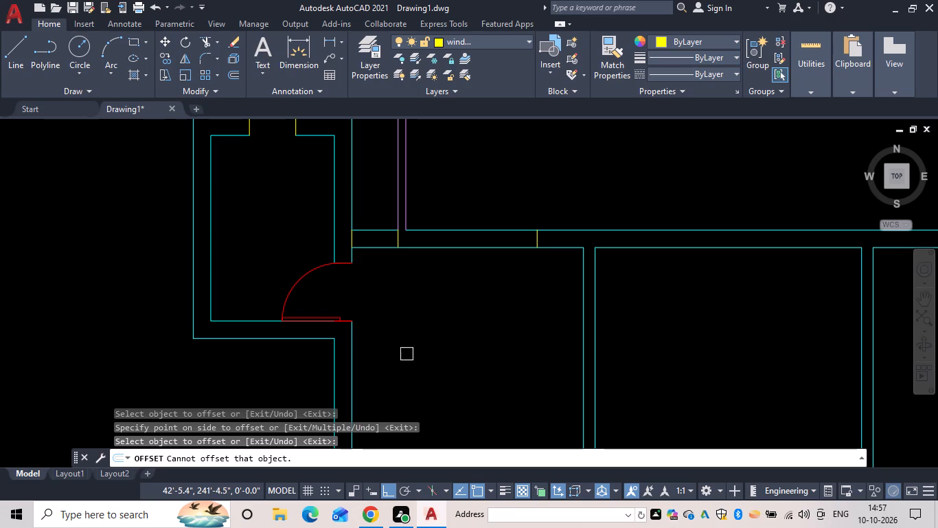
{"action": "key", "text": "Escape"}
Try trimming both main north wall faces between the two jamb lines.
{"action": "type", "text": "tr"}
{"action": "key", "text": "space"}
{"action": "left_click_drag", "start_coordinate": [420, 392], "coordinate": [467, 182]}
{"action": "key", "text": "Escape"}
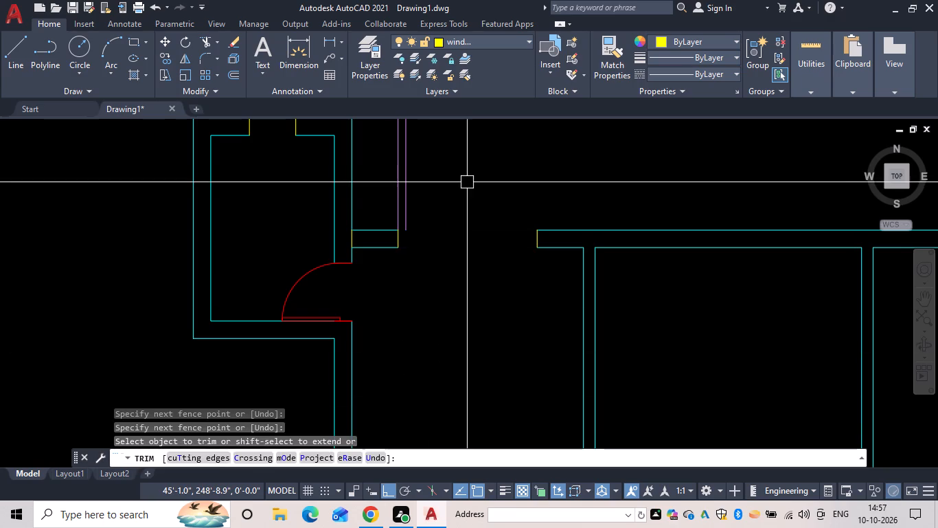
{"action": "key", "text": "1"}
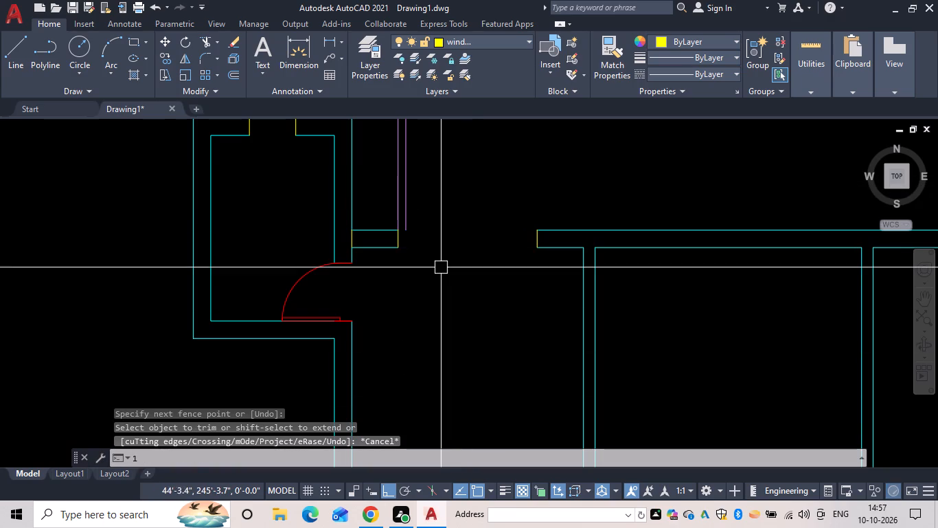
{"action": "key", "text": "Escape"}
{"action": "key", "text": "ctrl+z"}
Extend the balcony's inner west line down through the main north wall to its inner face.
{"action": "scroll", "coordinate": [402, 228], "scroll_direction": "up", "scroll_amount": 1}
{"action": "key", "text": "Escape"}
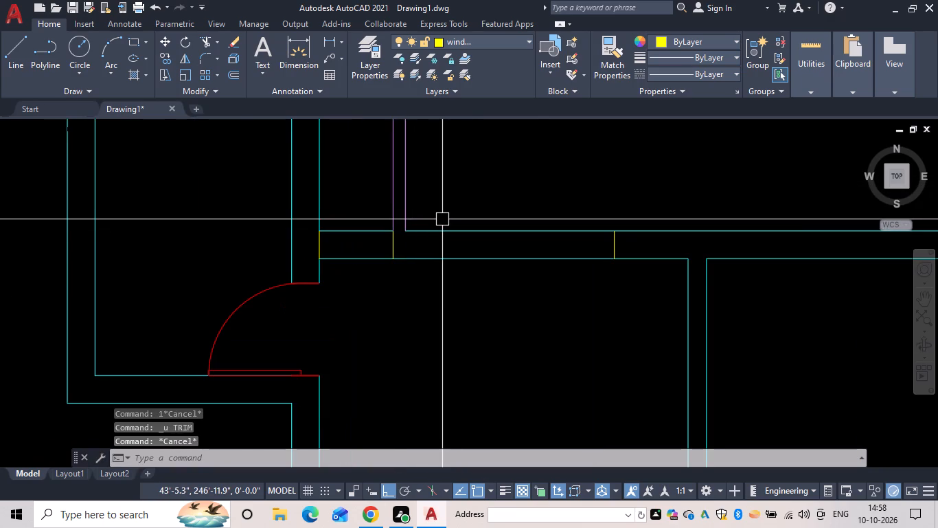
{"action": "type", "text": "ex"}
{"action": "key", "text": "space"}
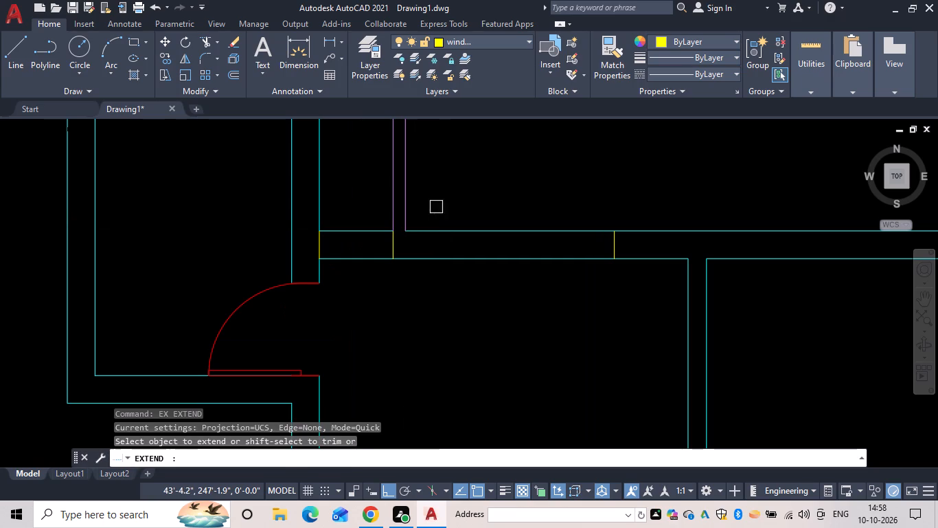
{"action": "left_click", "coordinate": [409, 203]}
{"action": "key", "text": "Escape"}
Trim both main north wall faces between the extended balcony line and the east jamb line.
{"action": "type", "text": "tr"}
{"action": "key", "text": "space"}
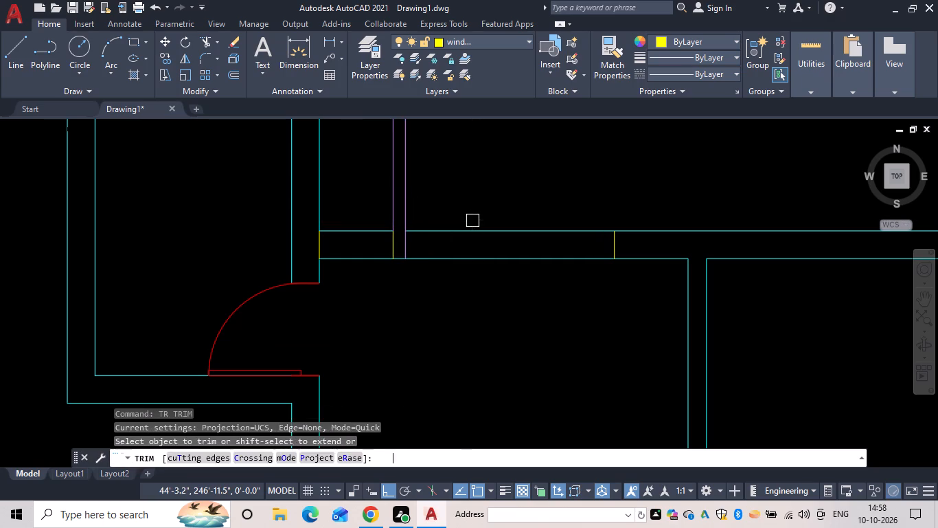
{"action": "left_click_drag", "start_coordinate": [472, 221], "coordinate": [479, 291]}
{"action": "key", "text": "Escape"}
{"action": "scroll", "coordinate": [479, 290], "scroll_direction": "down", "scroll_amount": 1}
{"action": "middle_click", "coordinate": [474, 289]}
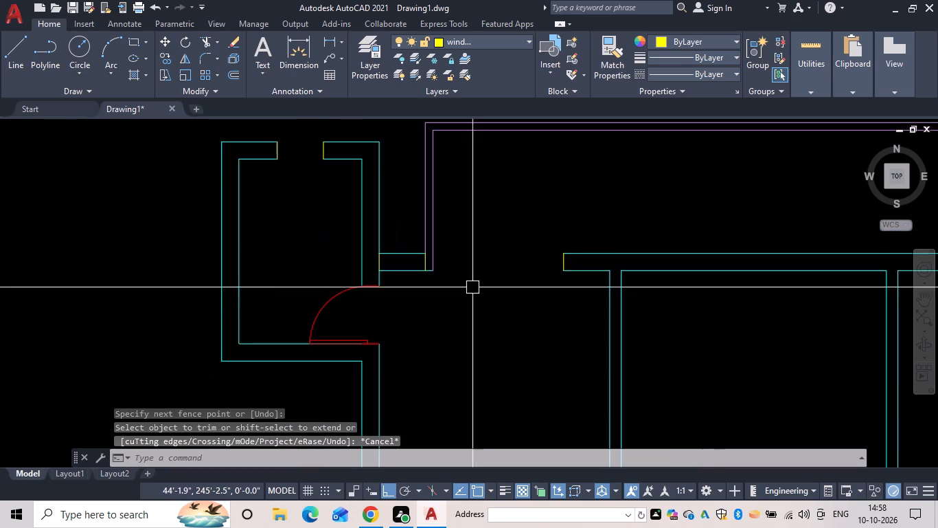
Extend the outer face of the short north wall stub east to the balcony's inner west line.
{"action": "scroll", "coordinate": [435, 267], "scroll_direction": "up", "scroll_amount": 2}
{"action": "left_click", "coordinate": [407, 250]}
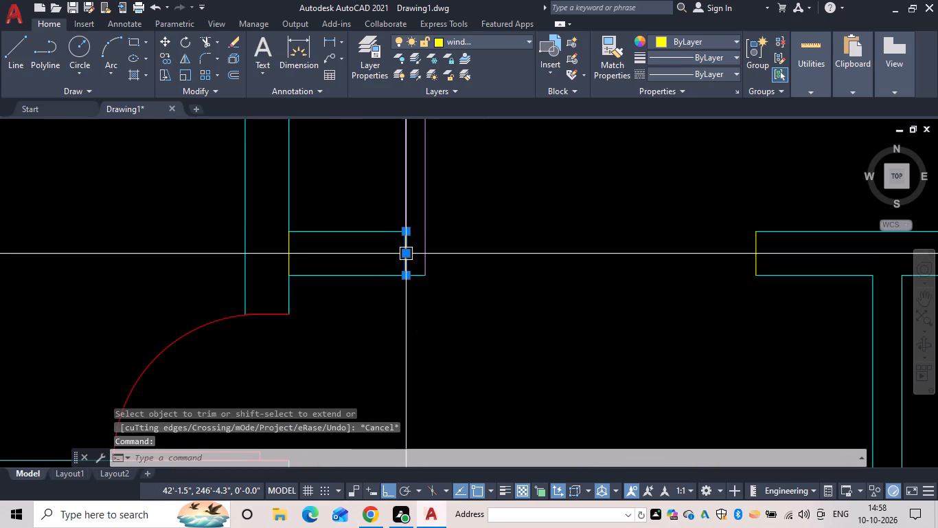
{"action": "key", "text": "Escape"}
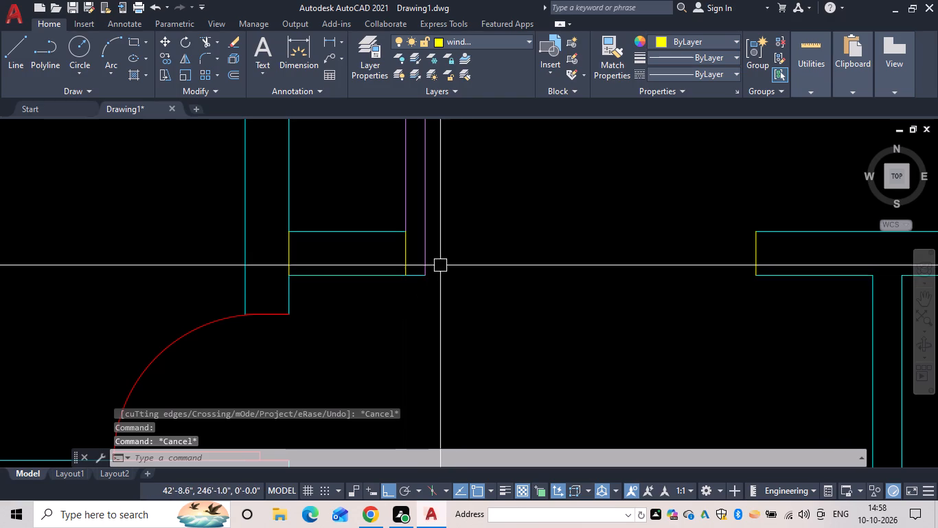
{"action": "scroll", "coordinate": [421, 240], "scroll_direction": "down", "scroll_amount": 2}
{"action": "scroll", "coordinate": [455, 290], "scroll_direction": "up", "scroll_amount": 1}
{"action": "middle_click_drag", "start_coordinate": [455, 290], "coordinate": [518, 380]}
{"action": "scroll", "coordinate": [456, 309], "scroll_direction": "up", "scroll_amount": 1}
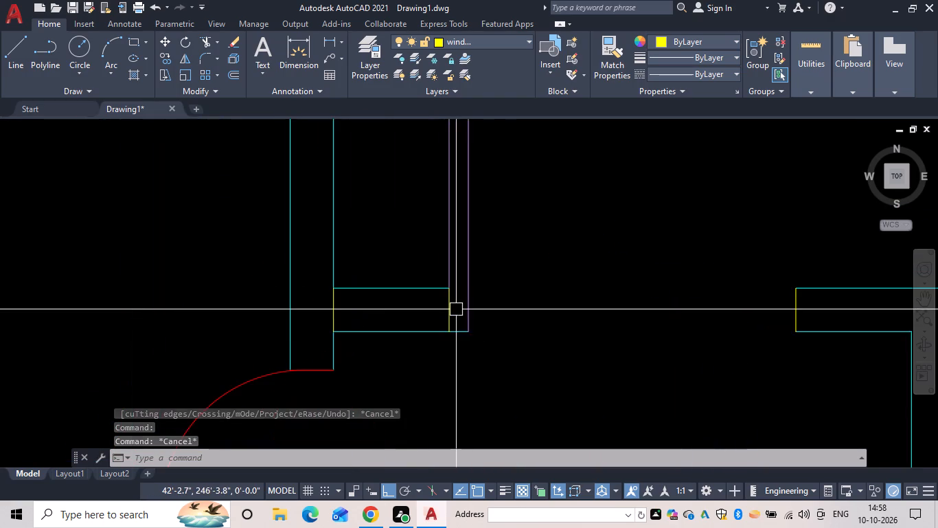
{"action": "key", "text": "Escape"}
{"action": "type", "text": "ex"}
{"action": "key", "text": "space"}
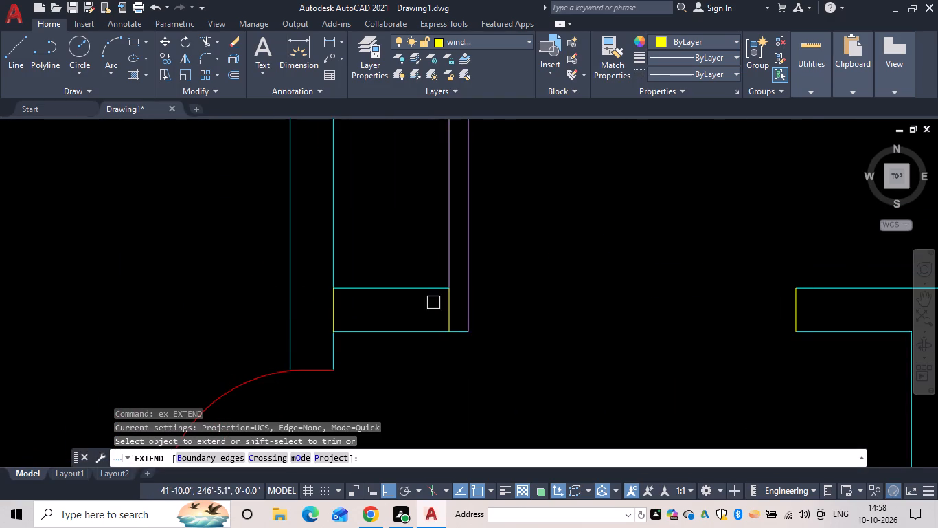
{"action": "left_click", "coordinate": [434, 291]}
{"action": "key", "text": "Escape"}
Trim away the two window-layer lines across the short north wall stub and the balcony line segment closing its east end.
{"action": "type", "text": "tr"}
{"action": "key", "text": "space"}
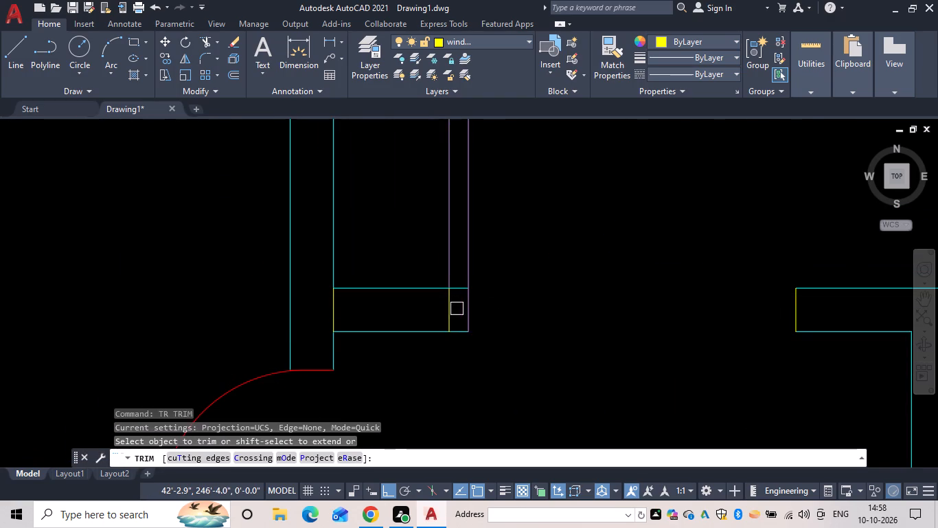
{"action": "left_click", "coordinate": [450, 312]}
{"action": "left_click_drag", "start_coordinate": [332, 313], "coordinate": [342, 311]}
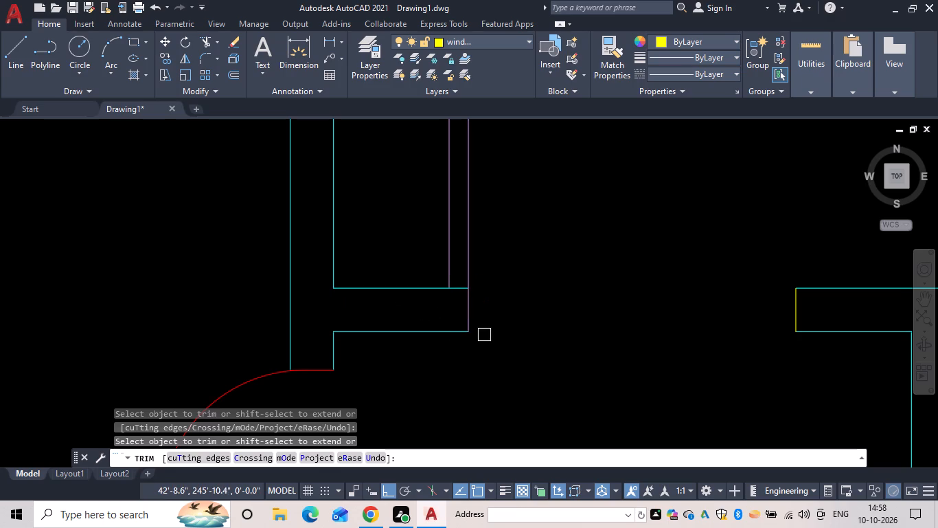
{"action": "left_click", "coordinate": [465, 312]}
{"action": "key", "text": "Escape"}
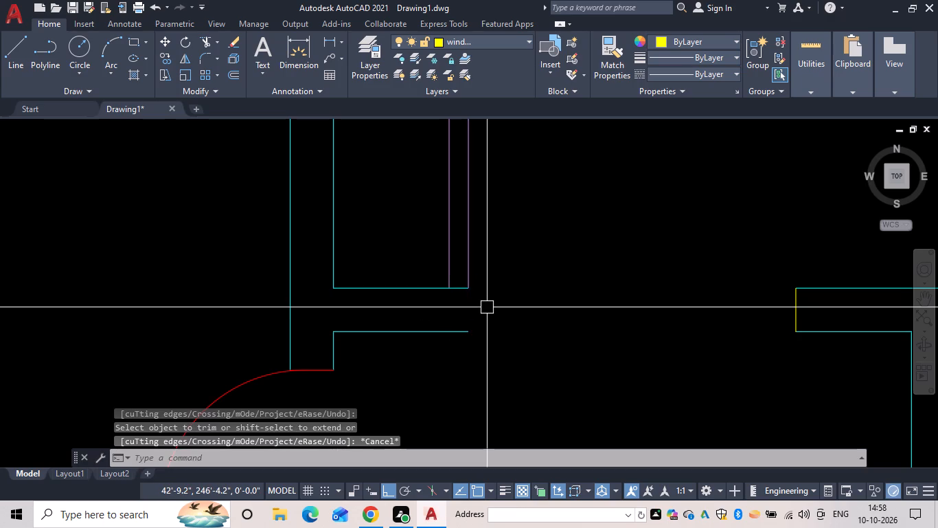
Draw a jamb line closing the east end of the short north wall stub.
{"action": "type", "text": "l"}
{"action": "key", "text": "space"}
{"action": "left_click", "coordinate": [468, 329]}
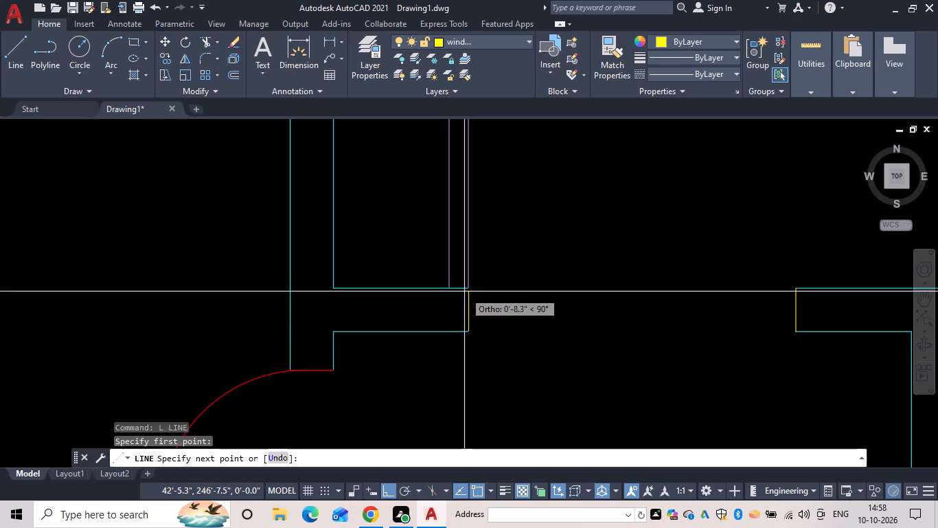
{"action": "left_click", "coordinate": [468, 289]}
{"action": "key", "text": "Escape"}
Draw a line across the main north wall from the inner northwest corner of the second room from the east.
{"action": "scroll", "coordinate": [545, 305], "scroll_direction": "down", "scroll_amount": 3}
{"action": "middle_click_drag", "start_coordinate": [542, 307], "coordinate": [475, 256]}
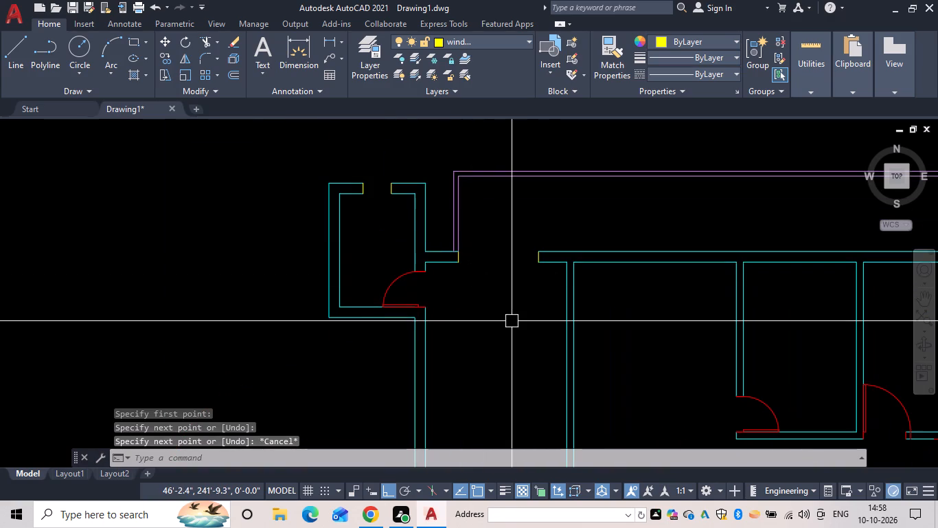
{"action": "key", "text": "Escape"}
{"action": "type", "text": "l"}
{"action": "key", "text": "space"}
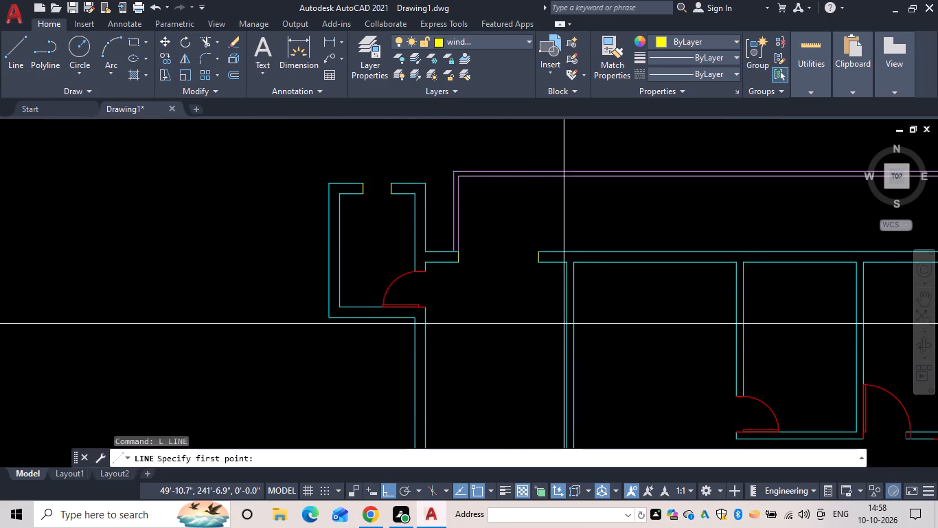
{"action": "scroll", "coordinate": [564, 323], "scroll_direction": "down", "scroll_amount": 1}
{"action": "middle_click_drag", "start_coordinate": [563, 323], "coordinate": [492, 278]}
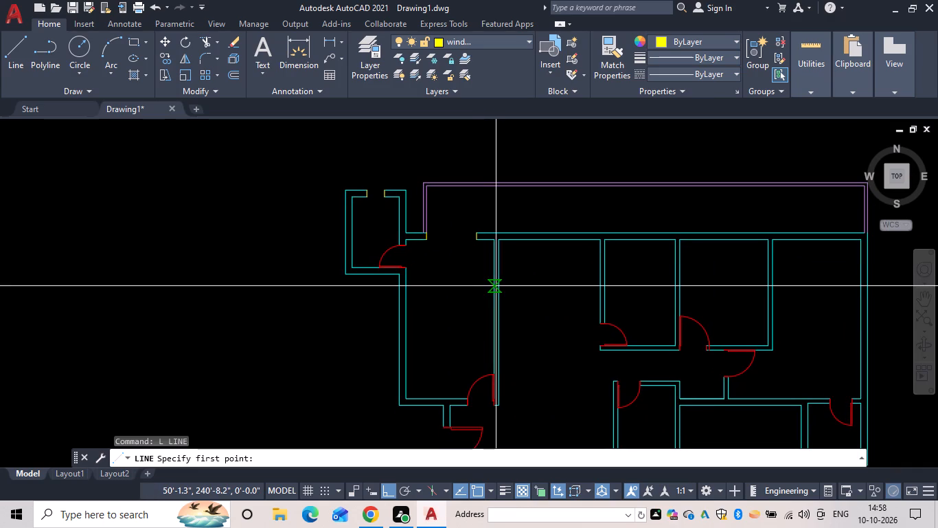
{"action": "scroll", "coordinate": [506, 294], "scroll_direction": "down", "scroll_amount": 1}
{"action": "middle_click_drag", "start_coordinate": [506, 294], "coordinate": [366, 294]}
{"action": "scroll", "coordinate": [477, 261], "scroll_direction": "up", "scroll_amount": 4}
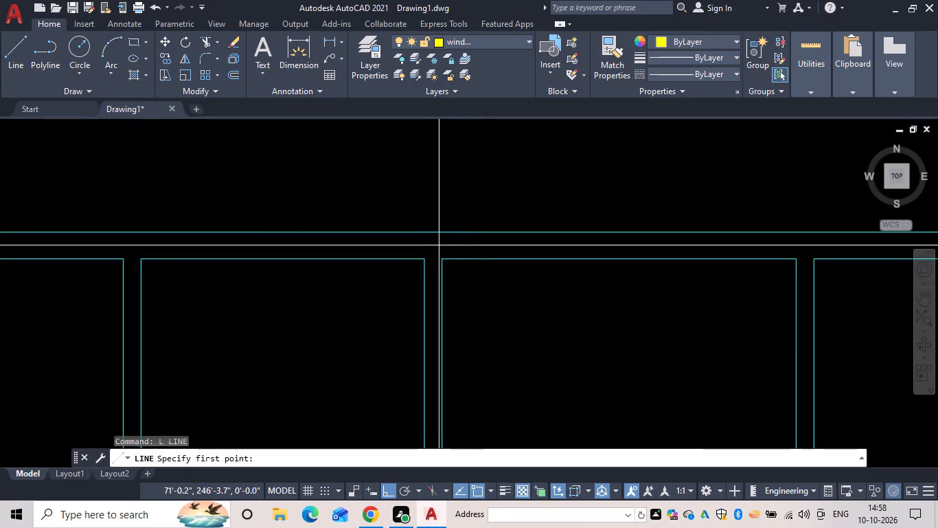
{"action": "scroll", "coordinate": [439, 248], "scroll_direction": "up", "scroll_amount": 1}
{"action": "left_click_drag", "start_coordinate": [441, 264], "coordinate": [436, 252]}
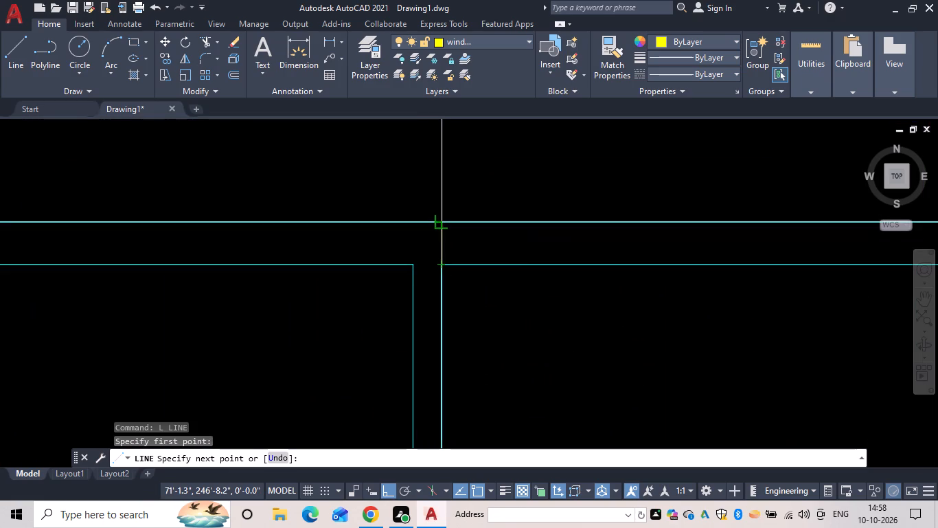
{"action": "left_click", "coordinate": [442, 221]}
{"action": "key", "text": "Escape"}
Offset that corner line 2' to the east to form the window's west jamb.
{"action": "type", "text": "of"}
{"action": "key", "text": "space"}
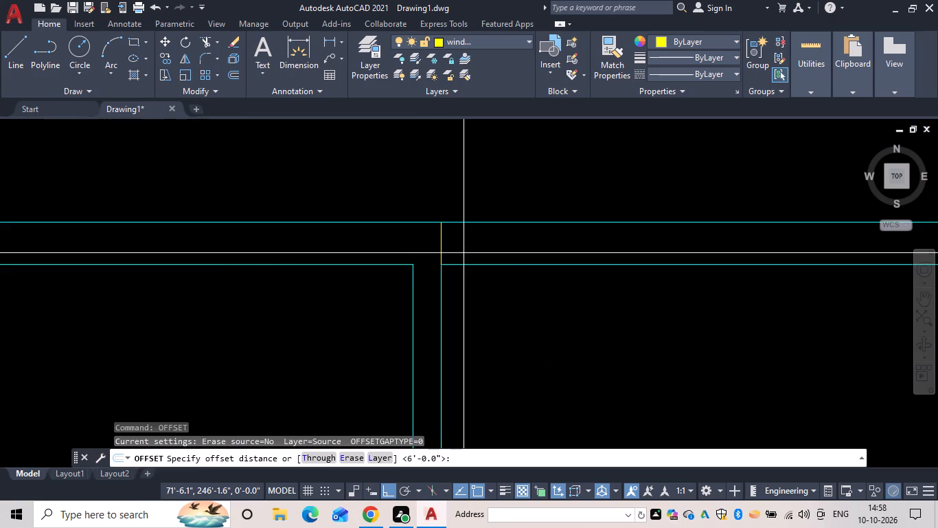
{"action": "type", "text": "2'"}
{"action": "key", "text": "space"}
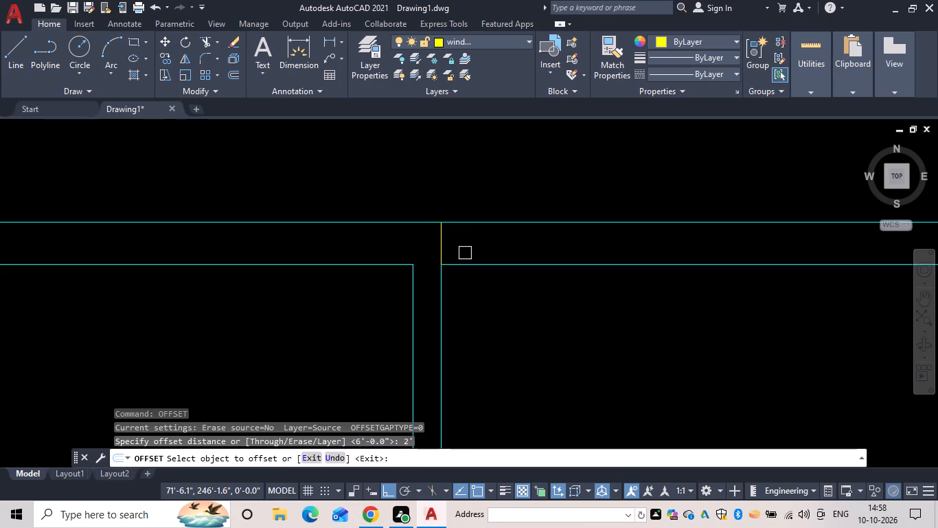
{"action": "left_click_drag", "start_coordinate": [437, 242], "coordinate": [462, 247]}
{"action": "left_click", "coordinate": [515, 247]}
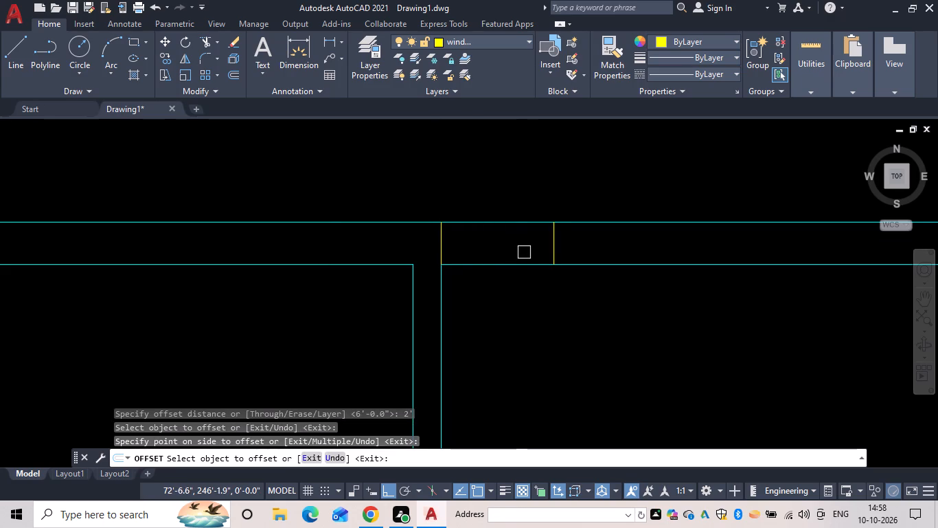
Offset the window's west jamb line 6' to the east to form the east jamb.
{"action": "key", "text": "space"}
{"action": "key", "text": "space"}
{"action": "type", "text": "6'"}
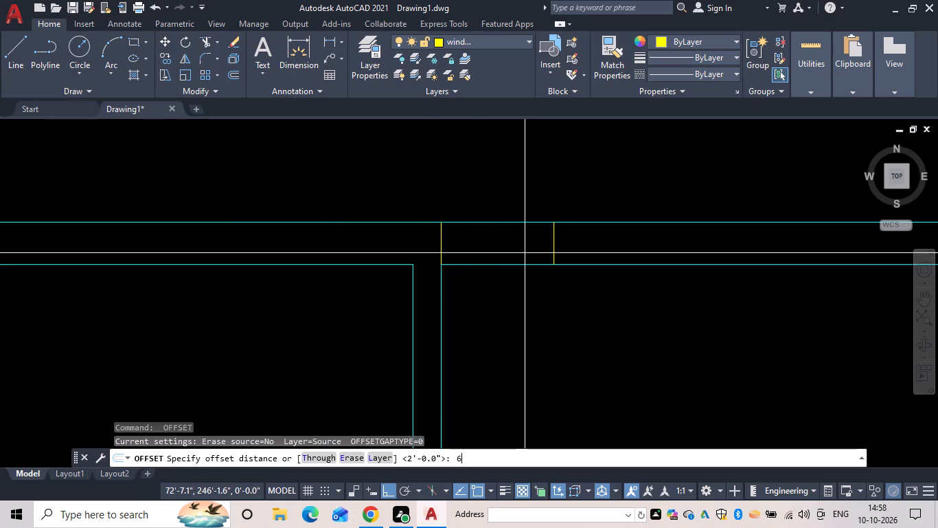
{"action": "key", "text": "space"}
{"action": "left_click", "coordinate": [557, 245]}
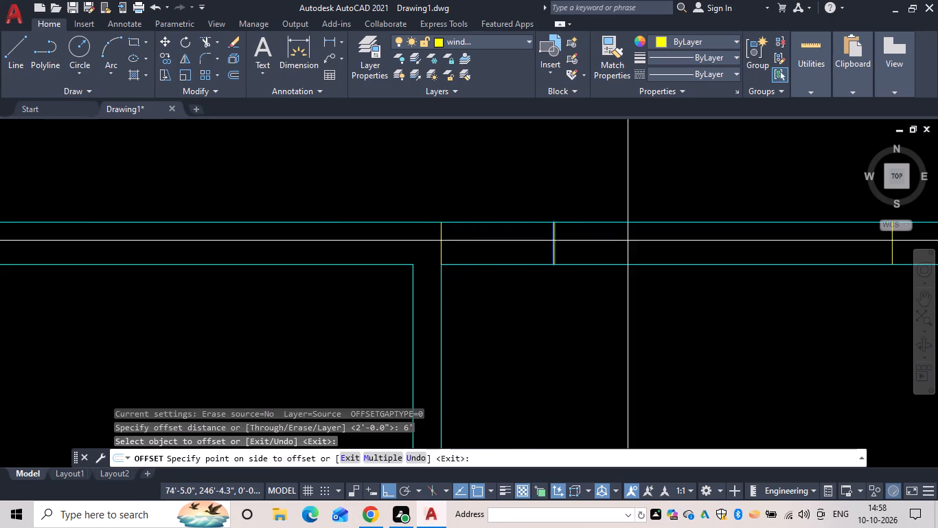
{"action": "left_click", "coordinate": [628, 241]}
{"action": "key", "text": "space"}
{"action": "key", "text": "Escape"}
Trim away the corner reference line and both north wall faces between the two new window jambs.
{"action": "type", "text": "tr"}
{"action": "key", "text": "space"}
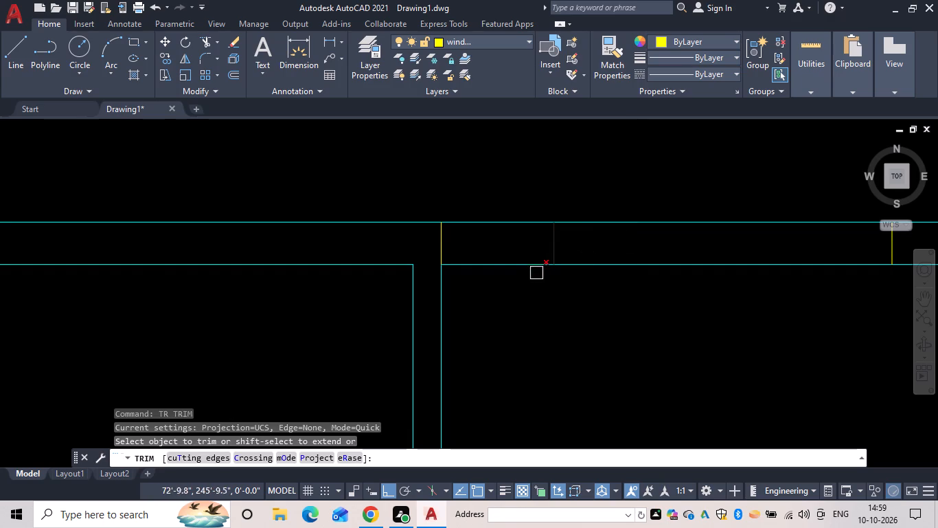
{"action": "left_click_drag", "start_coordinate": [438, 247], "coordinate": [448, 250]}
{"action": "left_click_drag", "start_coordinate": [575, 311], "coordinate": [632, 218]}
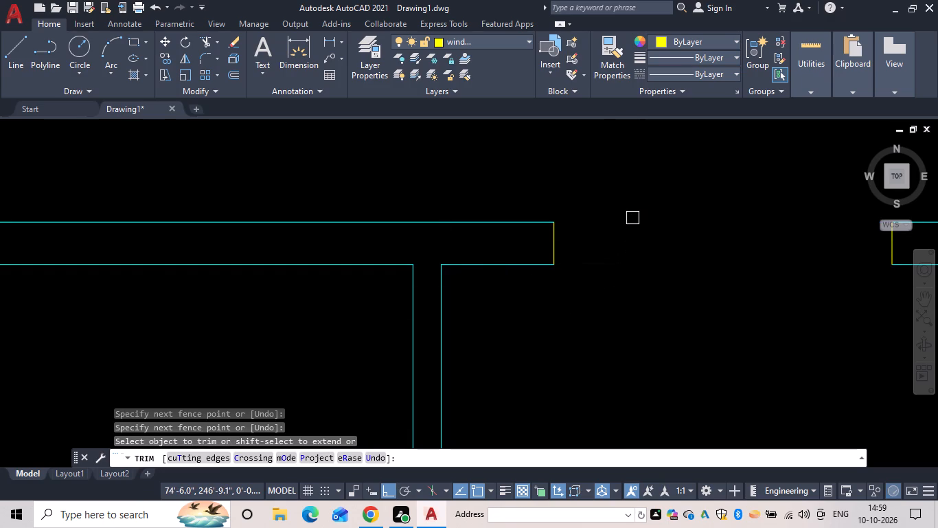
{"action": "scroll", "coordinate": [632, 219], "scroll_direction": "down", "scroll_amount": 2}
{"action": "middle_click_drag", "start_coordinate": [632, 219], "coordinate": [481, 205]}
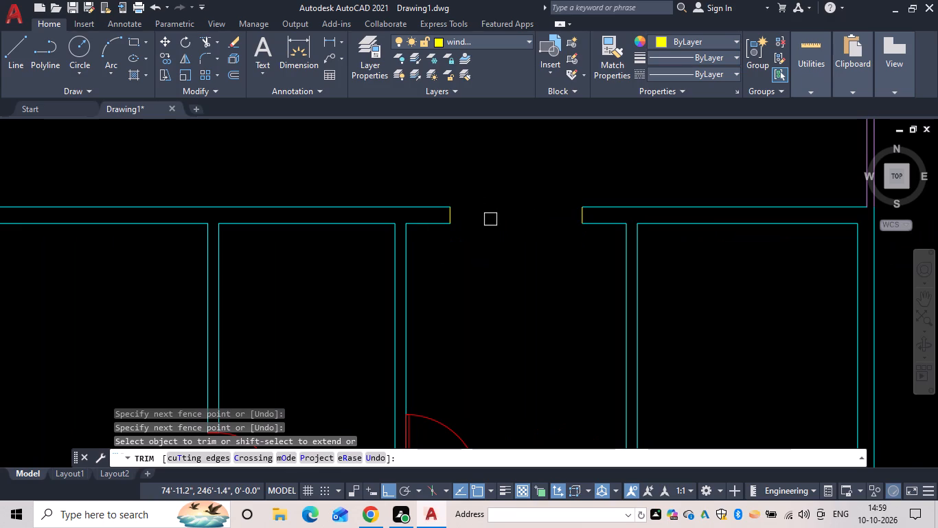
{"action": "key", "text": "Escape"}
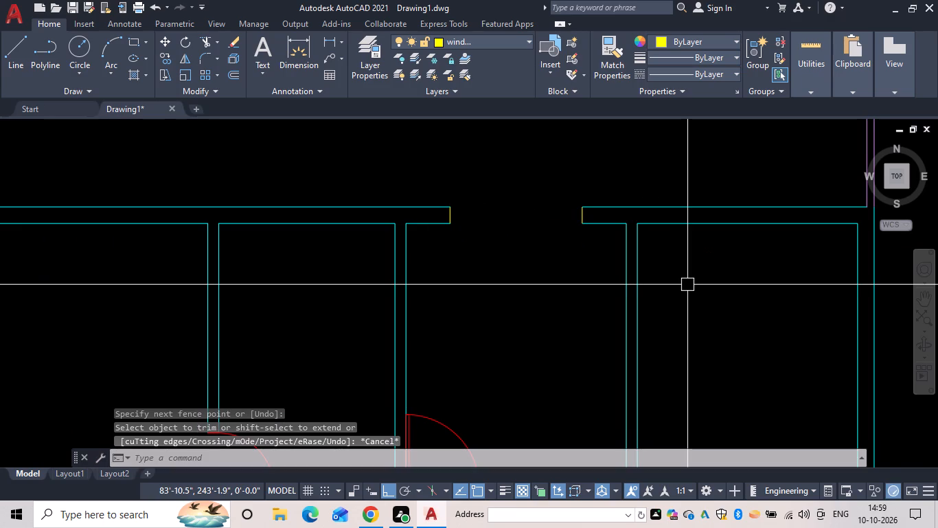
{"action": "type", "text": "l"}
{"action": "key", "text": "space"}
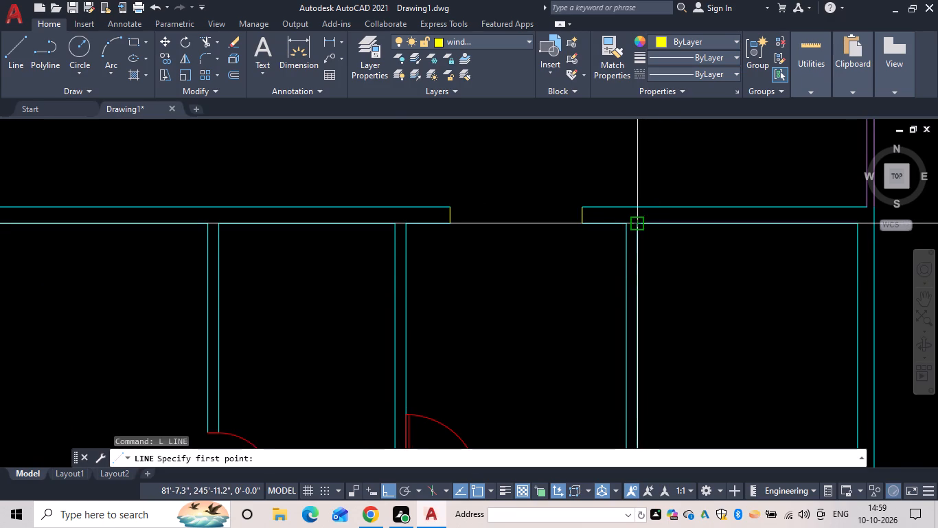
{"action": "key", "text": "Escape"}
Draw a line across the west wall of the small southeast corner room, from the midpoint of its inner face.
{"action": "scroll", "coordinate": [639, 302], "scroll_direction": "down", "scroll_amount": 2}
{"action": "middle_click_drag", "start_coordinate": [639, 302], "coordinate": [632, 284]}
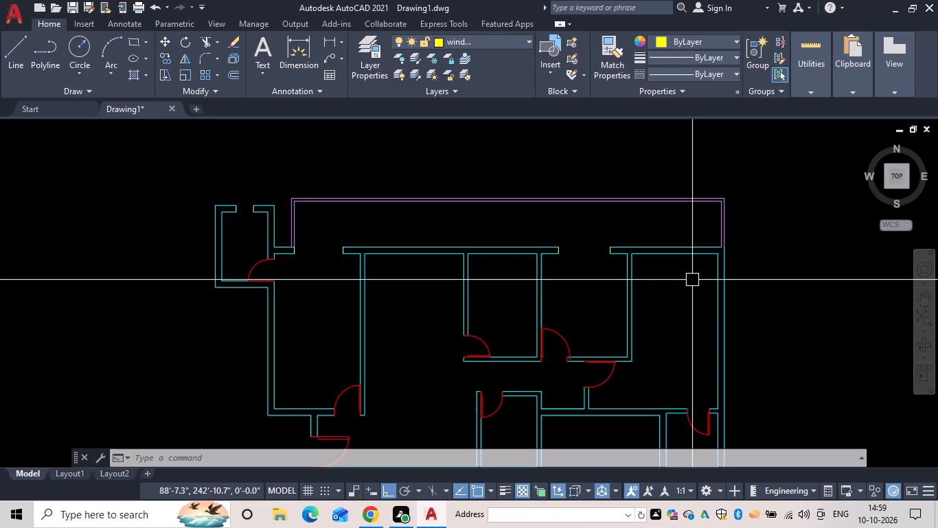
{"action": "scroll", "coordinate": [542, 310], "scroll_direction": "down", "scroll_amount": 1}
{"action": "middle_click_drag", "start_coordinate": [529, 310], "coordinate": [380, 267]}
{"action": "middle_click_drag", "start_coordinate": [381, 277], "coordinate": [458, 272]}
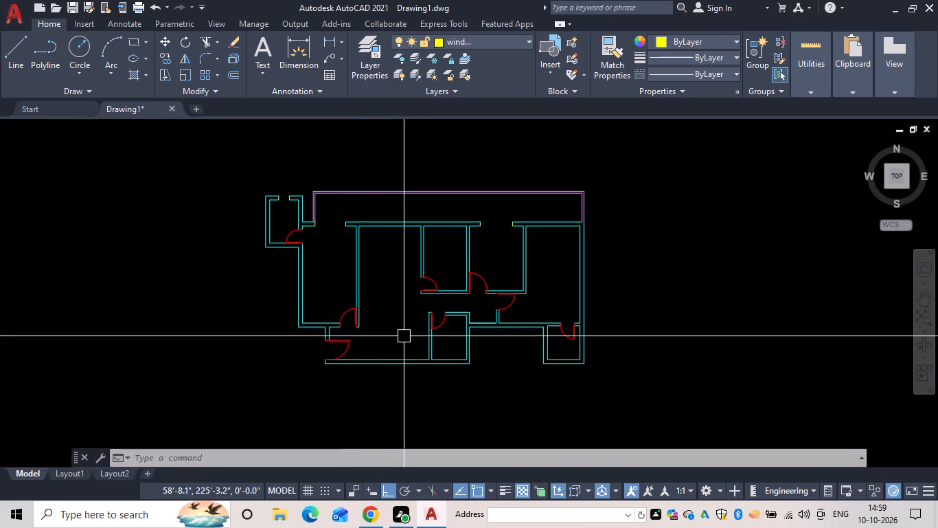
{"action": "middle_click_drag", "start_coordinate": [417, 329], "coordinate": [445, 294]}
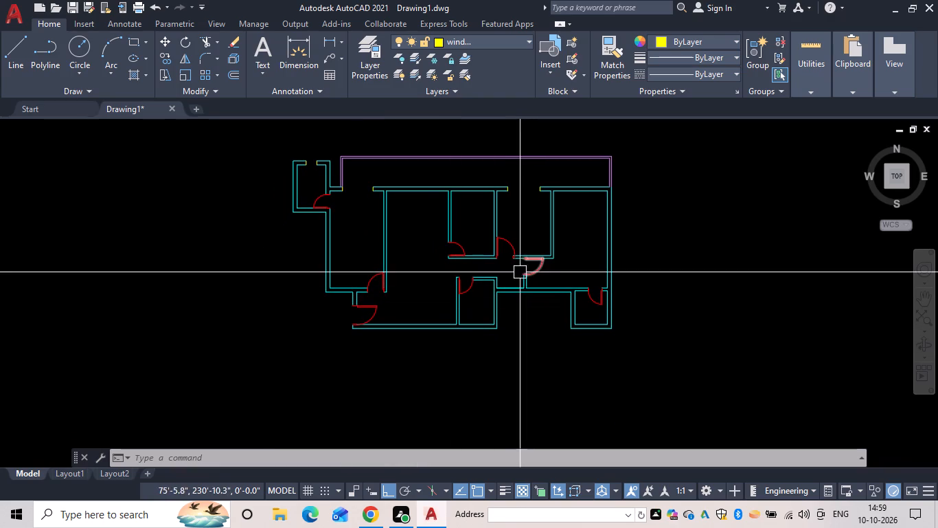
{"action": "key", "text": "Escape"}
{"action": "key", "text": "l"}
{"action": "key", "text": "space"}
{"action": "scroll", "coordinate": [577, 295], "scroll_direction": "up", "scroll_amount": 5}
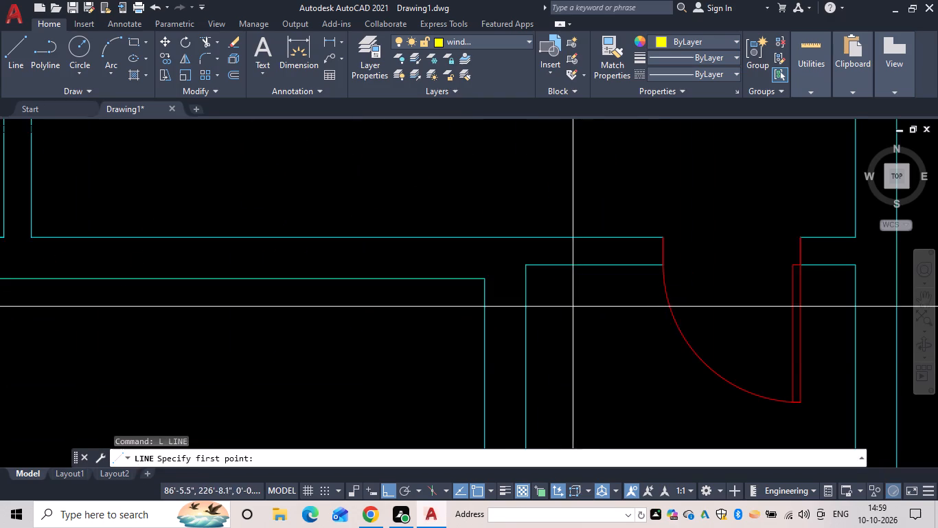
{"action": "scroll", "coordinate": [508, 362], "scroll_direction": "down", "scroll_amount": 1}
{"action": "middle_click_drag", "start_coordinate": [500, 360], "coordinate": [513, 175]}
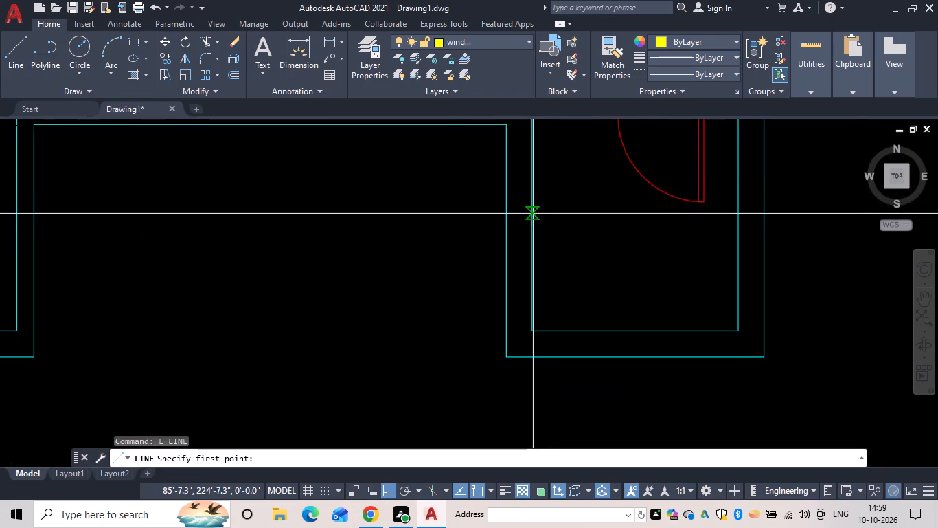
{"action": "left_click", "coordinate": [533, 226]}
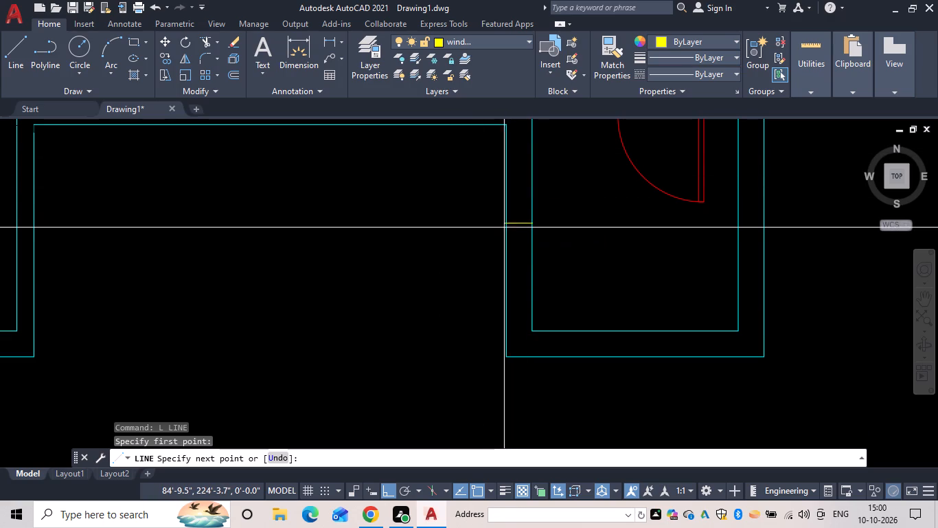
{"action": "left_click", "coordinate": [506, 222]}
{"action": "key", "text": "Escape"}
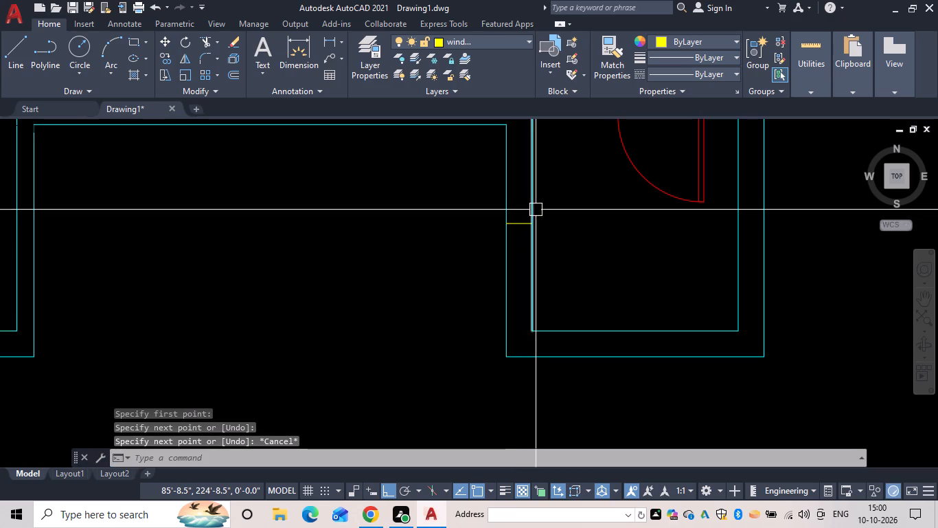
Offset the line across the southeast room's west wall 1' to both the north and south.
{"action": "type", "text": "of 1'"}
{"action": "key", "text": "space"}
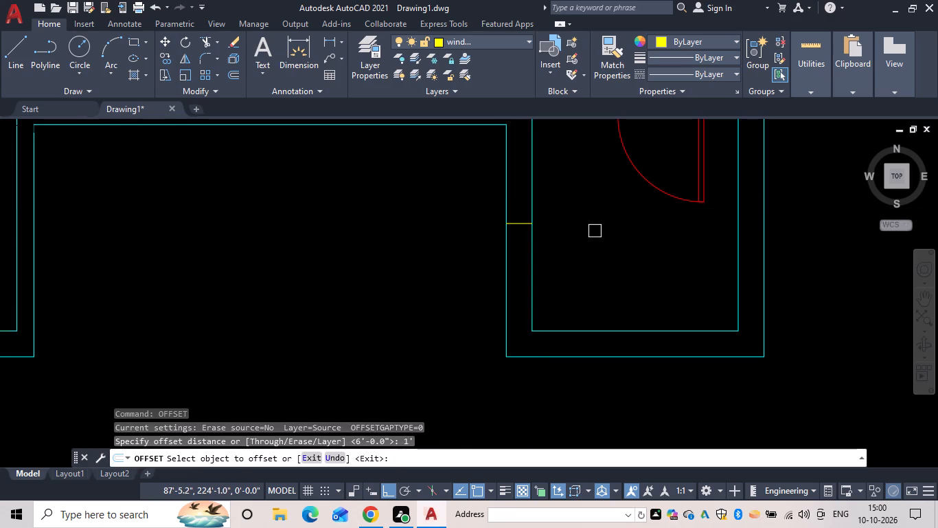
{"action": "left_click", "coordinate": [519, 221]}
{"action": "left_click_drag", "start_coordinate": [524, 206], "coordinate": [521, 213]}
{"action": "left_click", "coordinate": [518, 223]}
{"action": "left_click", "coordinate": [521, 265]}
{"action": "key", "text": "Escape"}
Trim away the centre line and both west wall faces between the two offset jambs of the southeast room.
{"action": "key", "text": "t"}
{"action": "type", "text": "r"}
{"action": "key", "text": "space"}
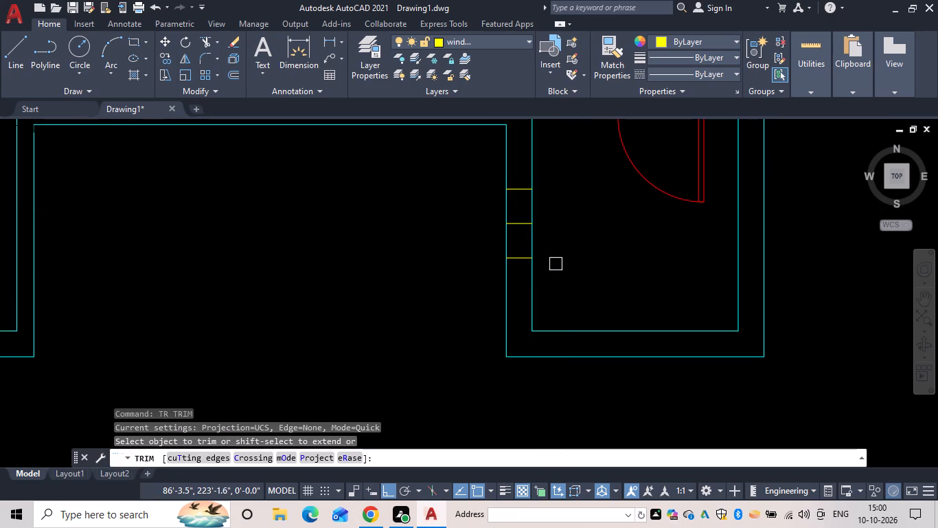
{"action": "left_click_drag", "start_coordinate": [554, 228], "coordinate": [488, 219]}
{"action": "key", "text": "Escape"}
Draw a line across the south wall of the small south-central room, from the midpoint of its inner face.
{"action": "type", "text": "l"}
{"action": "key", "text": "space"}
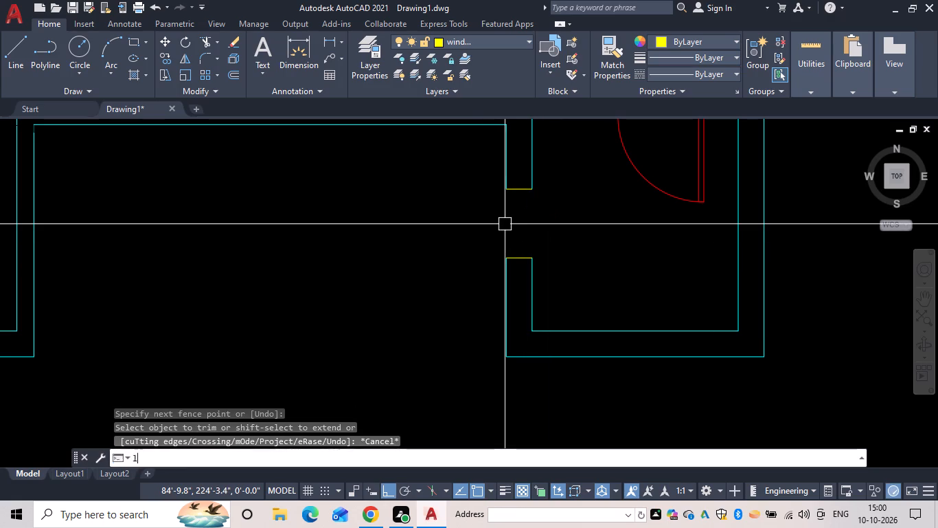
{"action": "scroll", "coordinate": [505, 229], "scroll_direction": "down", "scroll_amount": 2}
{"action": "middle_click_drag", "start_coordinate": [505, 229], "coordinate": [544, 225]}
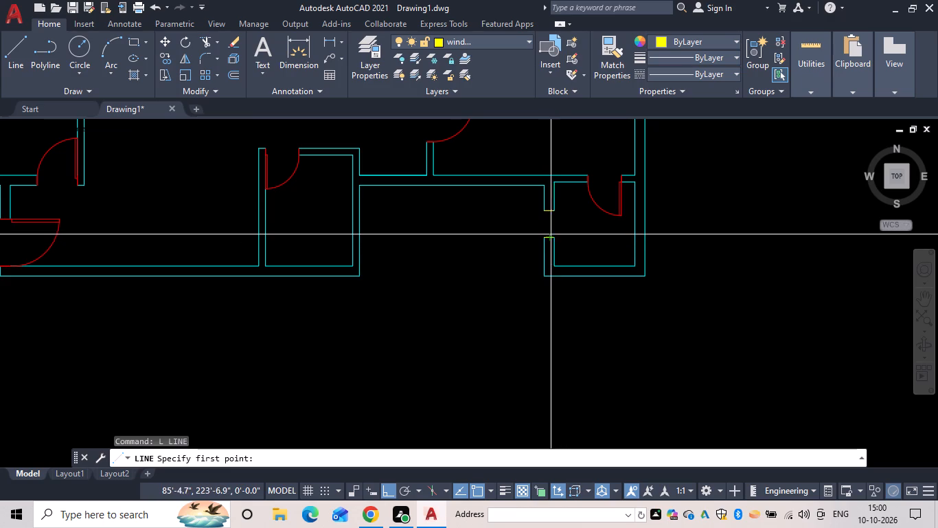
{"action": "middle_click_drag", "start_coordinate": [400, 238], "coordinate": [505, 191]}
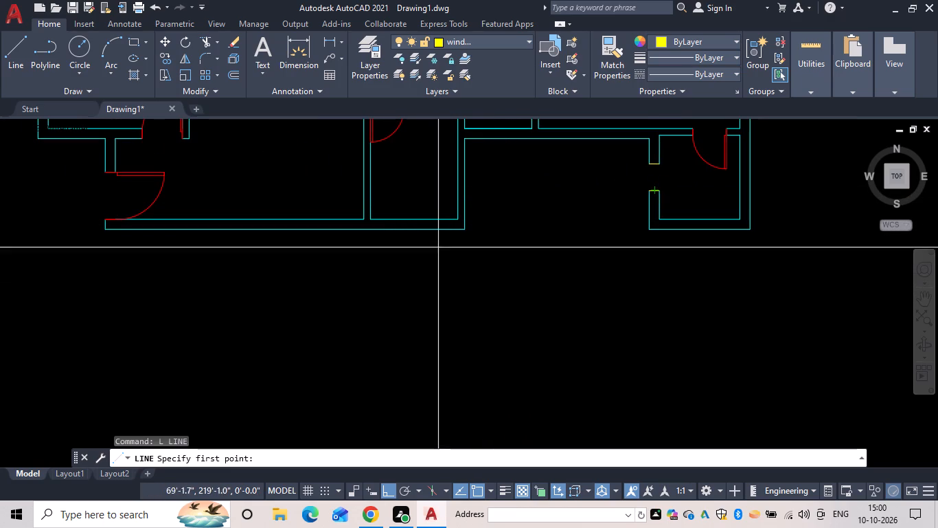
{"action": "left_click", "coordinate": [416, 219]}
{"action": "scroll", "coordinate": [411, 229], "scroll_direction": "up", "scroll_amount": 3}
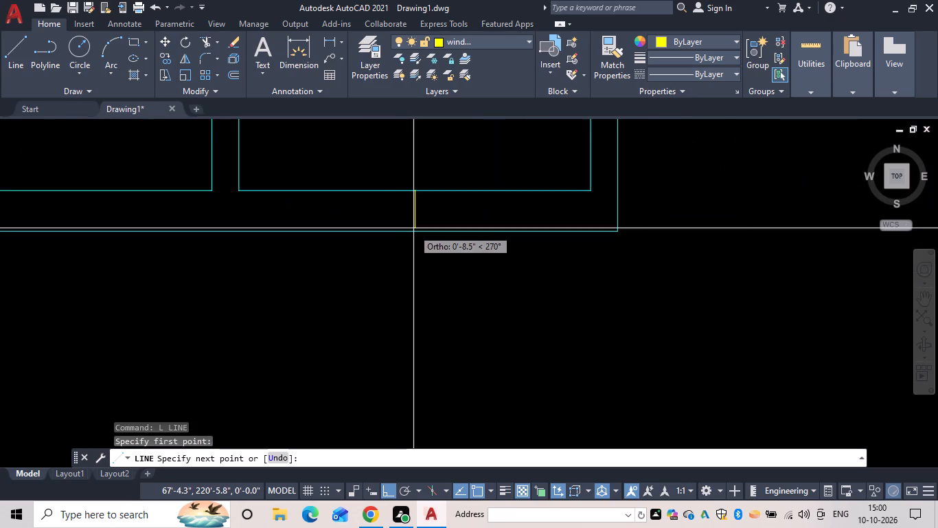
{"action": "left_click", "coordinate": [416, 233]}
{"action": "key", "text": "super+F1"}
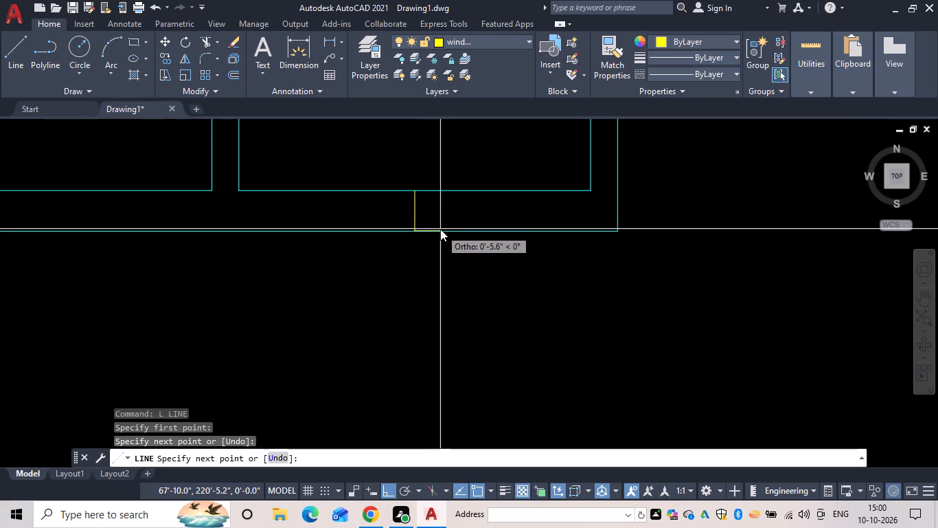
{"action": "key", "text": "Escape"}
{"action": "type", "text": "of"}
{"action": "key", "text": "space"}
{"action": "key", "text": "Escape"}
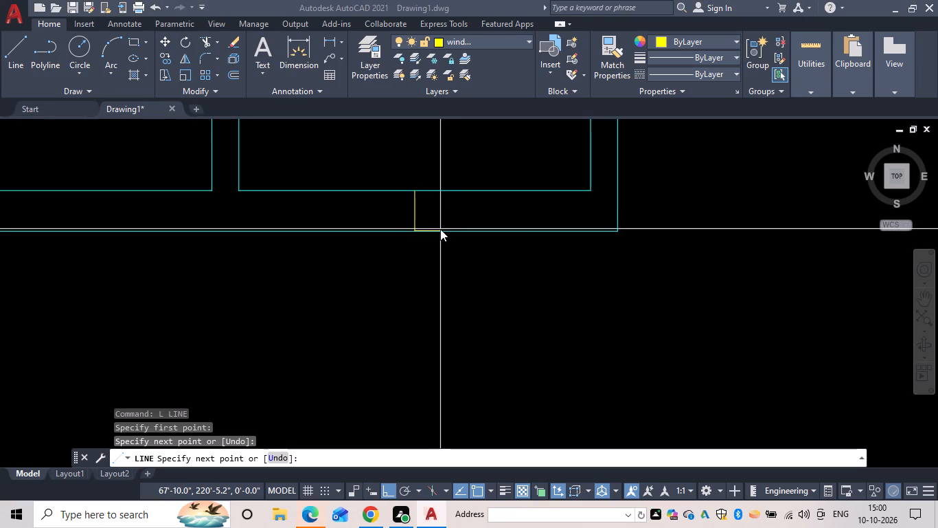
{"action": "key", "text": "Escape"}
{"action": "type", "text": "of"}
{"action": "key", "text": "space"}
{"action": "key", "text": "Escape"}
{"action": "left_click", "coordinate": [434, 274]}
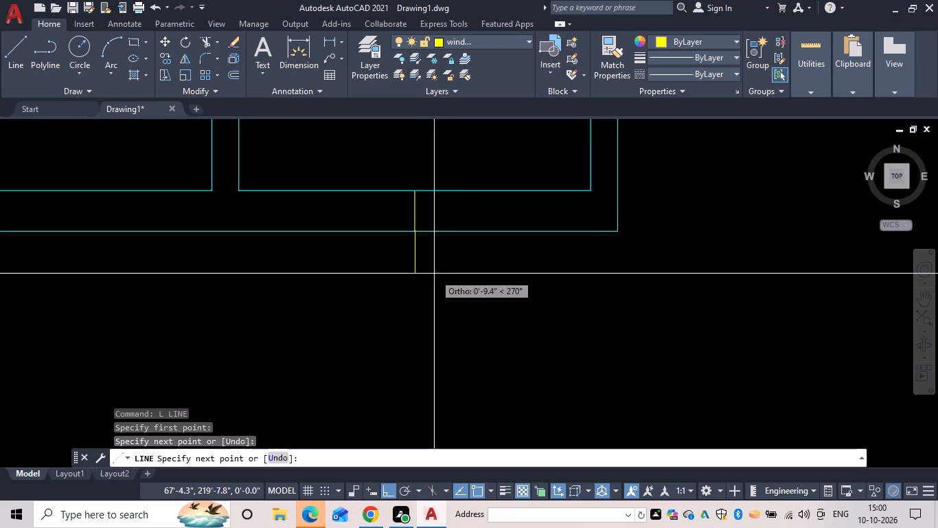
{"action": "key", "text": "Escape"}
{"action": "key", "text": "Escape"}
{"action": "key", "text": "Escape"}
Offset the line across the south-central room's south wall 1' to both the east and west.
{"action": "type", "text": "of"}
{"action": "key", "text": "space"}
{"action": "key", "text": "space"}
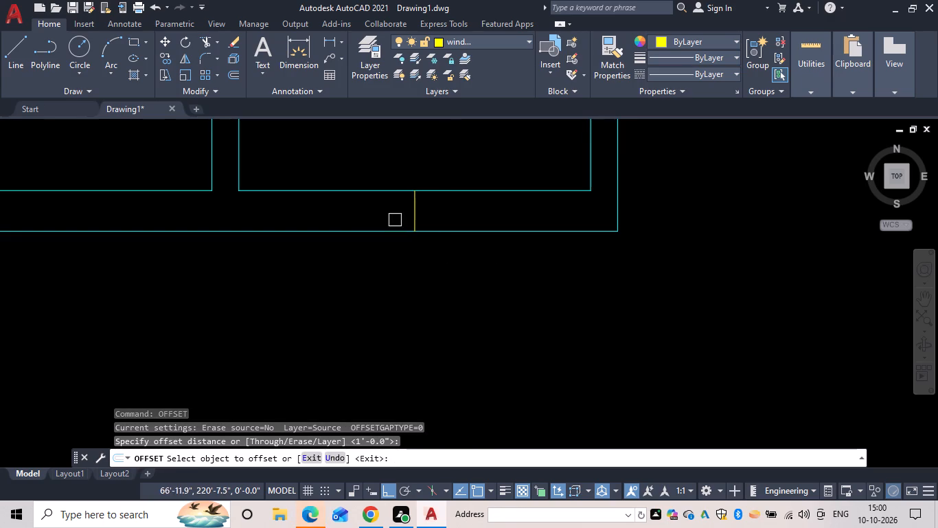
{"action": "left_click_drag", "start_coordinate": [415, 208], "coordinate": [453, 210]}
{"action": "left_click_drag", "start_coordinate": [477, 210], "coordinate": [459, 210]}
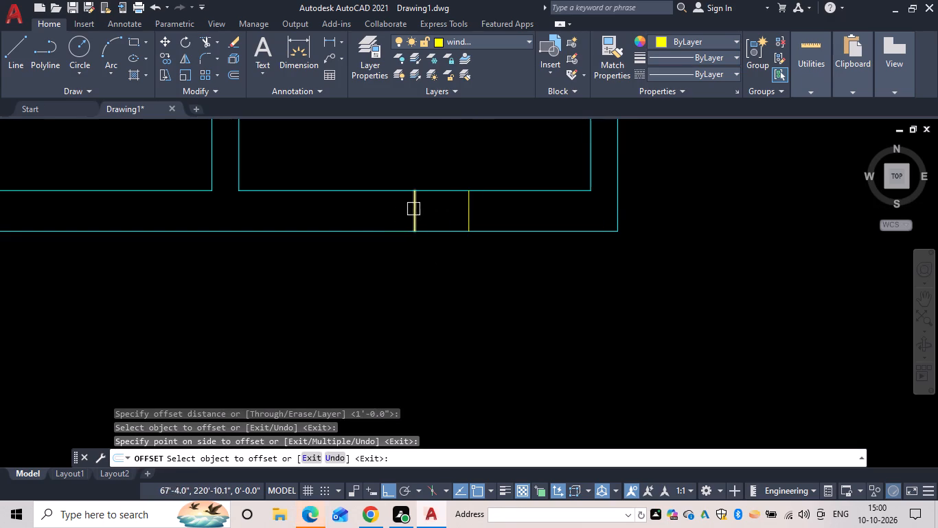
{"action": "left_click", "coordinate": [413, 209]}
{"action": "left_click", "coordinate": [350, 228]}
{"action": "key", "text": "Escape"}
Trim away the centre line and both south wall faces between the two offset jambs of the south-central room.
{"action": "type", "text": "tr"}
{"action": "key", "text": "space"}
{"action": "left_click_drag", "start_coordinate": [342, 265], "coordinate": [402, 148]}
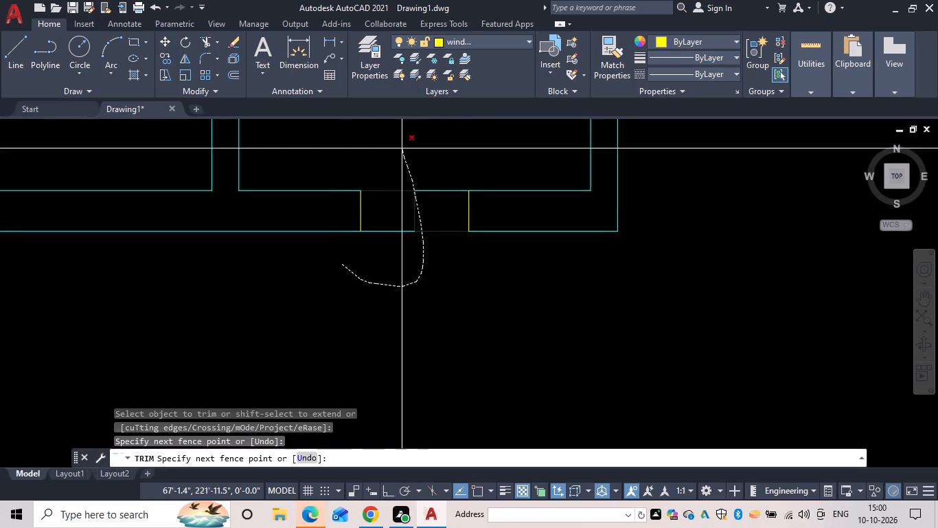
{"action": "left_click_drag", "start_coordinate": [402, 148], "coordinate": [400, 251]}
{"action": "key", "text": "Escape"}
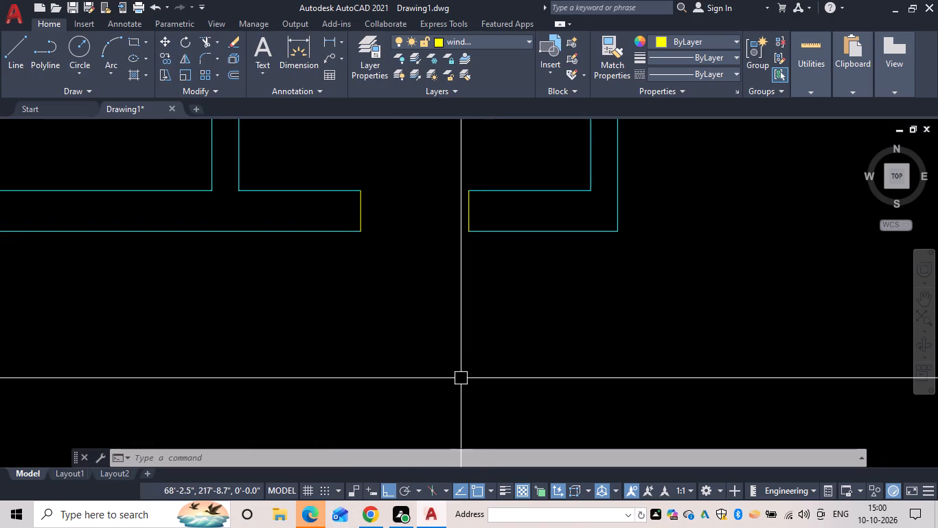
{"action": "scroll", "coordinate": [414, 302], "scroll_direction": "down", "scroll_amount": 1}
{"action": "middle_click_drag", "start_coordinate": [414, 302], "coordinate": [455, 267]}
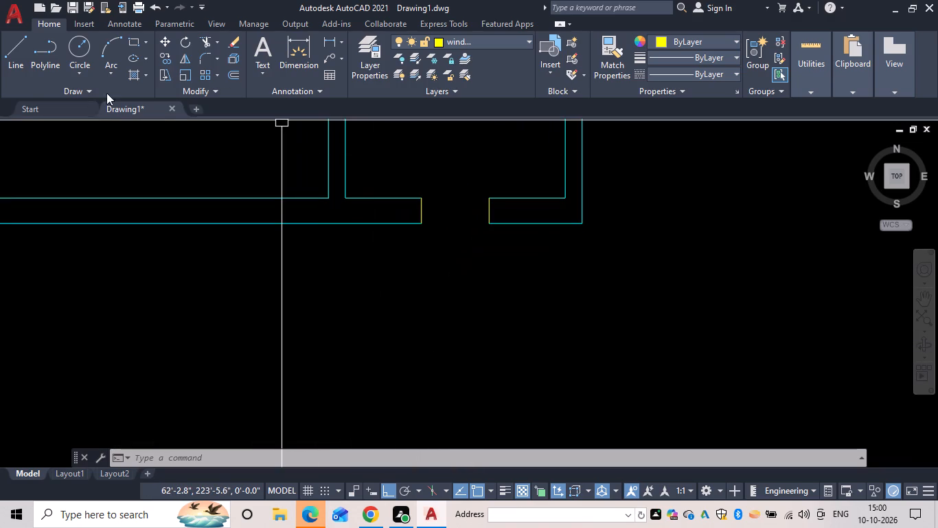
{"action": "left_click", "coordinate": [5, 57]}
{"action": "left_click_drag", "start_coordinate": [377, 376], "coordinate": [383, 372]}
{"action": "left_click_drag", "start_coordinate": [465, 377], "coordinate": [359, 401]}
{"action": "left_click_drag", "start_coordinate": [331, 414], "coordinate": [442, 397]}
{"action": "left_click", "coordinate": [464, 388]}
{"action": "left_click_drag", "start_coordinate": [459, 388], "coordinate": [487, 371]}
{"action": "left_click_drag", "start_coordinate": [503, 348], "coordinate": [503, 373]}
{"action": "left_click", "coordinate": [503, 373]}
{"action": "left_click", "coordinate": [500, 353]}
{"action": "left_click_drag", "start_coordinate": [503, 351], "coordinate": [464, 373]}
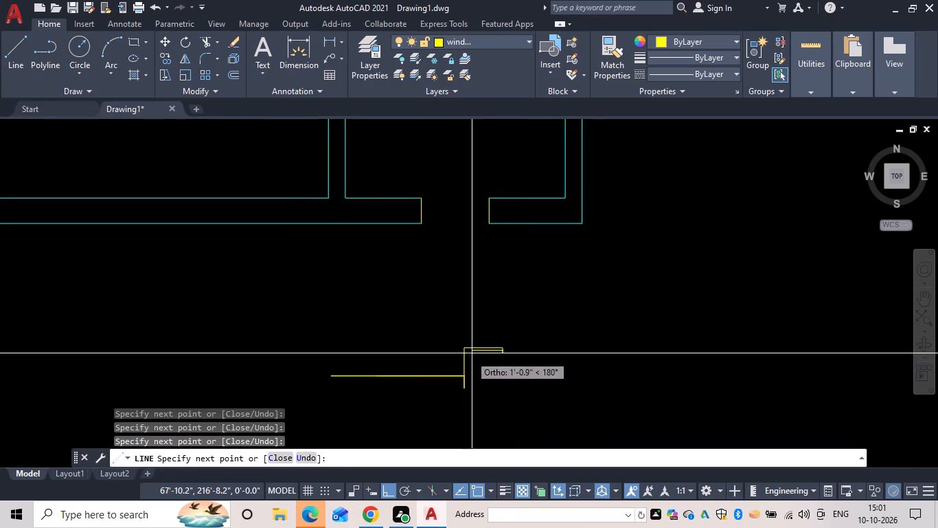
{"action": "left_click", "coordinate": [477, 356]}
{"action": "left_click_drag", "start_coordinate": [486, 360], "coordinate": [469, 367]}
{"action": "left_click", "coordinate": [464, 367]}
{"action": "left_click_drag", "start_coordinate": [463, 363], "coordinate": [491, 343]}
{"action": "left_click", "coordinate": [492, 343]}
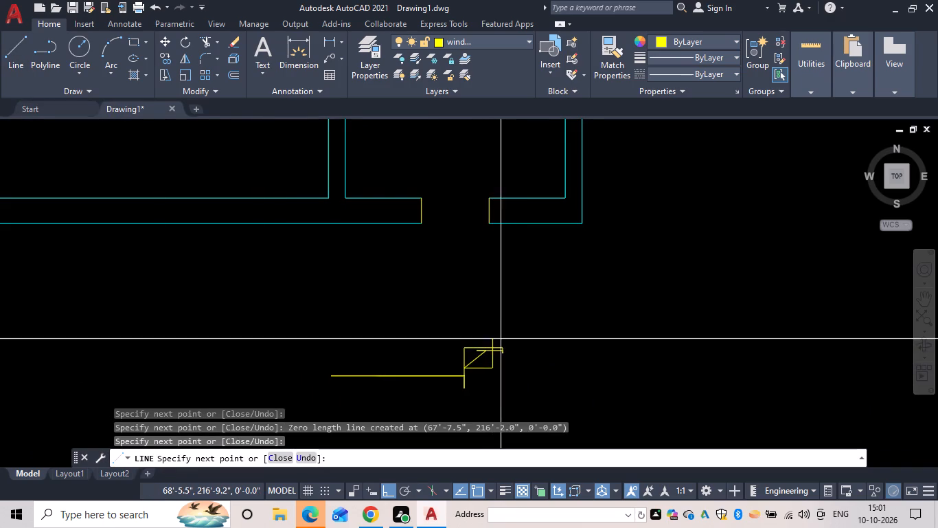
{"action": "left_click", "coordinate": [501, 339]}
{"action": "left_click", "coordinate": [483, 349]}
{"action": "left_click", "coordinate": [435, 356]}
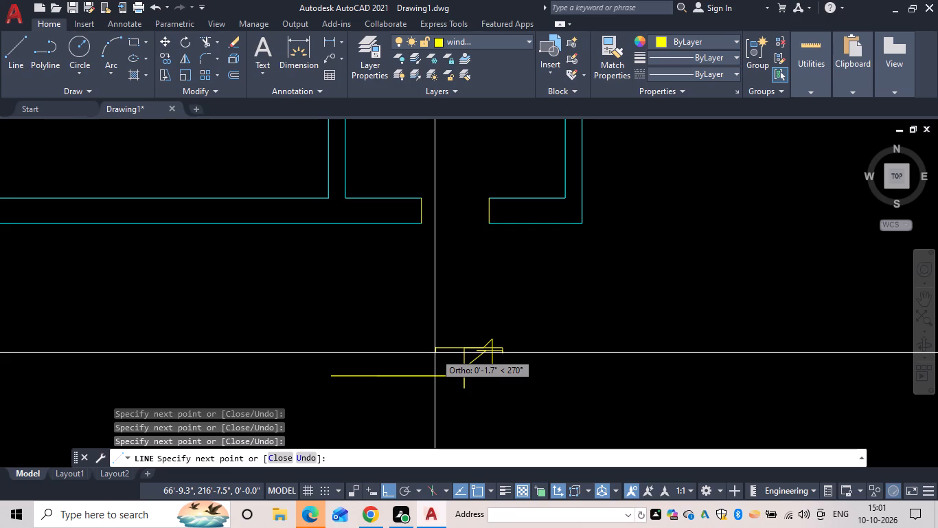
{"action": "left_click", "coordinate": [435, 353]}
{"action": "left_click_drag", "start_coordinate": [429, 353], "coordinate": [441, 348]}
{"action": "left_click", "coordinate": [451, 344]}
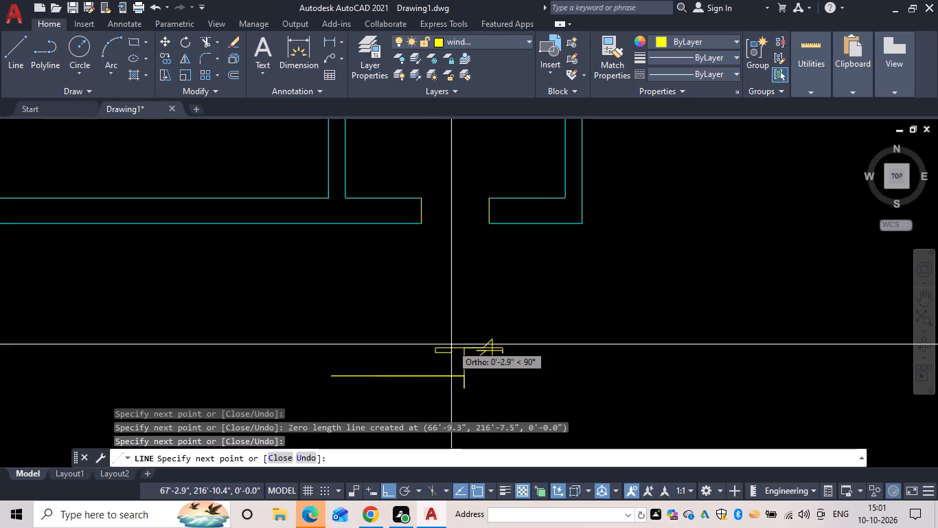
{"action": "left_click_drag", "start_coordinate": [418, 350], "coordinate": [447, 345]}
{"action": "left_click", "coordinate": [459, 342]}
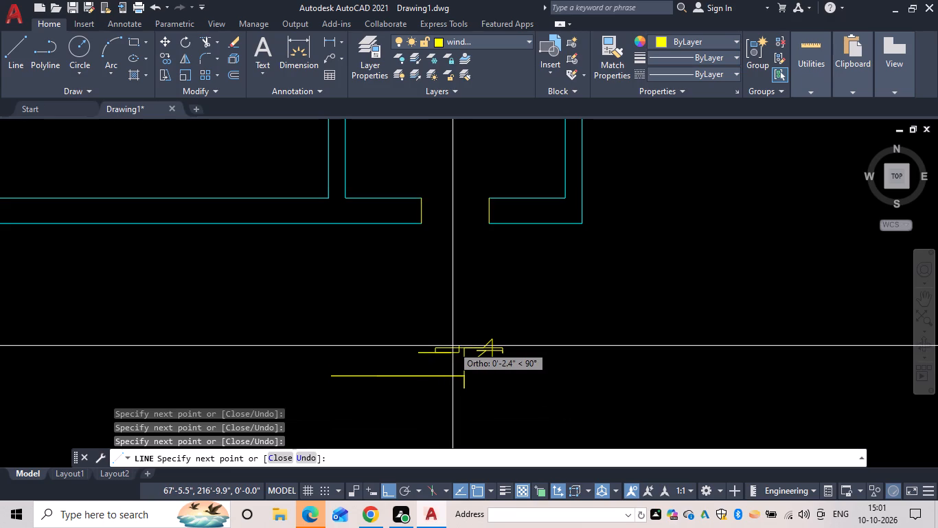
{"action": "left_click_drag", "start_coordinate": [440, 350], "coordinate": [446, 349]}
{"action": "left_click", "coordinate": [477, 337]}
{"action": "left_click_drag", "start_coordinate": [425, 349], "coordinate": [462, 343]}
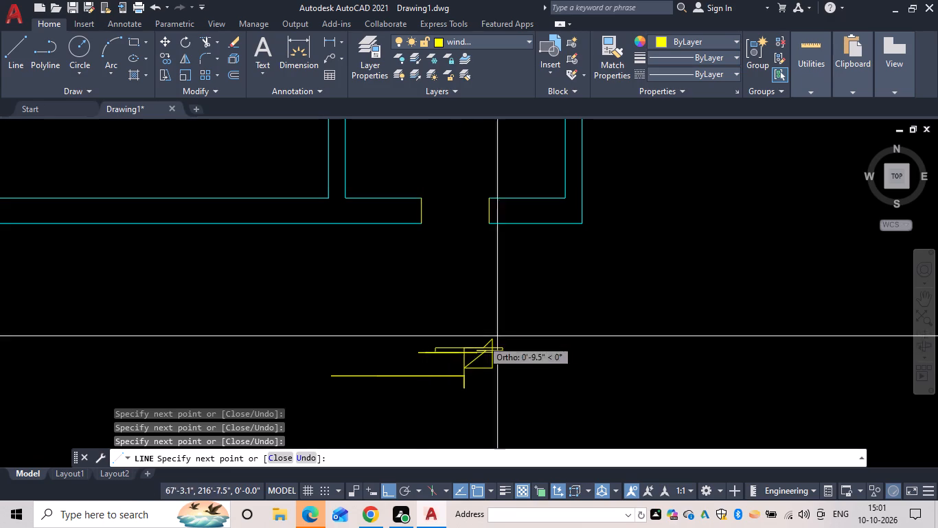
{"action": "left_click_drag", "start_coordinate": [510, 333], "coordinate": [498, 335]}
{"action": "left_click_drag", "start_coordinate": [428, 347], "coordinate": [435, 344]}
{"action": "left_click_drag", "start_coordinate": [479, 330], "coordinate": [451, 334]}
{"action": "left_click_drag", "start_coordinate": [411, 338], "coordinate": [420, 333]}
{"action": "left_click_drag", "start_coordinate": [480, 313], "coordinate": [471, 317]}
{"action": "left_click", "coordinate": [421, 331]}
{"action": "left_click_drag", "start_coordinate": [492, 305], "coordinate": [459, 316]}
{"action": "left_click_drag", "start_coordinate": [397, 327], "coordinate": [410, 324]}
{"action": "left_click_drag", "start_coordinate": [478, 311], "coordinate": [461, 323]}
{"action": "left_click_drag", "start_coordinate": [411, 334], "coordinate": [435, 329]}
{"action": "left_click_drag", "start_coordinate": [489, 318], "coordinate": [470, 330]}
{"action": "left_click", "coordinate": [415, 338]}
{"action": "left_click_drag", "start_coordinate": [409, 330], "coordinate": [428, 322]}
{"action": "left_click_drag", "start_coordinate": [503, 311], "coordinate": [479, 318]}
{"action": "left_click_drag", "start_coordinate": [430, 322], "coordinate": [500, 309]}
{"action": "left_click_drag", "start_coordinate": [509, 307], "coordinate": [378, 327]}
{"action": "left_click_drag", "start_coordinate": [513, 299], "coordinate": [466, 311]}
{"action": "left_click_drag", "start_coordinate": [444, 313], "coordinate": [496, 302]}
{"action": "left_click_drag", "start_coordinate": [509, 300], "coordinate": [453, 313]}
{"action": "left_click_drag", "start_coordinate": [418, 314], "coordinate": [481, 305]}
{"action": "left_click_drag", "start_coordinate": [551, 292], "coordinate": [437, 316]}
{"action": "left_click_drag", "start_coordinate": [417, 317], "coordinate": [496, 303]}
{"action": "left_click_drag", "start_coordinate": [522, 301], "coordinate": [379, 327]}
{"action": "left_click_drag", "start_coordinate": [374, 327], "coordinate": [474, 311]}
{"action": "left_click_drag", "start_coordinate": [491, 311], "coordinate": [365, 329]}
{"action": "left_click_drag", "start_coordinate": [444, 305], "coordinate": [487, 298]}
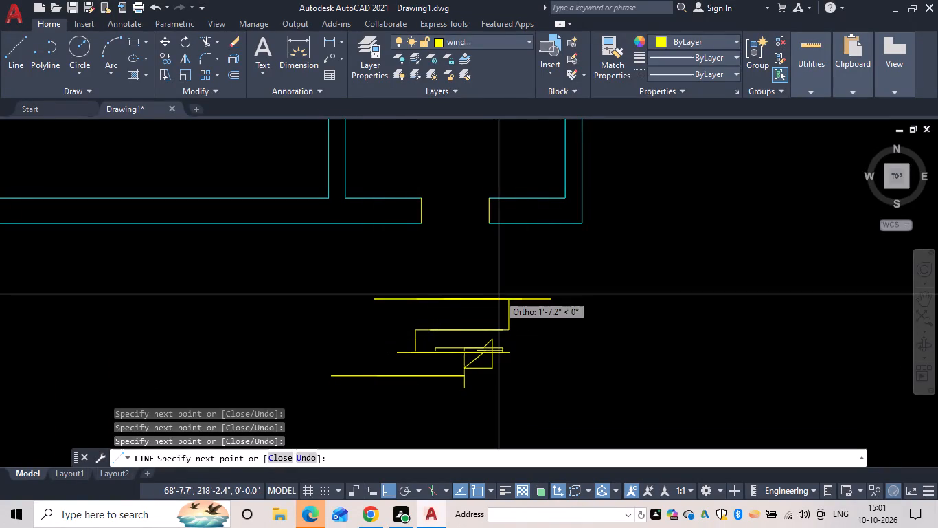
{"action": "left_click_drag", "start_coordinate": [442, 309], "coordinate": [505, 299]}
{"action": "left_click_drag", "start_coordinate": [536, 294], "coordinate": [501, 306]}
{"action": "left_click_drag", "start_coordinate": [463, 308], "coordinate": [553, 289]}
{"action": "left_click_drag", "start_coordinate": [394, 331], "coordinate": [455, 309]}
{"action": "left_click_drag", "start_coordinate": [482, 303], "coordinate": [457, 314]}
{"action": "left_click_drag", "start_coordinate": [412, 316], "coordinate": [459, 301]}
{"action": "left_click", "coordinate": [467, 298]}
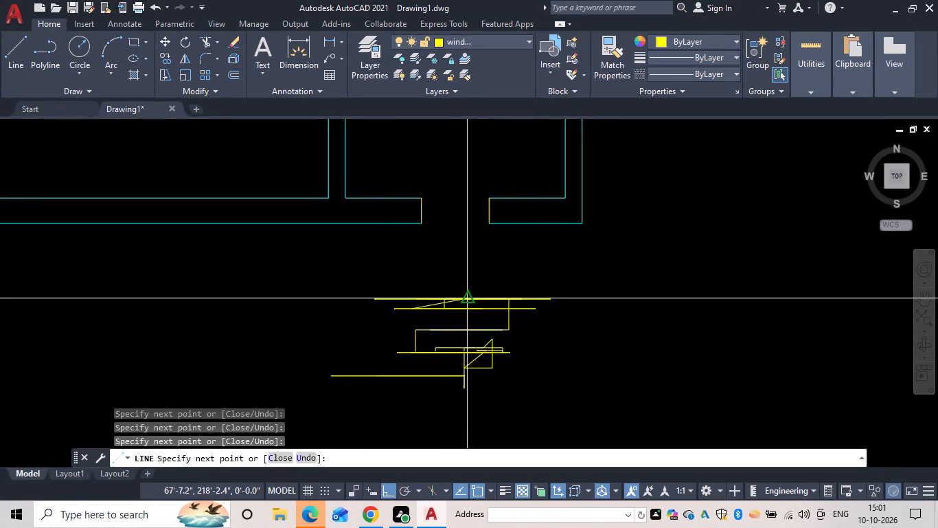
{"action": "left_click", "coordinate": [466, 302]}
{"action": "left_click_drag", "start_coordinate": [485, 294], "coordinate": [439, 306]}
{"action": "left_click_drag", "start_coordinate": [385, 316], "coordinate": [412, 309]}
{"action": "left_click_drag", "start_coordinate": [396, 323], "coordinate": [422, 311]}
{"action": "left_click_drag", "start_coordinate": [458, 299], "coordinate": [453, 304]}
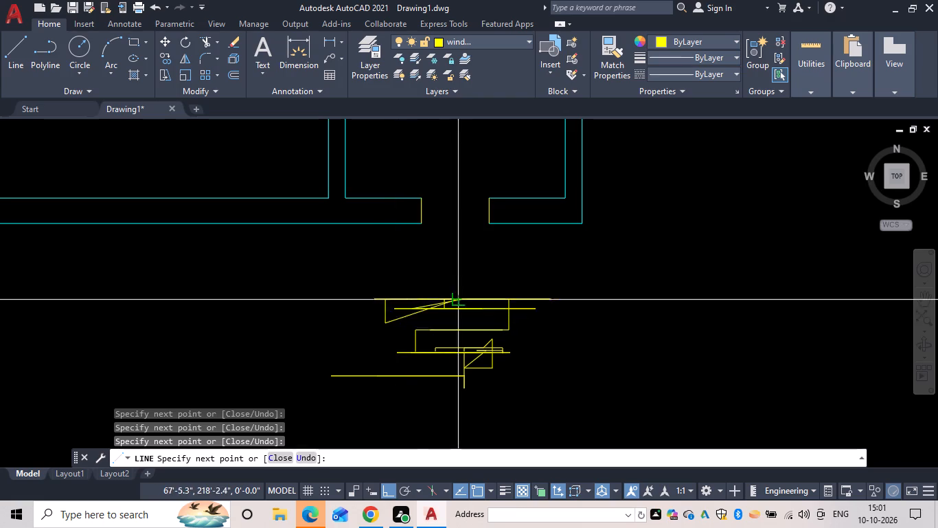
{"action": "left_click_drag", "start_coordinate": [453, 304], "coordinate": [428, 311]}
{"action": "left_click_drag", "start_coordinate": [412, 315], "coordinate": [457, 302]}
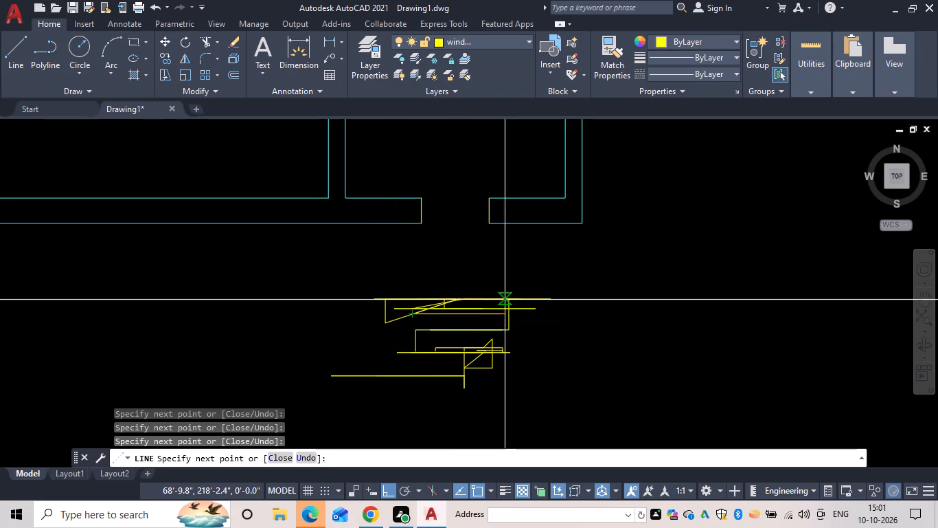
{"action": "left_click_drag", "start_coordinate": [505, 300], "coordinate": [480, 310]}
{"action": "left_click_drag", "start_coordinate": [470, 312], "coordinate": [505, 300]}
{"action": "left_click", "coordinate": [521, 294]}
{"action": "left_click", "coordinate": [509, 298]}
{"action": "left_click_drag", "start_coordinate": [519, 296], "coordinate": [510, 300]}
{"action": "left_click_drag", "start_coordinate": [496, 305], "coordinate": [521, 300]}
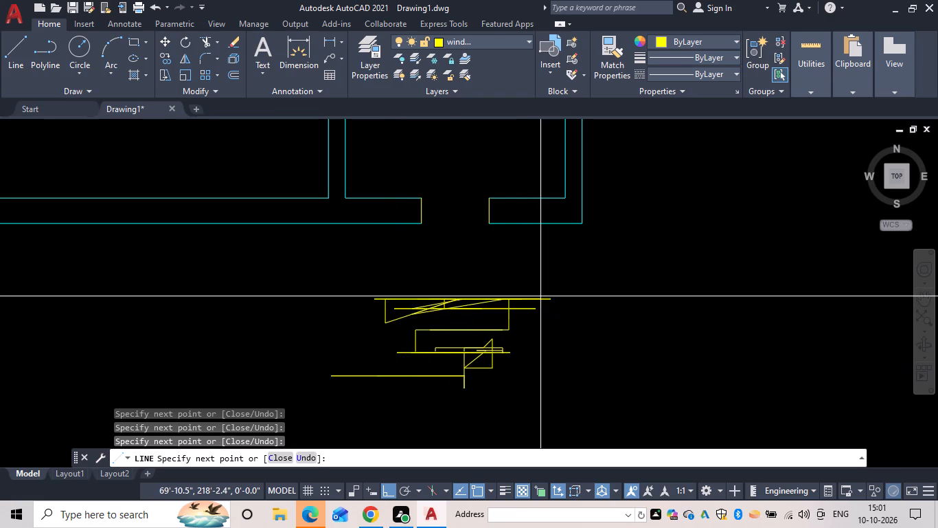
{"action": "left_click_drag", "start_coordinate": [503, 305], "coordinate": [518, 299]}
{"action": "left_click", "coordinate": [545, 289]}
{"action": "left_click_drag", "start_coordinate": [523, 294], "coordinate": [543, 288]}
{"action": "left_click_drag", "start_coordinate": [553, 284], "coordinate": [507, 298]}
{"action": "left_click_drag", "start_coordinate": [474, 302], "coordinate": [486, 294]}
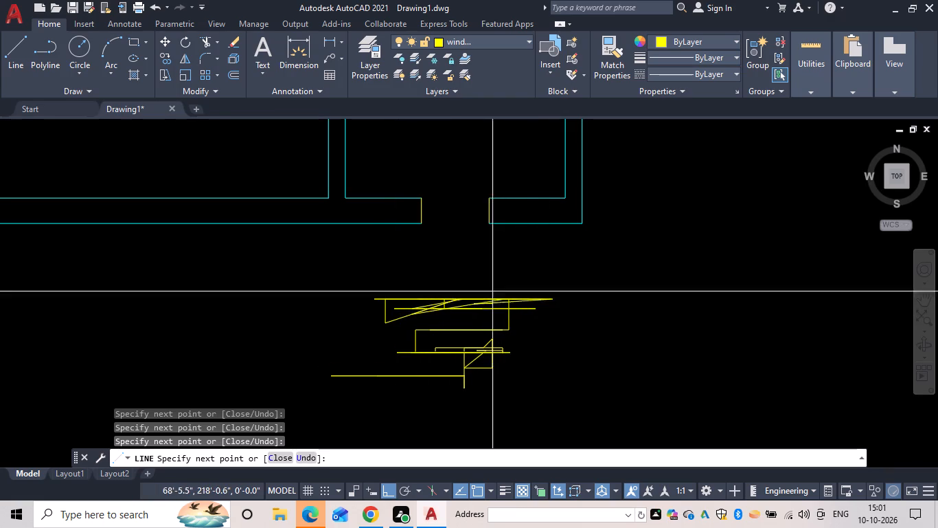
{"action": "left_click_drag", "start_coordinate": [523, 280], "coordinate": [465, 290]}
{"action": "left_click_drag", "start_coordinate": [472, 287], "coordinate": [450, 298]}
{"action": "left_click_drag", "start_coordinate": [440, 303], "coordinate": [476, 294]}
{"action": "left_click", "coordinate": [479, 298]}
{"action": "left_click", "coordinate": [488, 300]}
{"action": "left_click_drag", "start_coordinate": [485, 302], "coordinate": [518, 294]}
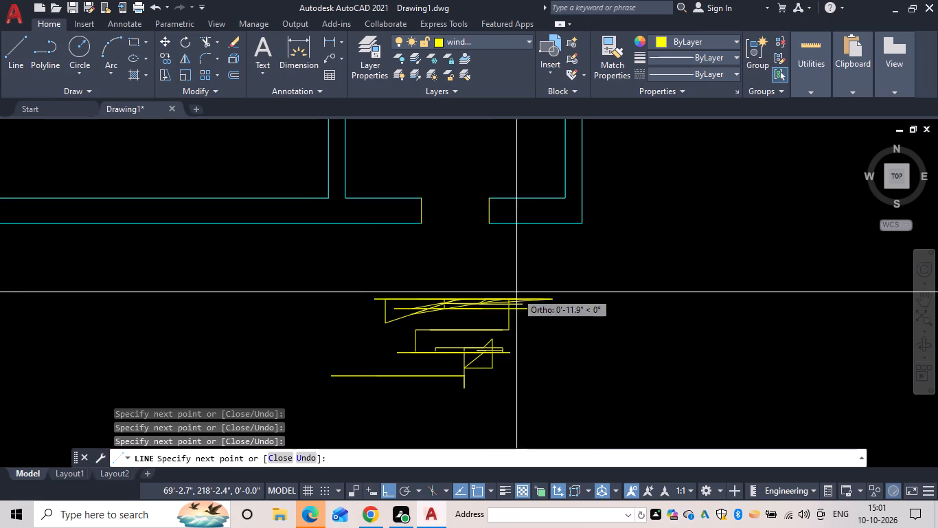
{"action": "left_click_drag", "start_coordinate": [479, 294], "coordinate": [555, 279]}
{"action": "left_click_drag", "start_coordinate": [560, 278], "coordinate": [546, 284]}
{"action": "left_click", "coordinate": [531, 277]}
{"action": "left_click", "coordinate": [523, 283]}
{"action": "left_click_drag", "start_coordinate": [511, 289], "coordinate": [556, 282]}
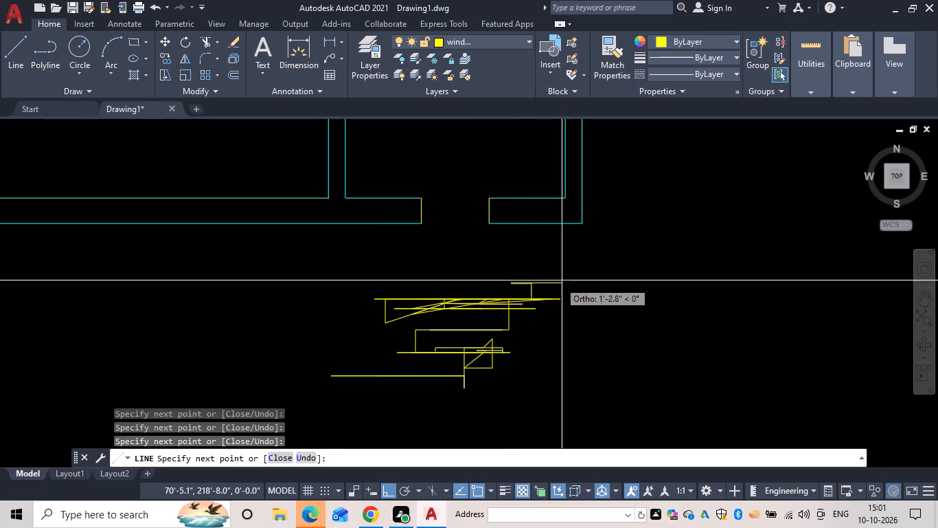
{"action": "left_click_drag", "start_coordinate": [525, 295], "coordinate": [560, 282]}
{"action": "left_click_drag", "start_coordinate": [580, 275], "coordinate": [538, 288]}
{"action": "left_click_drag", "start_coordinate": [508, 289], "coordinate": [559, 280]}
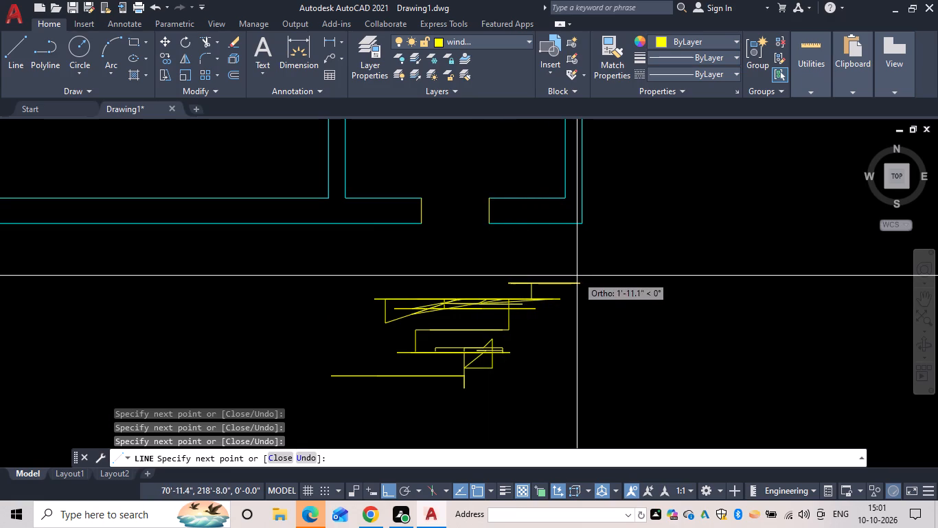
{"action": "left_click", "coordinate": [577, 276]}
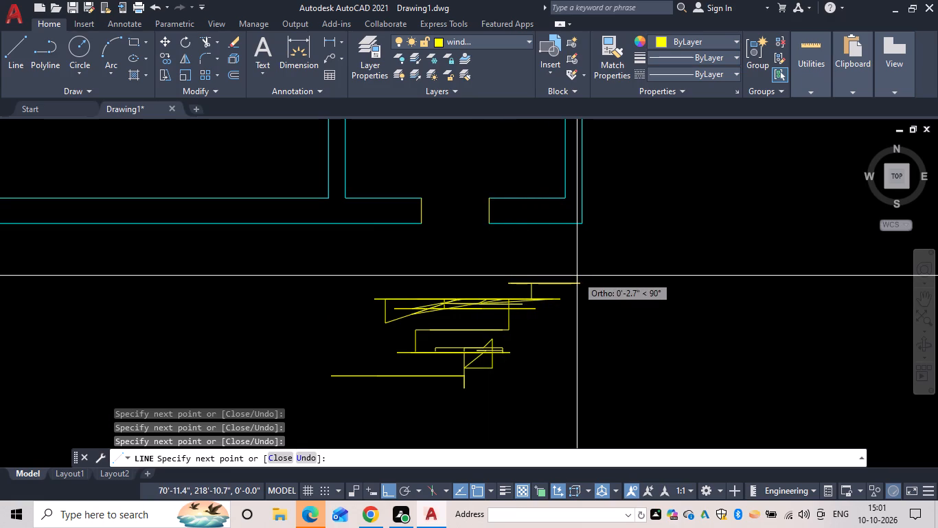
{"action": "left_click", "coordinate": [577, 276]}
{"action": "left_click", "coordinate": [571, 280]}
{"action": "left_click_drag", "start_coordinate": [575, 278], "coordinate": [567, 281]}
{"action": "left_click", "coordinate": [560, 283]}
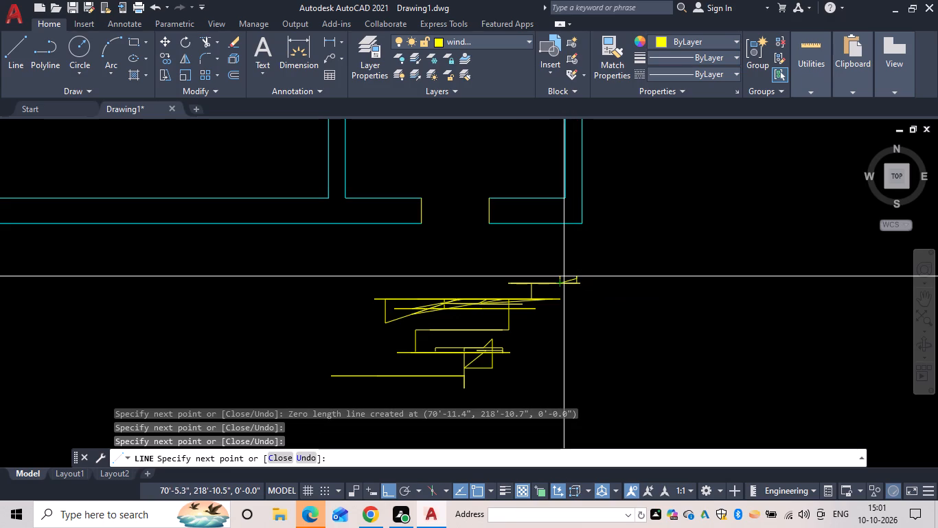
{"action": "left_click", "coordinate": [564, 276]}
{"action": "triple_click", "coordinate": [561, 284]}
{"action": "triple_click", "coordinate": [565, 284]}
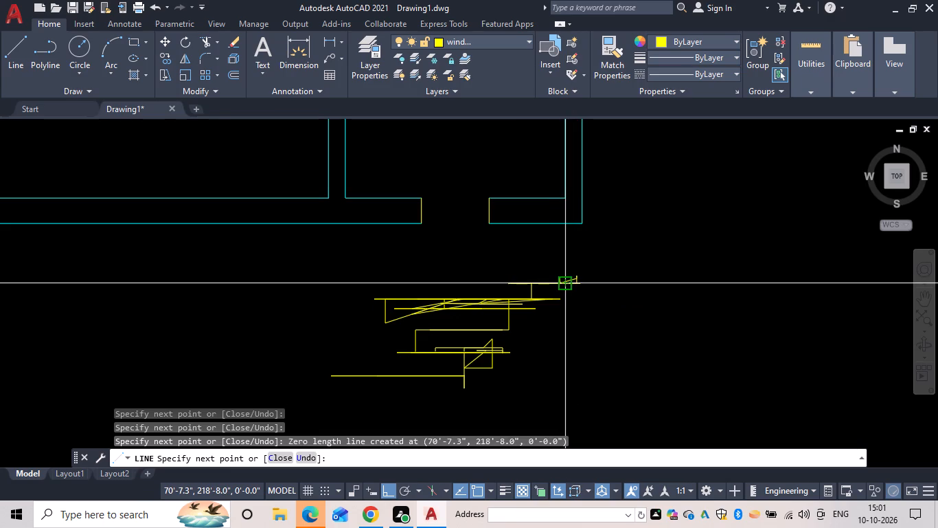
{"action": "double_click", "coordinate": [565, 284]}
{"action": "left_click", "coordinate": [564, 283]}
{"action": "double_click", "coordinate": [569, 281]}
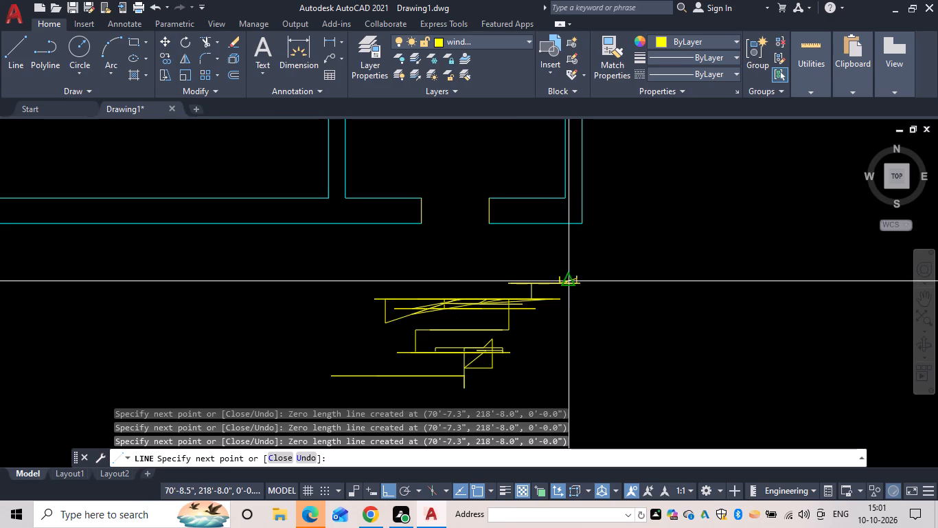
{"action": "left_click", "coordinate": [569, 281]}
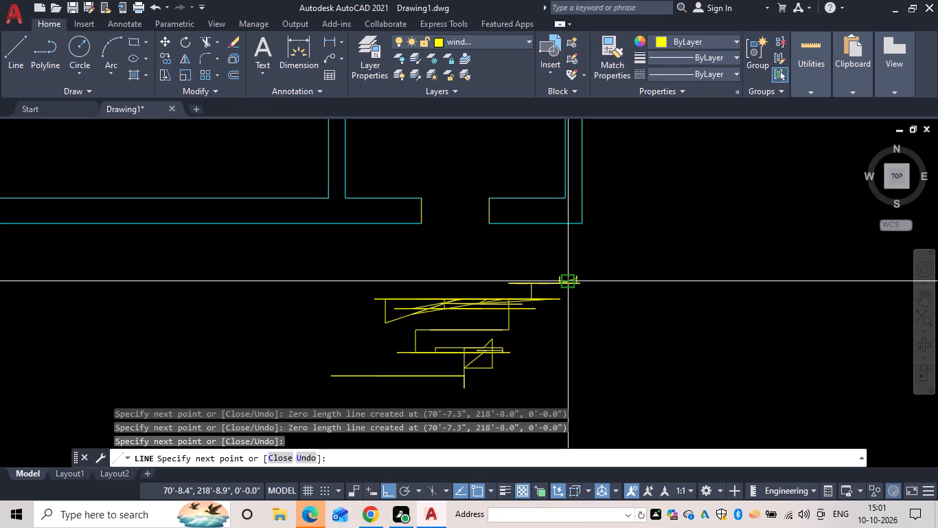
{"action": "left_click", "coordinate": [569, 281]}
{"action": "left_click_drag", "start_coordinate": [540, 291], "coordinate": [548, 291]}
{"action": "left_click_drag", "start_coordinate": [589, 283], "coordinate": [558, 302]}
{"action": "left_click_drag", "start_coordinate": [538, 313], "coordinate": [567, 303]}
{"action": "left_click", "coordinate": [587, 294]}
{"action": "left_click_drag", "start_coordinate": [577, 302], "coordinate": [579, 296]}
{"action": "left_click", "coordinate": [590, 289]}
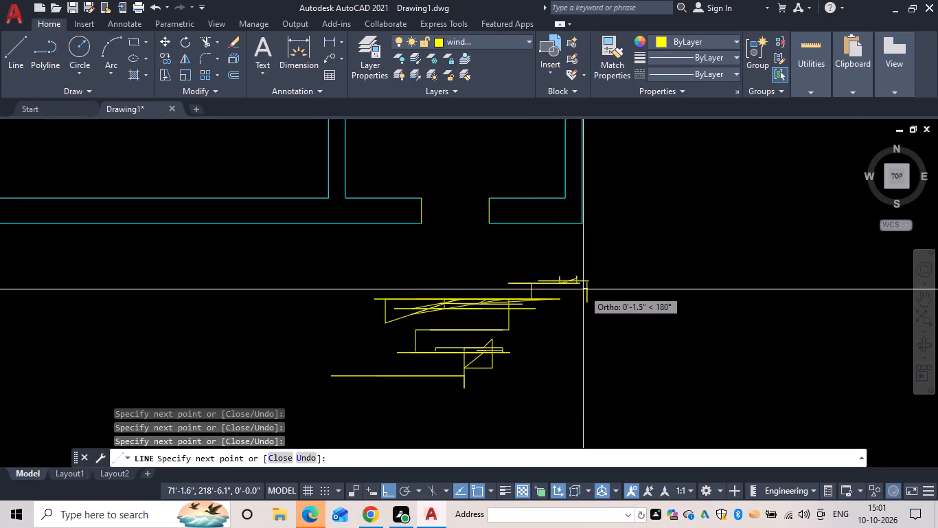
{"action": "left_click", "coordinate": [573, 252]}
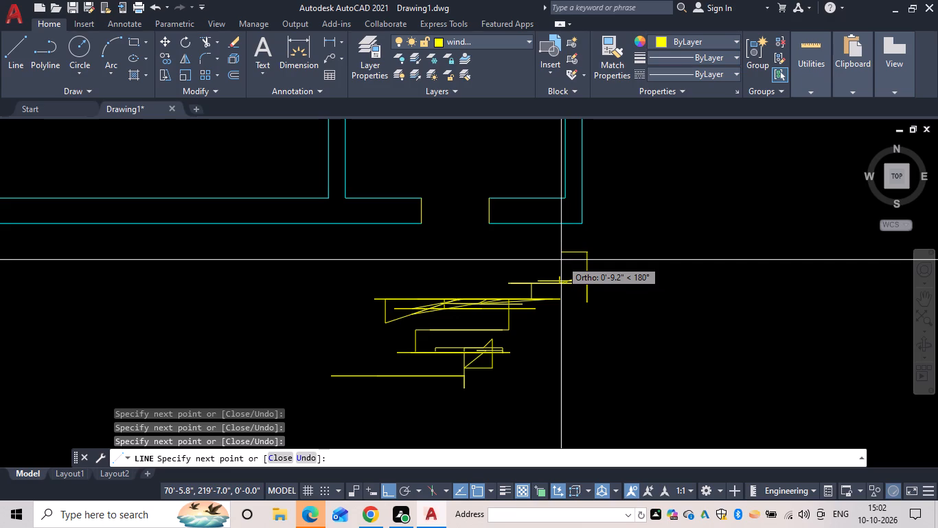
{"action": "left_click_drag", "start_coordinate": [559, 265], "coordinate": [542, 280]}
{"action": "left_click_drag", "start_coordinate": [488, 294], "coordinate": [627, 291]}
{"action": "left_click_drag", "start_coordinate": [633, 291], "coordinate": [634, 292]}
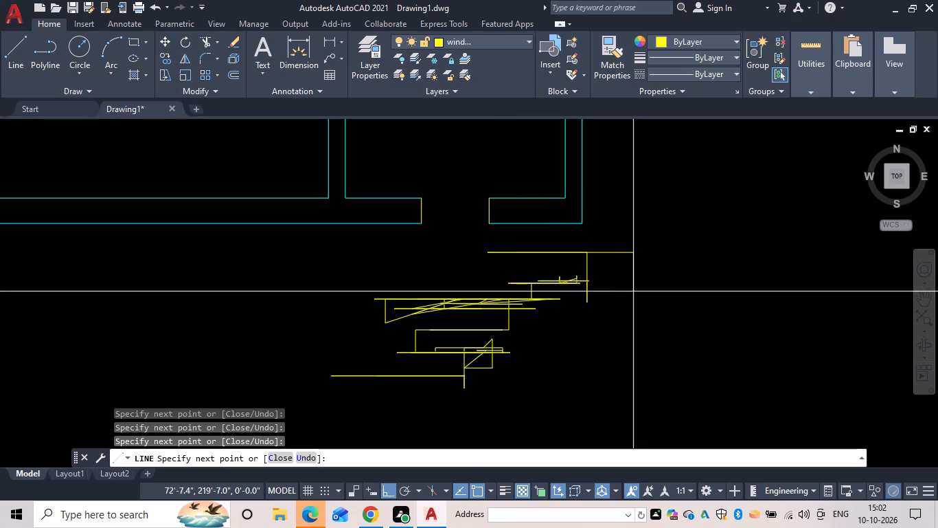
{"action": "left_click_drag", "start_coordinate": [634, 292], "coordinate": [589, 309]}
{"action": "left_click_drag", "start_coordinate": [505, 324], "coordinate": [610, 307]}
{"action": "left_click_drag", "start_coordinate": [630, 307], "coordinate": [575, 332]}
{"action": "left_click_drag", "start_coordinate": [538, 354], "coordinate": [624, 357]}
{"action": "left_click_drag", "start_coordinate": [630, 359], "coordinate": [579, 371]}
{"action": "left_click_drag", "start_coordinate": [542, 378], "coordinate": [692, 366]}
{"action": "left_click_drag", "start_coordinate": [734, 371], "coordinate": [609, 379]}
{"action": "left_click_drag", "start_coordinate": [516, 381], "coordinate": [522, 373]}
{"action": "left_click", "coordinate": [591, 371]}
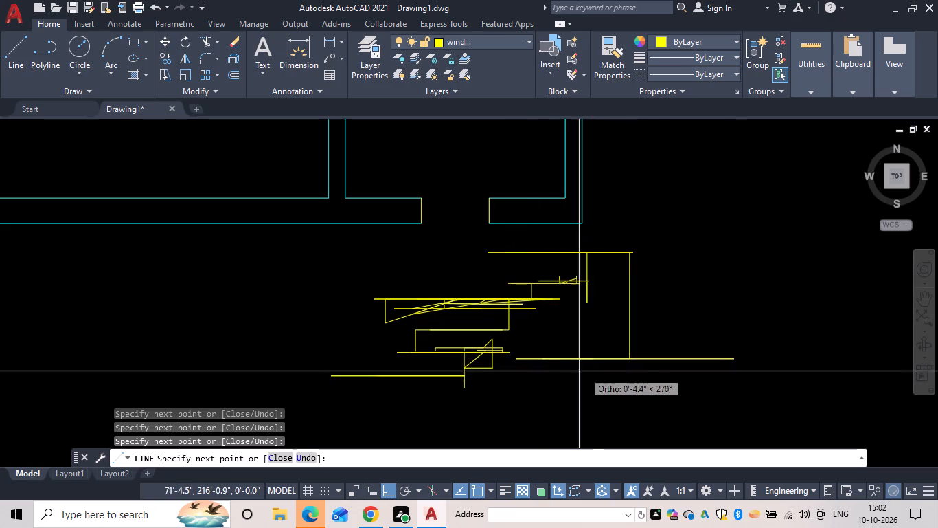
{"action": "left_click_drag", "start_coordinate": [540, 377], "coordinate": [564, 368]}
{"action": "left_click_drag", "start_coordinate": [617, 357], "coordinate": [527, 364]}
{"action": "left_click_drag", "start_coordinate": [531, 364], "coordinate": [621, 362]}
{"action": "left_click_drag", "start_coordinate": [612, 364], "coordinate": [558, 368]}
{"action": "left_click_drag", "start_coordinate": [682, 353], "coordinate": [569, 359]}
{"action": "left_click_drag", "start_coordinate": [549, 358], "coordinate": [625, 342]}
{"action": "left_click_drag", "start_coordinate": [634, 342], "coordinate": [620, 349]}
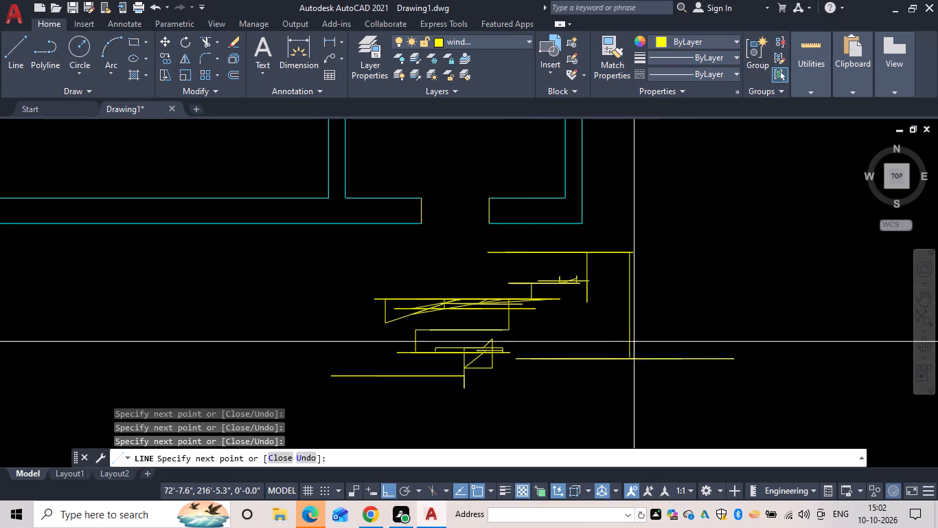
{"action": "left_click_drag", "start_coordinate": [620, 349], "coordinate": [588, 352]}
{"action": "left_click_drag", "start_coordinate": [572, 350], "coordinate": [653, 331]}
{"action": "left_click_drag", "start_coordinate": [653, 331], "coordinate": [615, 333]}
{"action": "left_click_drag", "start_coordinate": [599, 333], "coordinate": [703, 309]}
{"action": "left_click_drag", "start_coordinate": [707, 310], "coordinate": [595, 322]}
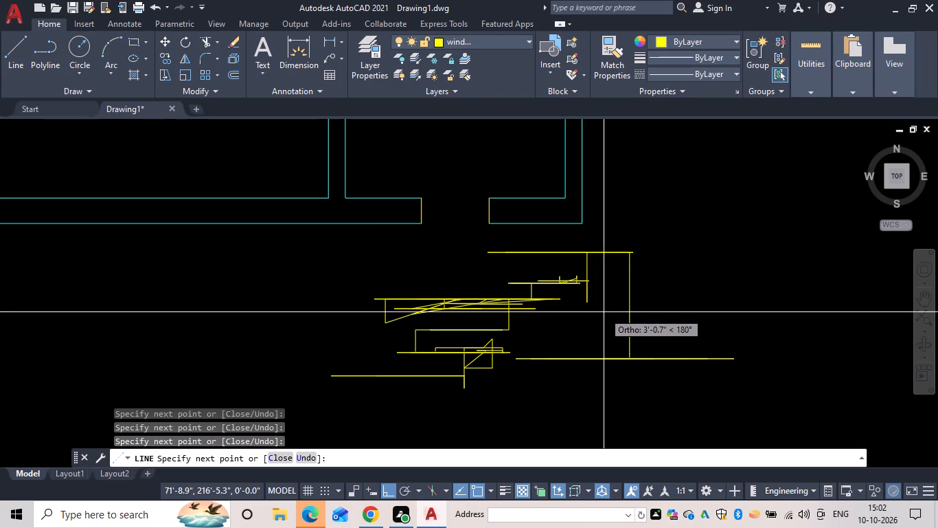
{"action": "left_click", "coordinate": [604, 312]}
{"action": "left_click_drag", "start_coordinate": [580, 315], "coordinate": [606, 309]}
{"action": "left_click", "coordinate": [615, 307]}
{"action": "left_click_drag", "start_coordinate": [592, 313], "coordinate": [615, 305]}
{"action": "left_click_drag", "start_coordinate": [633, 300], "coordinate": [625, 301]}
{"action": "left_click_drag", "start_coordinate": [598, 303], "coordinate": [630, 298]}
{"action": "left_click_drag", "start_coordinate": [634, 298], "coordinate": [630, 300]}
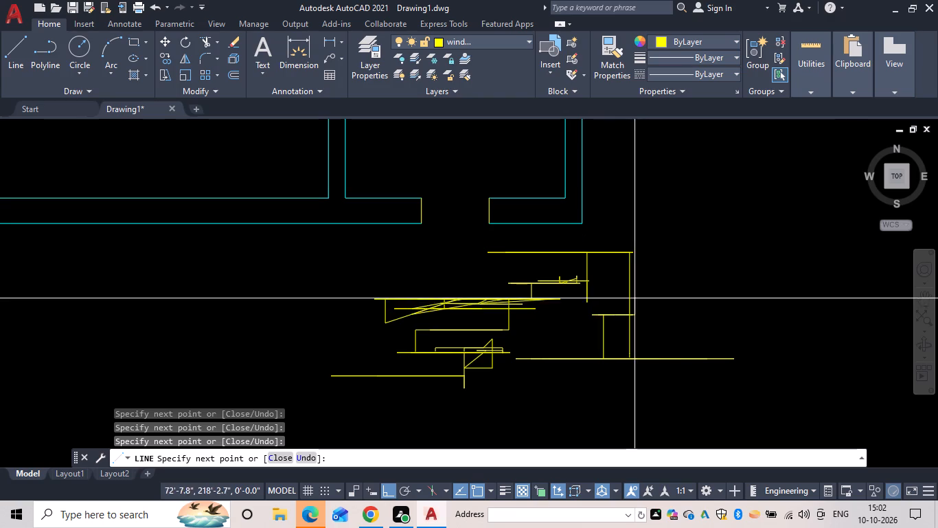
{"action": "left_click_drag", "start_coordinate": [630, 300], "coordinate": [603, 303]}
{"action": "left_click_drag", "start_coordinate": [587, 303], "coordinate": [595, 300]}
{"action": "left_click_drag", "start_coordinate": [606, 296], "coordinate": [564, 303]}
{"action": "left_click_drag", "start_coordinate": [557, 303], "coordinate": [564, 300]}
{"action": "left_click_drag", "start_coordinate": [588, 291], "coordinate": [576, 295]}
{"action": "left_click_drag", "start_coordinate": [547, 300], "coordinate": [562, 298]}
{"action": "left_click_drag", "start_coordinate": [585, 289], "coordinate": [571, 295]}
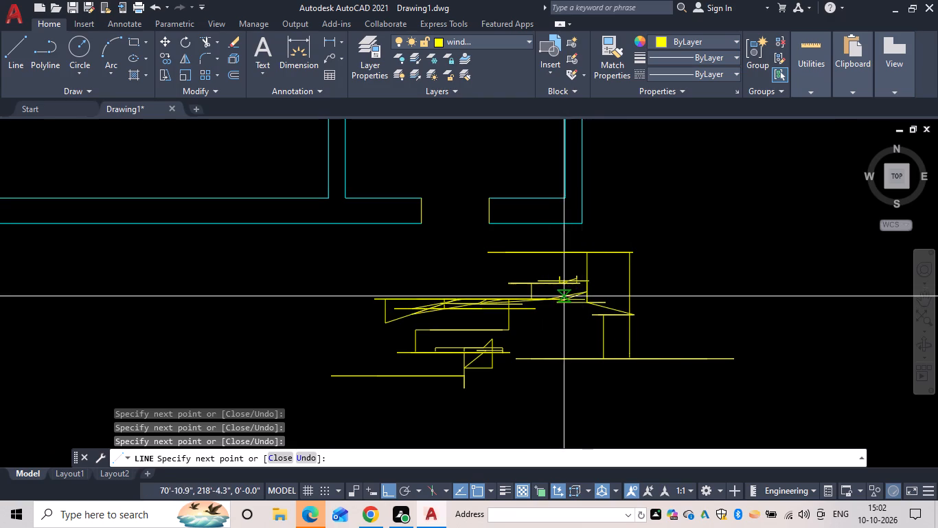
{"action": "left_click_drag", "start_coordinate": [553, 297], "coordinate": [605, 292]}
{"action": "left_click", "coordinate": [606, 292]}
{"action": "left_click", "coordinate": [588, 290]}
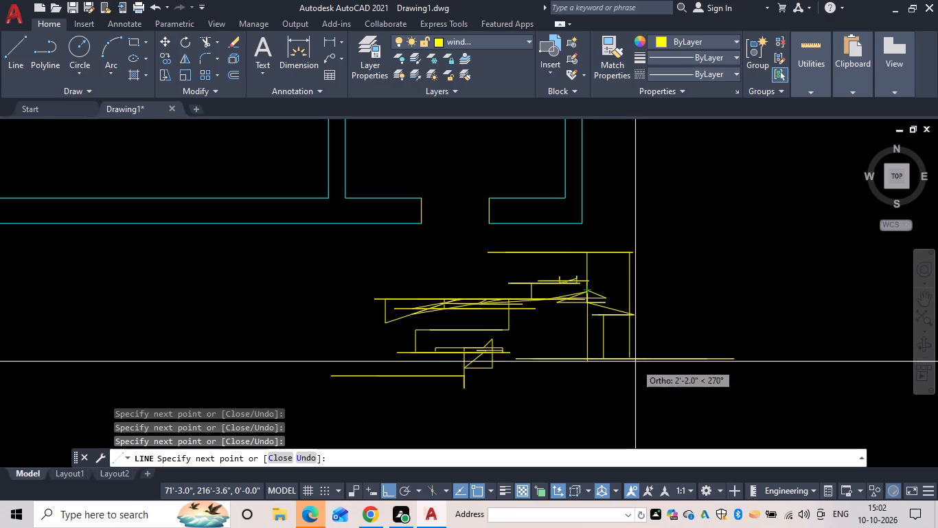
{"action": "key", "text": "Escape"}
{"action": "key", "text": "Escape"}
Erase all the stray yellow lines scribbled below the south wall of the south-central room.
{"action": "left_click_drag", "start_coordinate": [602, 408], "coordinate": [587, 390]}
{"action": "left_click", "coordinate": [376, 250]}
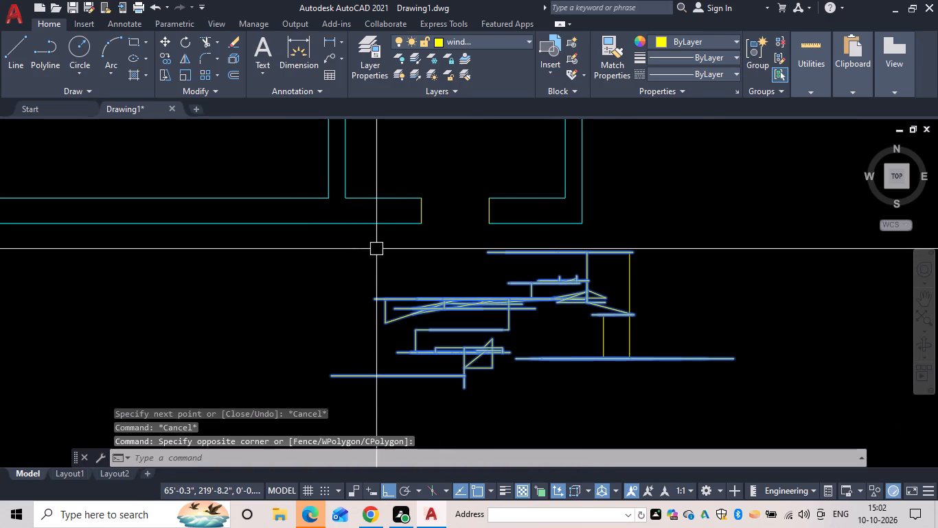
{"action": "key", "text": "e"}
{"action": "key", "text": "space"}
{"action": "left_click_drag", "start_coordinate": [696, 395], "coordinate": [671, 373]}
{"action": "left_click", "coordinate": [595, 327]}
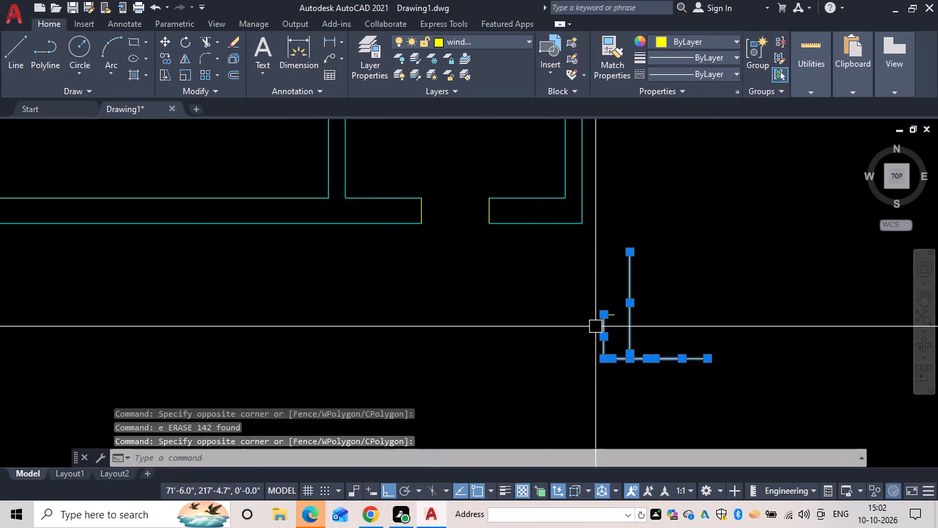
{"action": "type", "text": "e"}
{"action": "key", "text": "space"}
{"action": "left_click_drag", "start_coordinate": [639, 372], "coordinate": [620, 342]}
{"action": "left_click", "coordinate": [593, 305]}
{"action": "type", "text": "e"}
{"action": "key", "text": "space"}
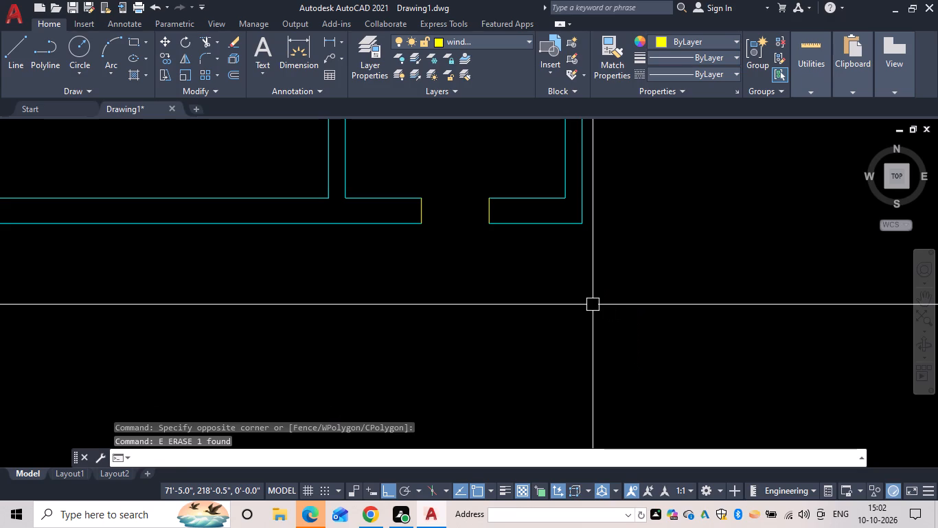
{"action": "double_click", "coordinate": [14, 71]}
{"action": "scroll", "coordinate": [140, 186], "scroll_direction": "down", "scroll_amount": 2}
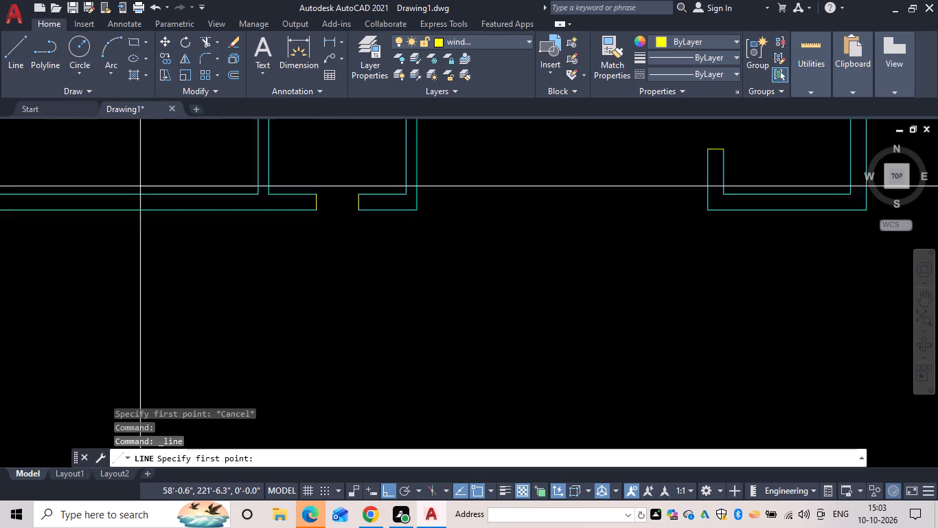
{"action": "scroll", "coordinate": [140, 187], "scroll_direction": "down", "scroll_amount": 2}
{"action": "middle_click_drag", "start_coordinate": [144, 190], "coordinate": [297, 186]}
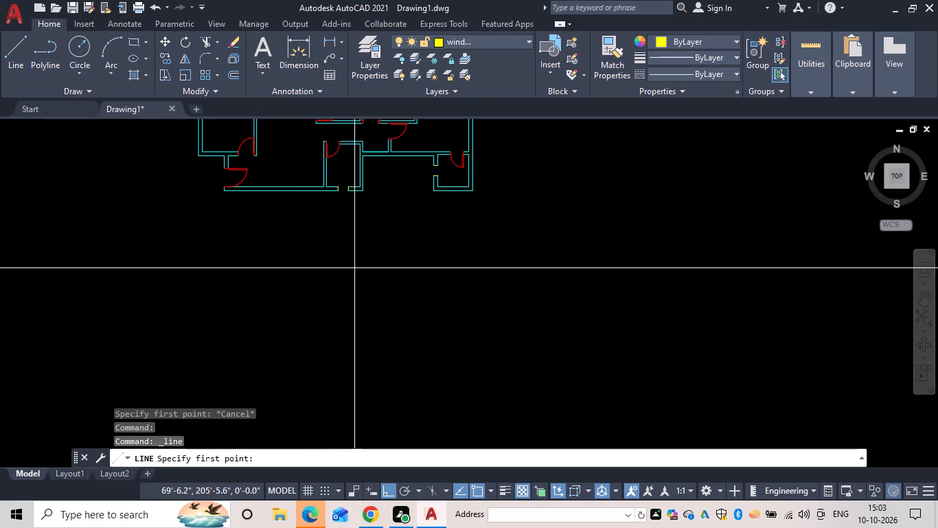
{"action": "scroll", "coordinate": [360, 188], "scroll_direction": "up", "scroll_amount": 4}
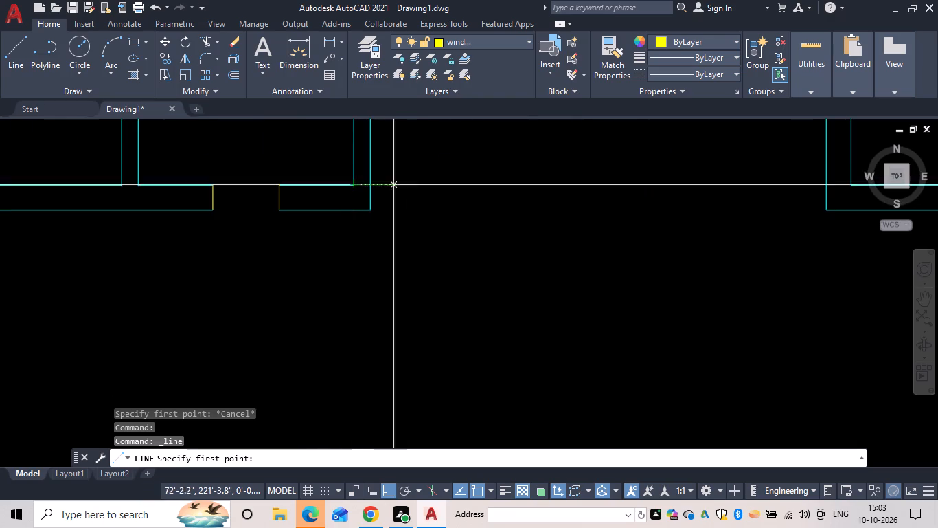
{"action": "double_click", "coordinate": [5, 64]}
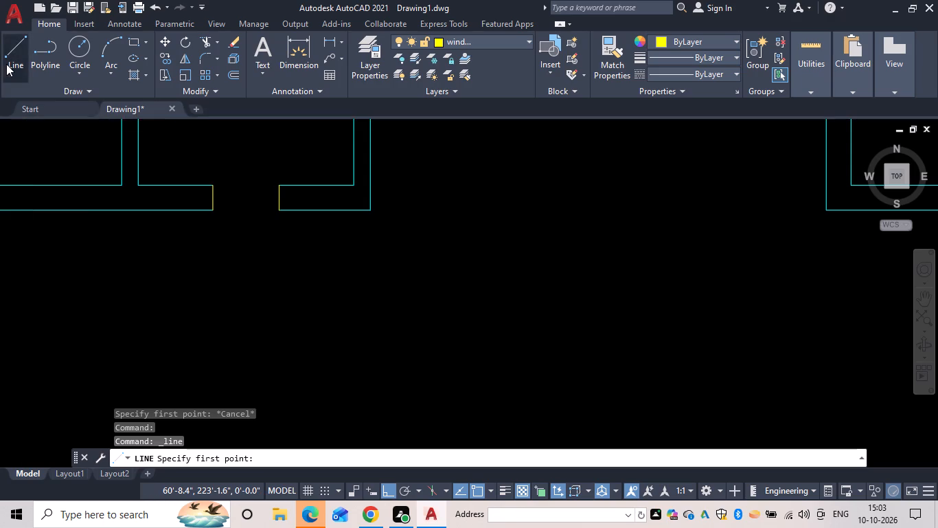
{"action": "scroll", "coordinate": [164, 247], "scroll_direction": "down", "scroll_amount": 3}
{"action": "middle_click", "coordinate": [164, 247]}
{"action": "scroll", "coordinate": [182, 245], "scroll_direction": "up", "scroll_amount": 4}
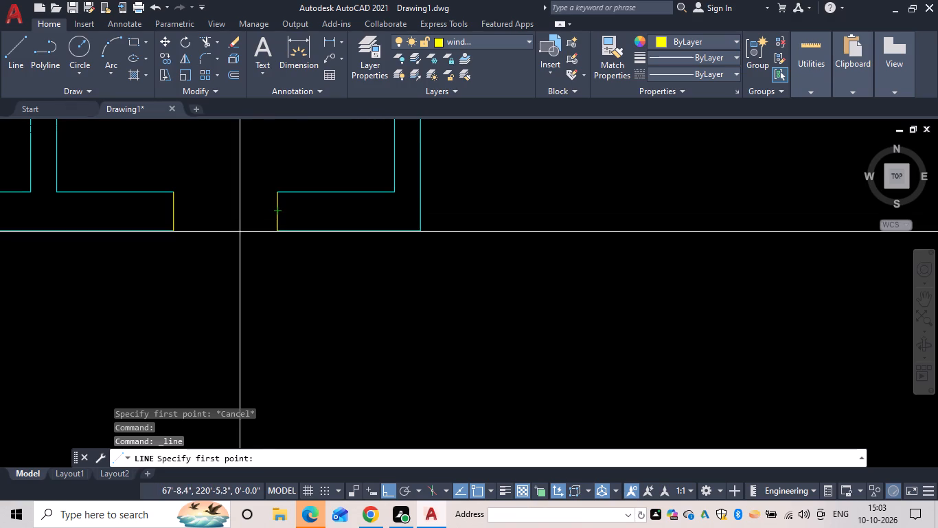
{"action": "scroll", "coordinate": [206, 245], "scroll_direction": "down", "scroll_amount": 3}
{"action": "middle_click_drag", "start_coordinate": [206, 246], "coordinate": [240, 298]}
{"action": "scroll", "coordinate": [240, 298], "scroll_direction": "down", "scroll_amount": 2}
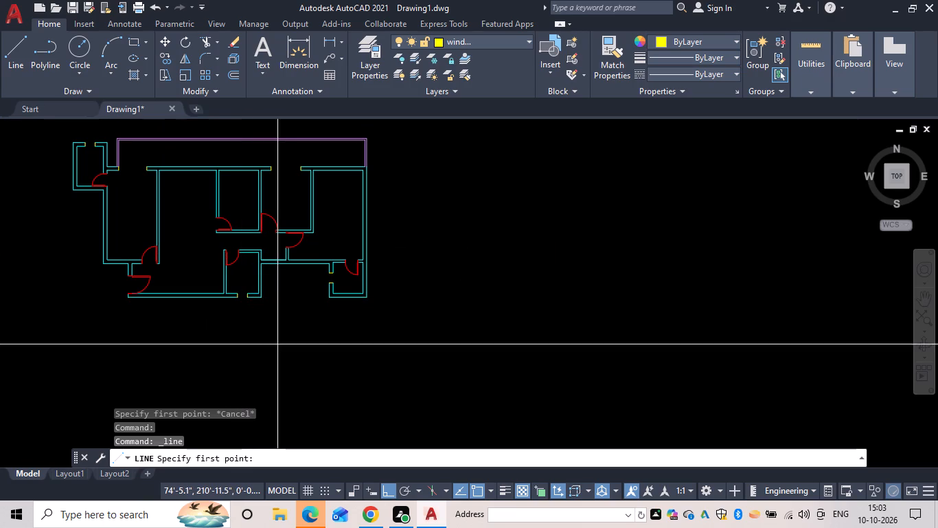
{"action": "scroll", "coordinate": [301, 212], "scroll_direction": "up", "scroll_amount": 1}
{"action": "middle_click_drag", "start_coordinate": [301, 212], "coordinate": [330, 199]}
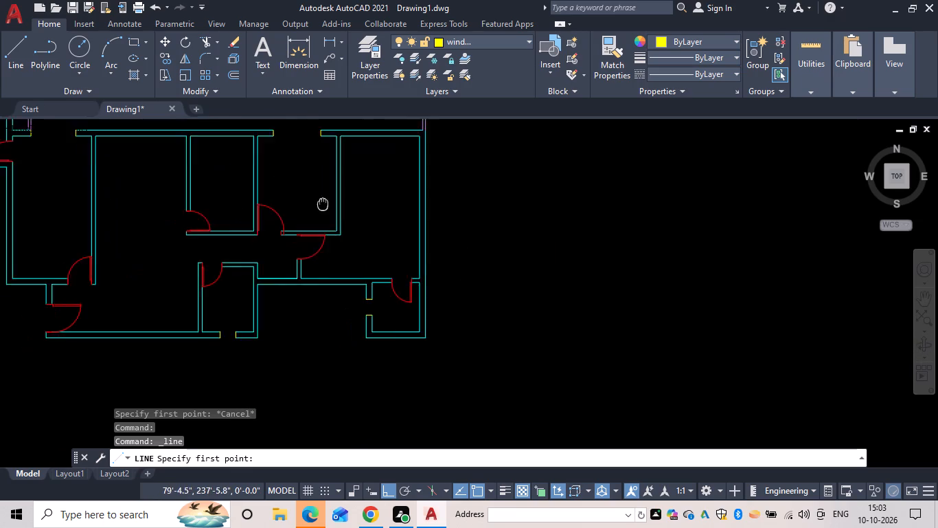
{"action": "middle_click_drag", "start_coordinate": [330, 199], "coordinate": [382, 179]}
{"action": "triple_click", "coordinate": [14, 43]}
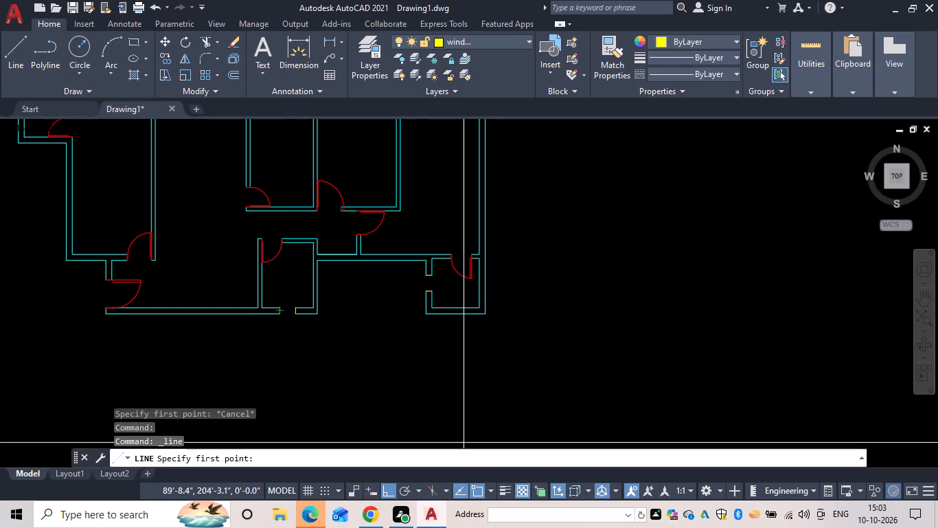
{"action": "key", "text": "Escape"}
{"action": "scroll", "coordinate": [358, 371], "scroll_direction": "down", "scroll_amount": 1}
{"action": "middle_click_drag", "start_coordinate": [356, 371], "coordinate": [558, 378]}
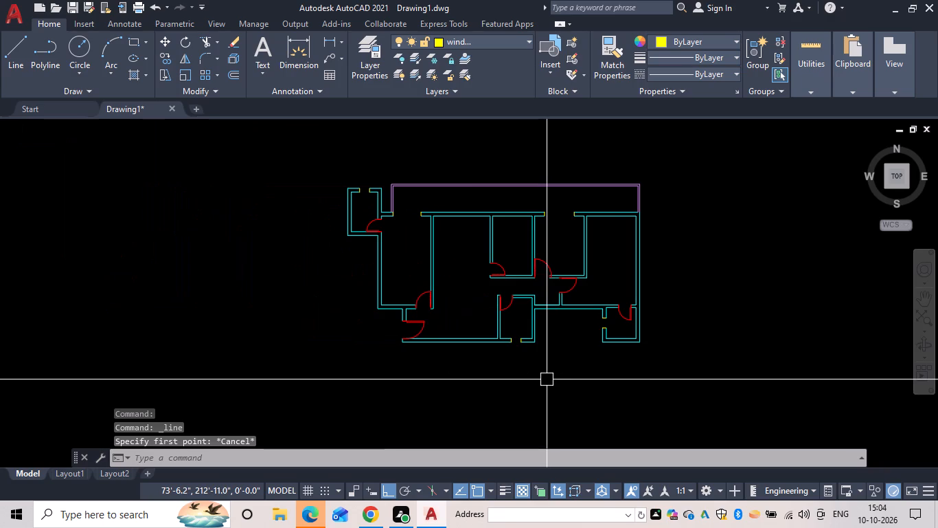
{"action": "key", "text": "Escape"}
Start a line on the windows layer at the opening in the south-central room's south wall.
{"action": "key", "text": "l"}
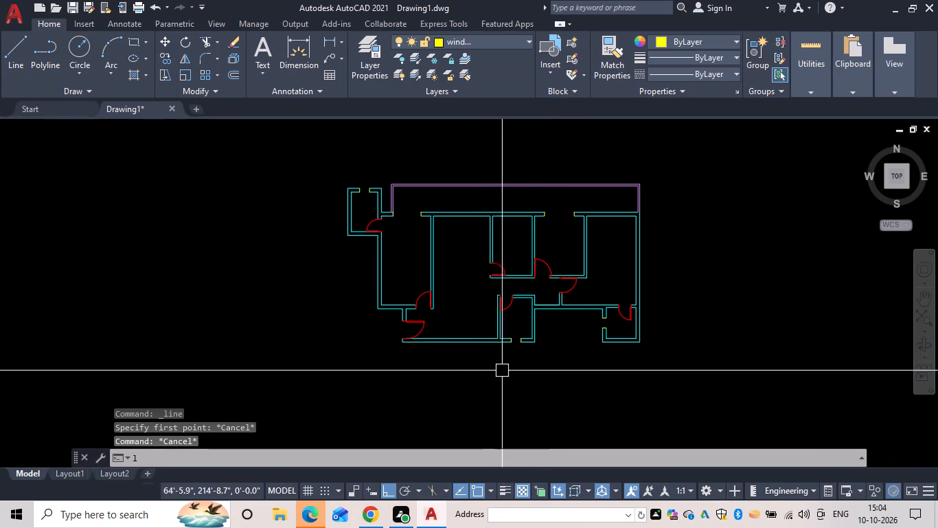
{"action": "scroll", "coordinate": [516, 349], "scroll_direction": "up", "scroll_amount": 2}
{"action": "middle_click_drag", "start_coordinate": [516, 349], "coordinate": [555, 355]}
{"action": "key", "text": "Escape"}
{"action": "type", "text": "l"}
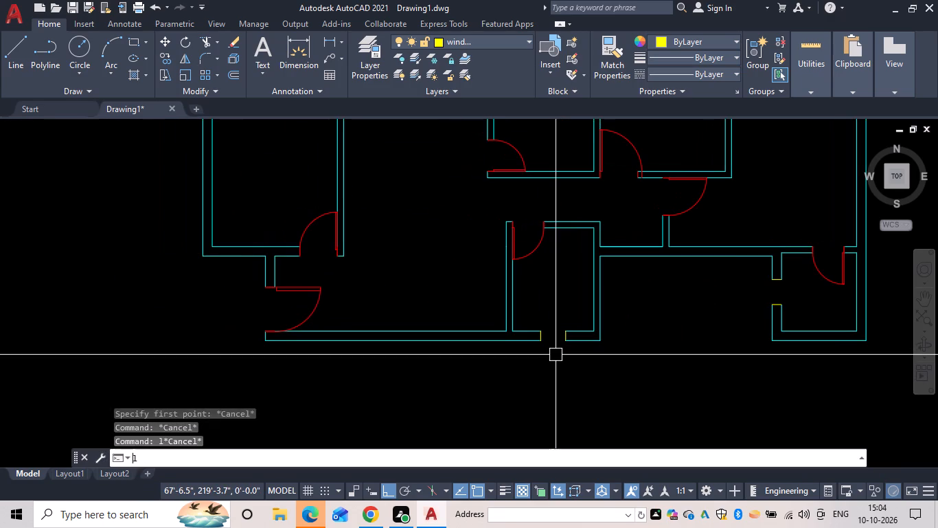
{"action": "key", "text": "space"}
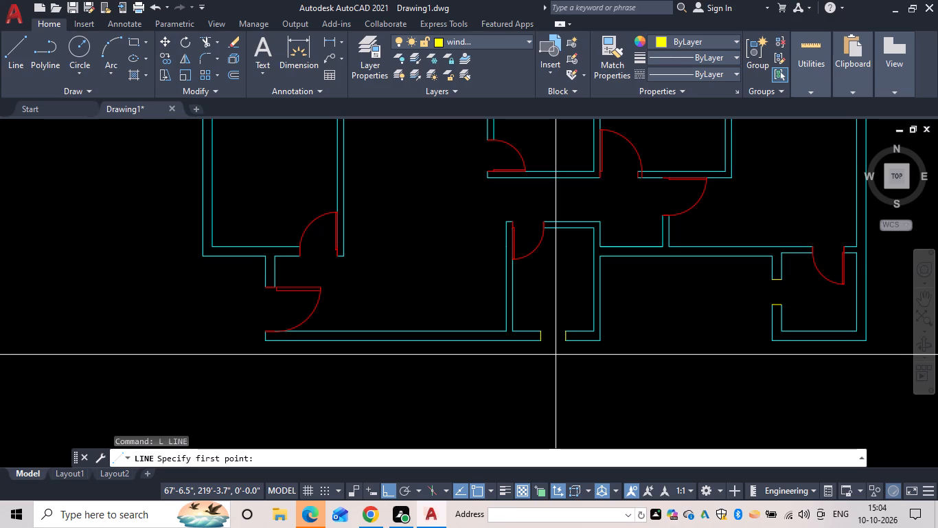
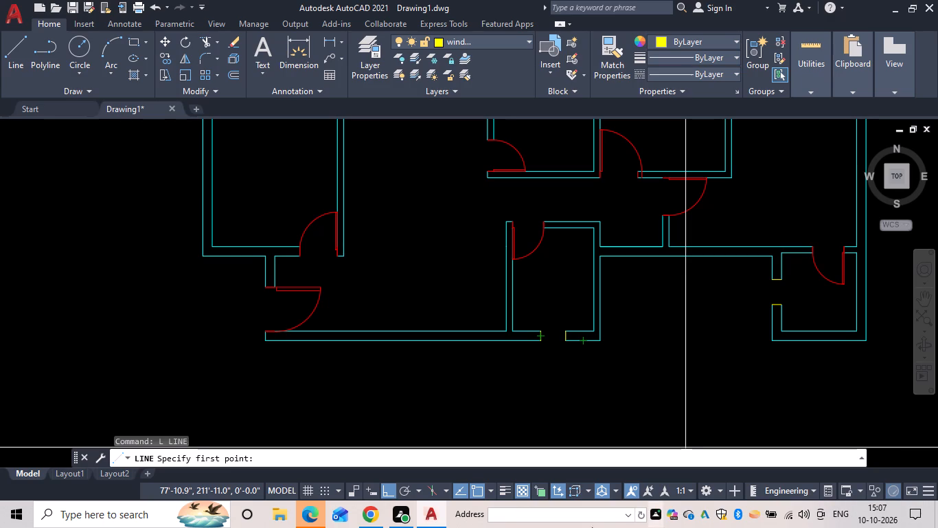
Start drawing the window line at the opening in the bottom wall of the small central room.
{"action": "scroll", "coordinate": [568, 330], "scroll_direction": "up", "scroll_amount": 3}
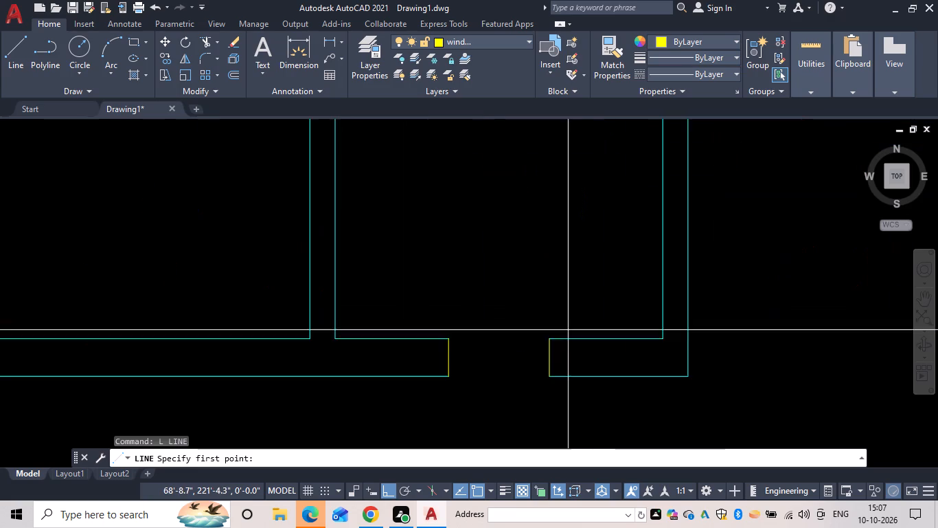
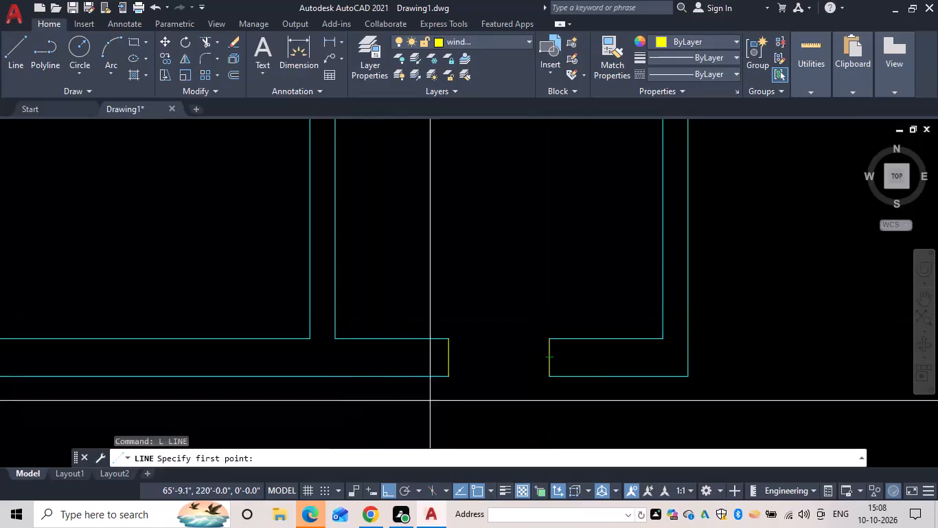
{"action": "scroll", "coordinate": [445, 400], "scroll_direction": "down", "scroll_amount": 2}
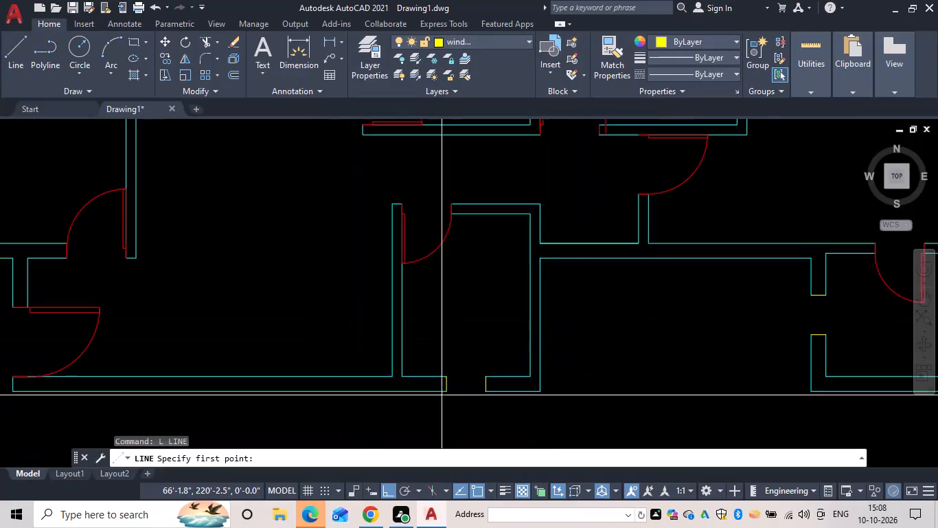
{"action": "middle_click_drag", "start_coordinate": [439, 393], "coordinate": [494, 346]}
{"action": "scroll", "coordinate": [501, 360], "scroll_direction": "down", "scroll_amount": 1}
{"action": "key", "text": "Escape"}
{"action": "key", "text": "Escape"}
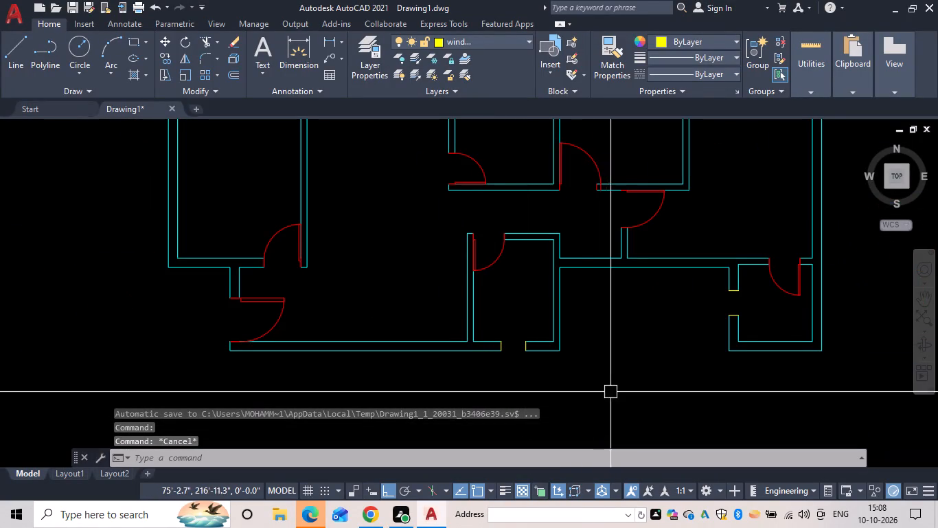
Look over the floor plan's wall openings, then inspect the wall junction along the upper wall up close.
{"action": "scroll", "coordinate": [609, 390], "scroll_direction": "down", "scroll_amount": 1}
{"action": "middle_click_drag", "start_coordinate": [606, 390], "coordinate": [663, 518]}
{"action": "middle_click_drag", "start_coordinate": [551, 337], "coordinate": [562, 258]}
{"action": "scroll", "coordinate": [562, 274], "scroll_direction": "up", "scroll_amount": 1}
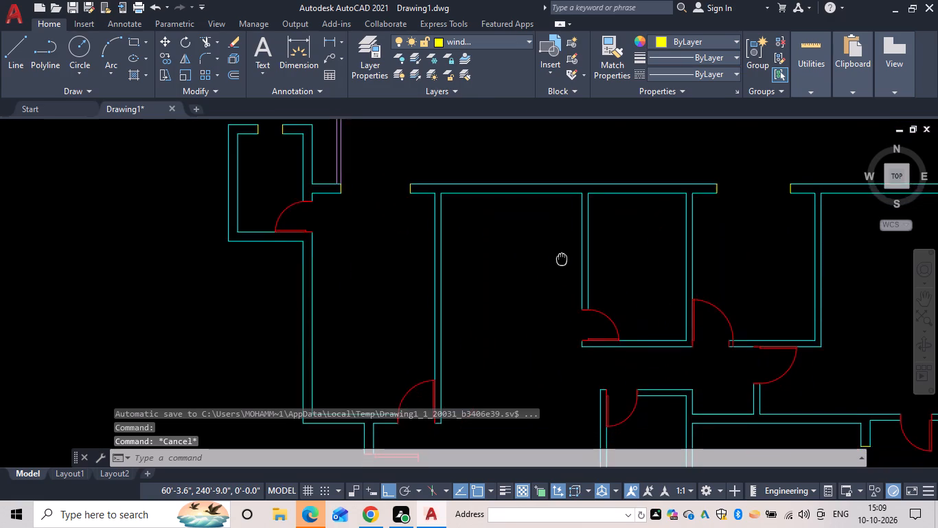
{"action": "middle_click_drag", "start_coordinate": [562, 258], "coordinate": [576, 231]}
{"action": "scroll", "coordinate": [561, 258], "scroll_direction": "down", "scroll_amount": 1}
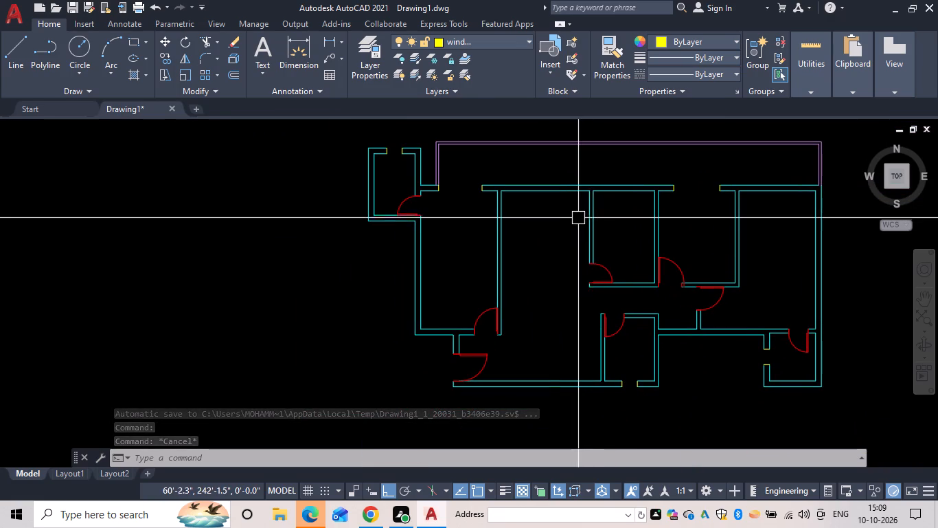
{"action": "scroll", "coordinate": [586, 181], "scroll_direction": "up", "scroll_amount": 5}
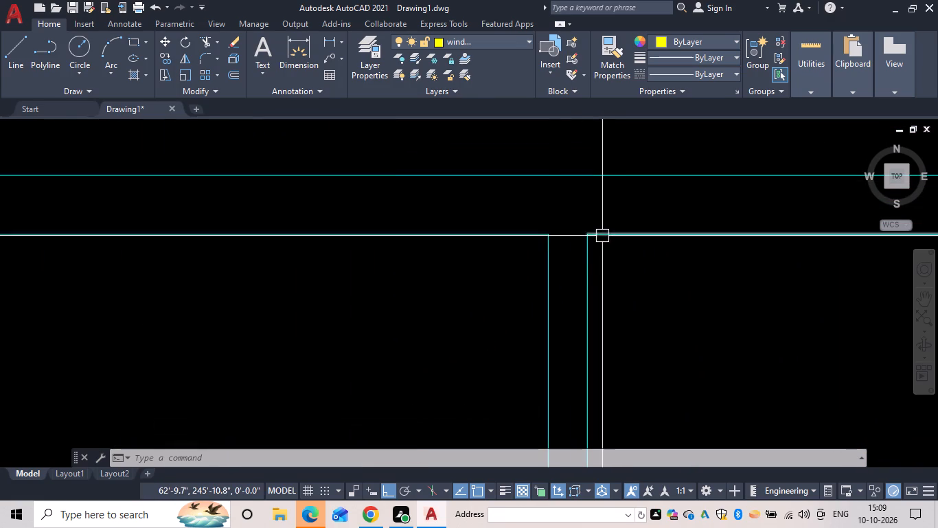
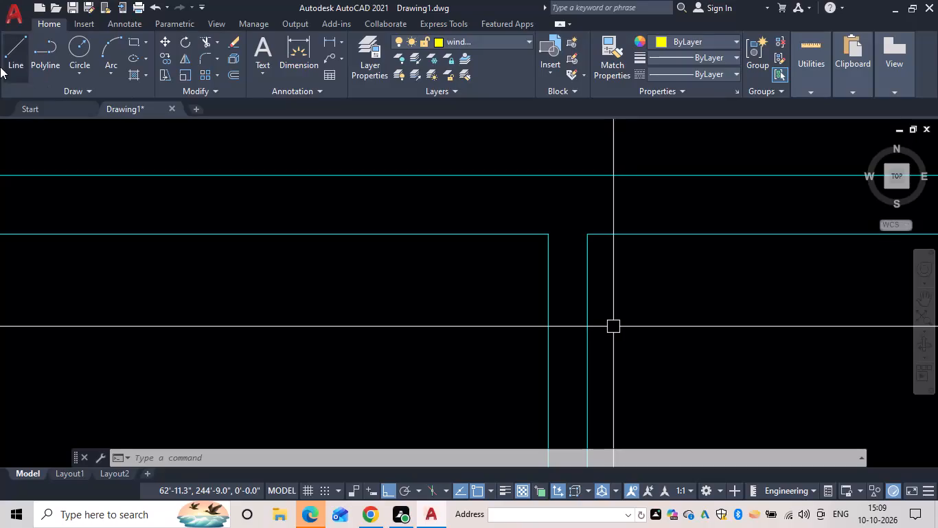
Sketch a long narrow window outline with a small T-shaped piece at its left end, using Line, above the upper wall.
{"action": "left_click", "coordinate": [16, 54]}
{"action": "scroll", "coordinate": [320, 264], "scroll_direction": "down", "scroll_amount": 2}
{"action": "middle_click_drag", "start_coordinate": [338, 261], "coordinate": [363, 261]}
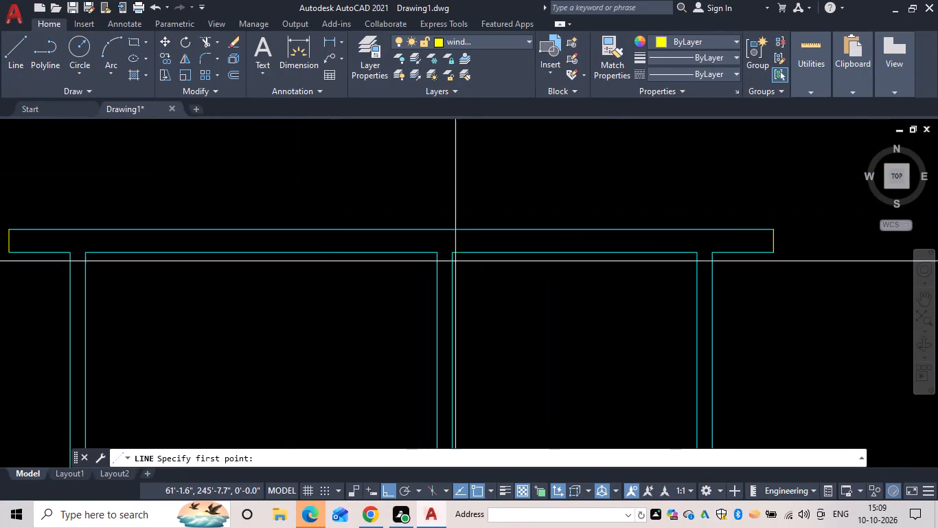
{"action": "left_click_drag", "start_coordinate": [551, 181], "coordinate": [624, 181]}
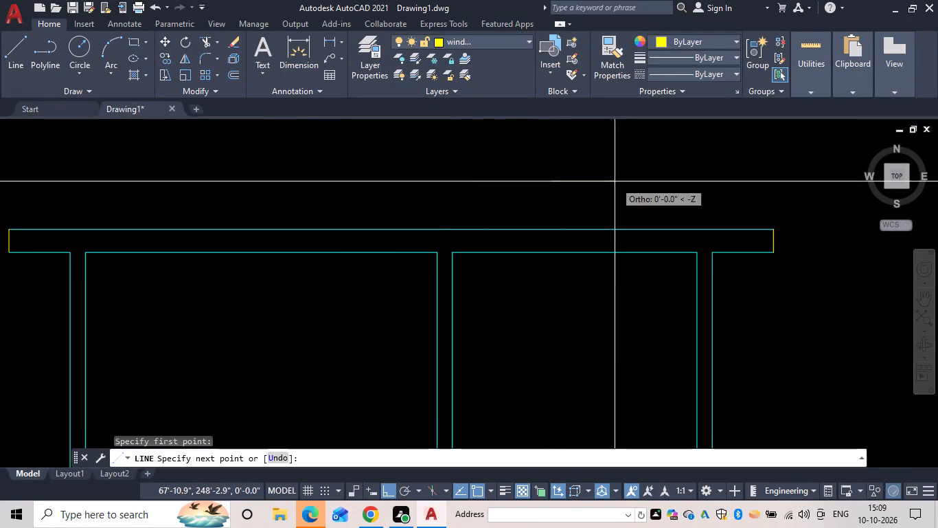
{"action": "left_click_drag", "start_coordinate": [624, 181], "coordinate": [626, 181]}
{"action": "left_click_drag", "start_coordinate": [616, 187], "coordinate": [616, 197]}
{"action": "left_click_drag", "start_coordinate": [606, 194], "coordinate": [544, 188]}
{"action": "left_click_drag", "start_coordinate": [537, 188], "coordinate": [548, 178]}
{"action": "left_click", "coordinate": [548, 177]}
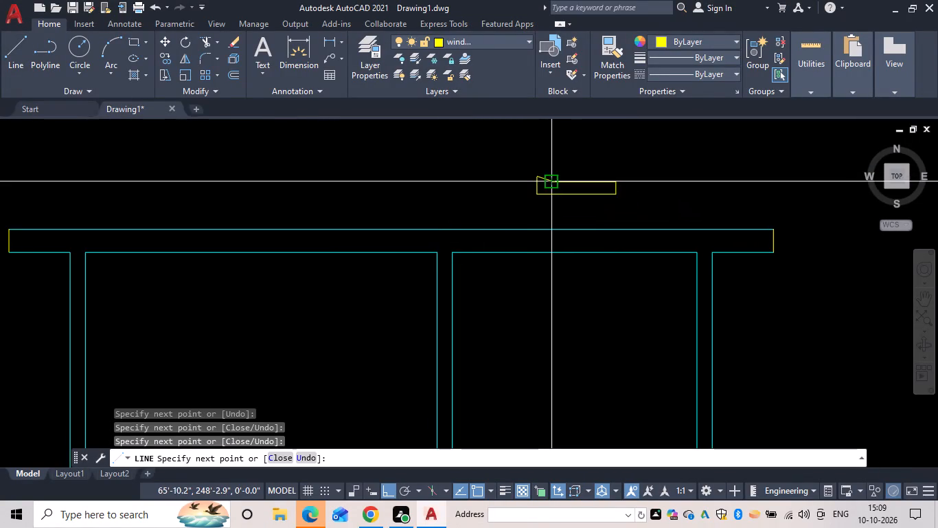
{"action": "left_click", "coordinate": [553, 184]}
{"action": "left_click_drag", "start_coordinate": [549, 184], "coordinate": [549, 177]}
{"action": "left_click", "coordinate": [549, 174]}
{"action": "scroll", "coordinate": [549, 174], "scroll_direction": "up", "scroll_amount": 4}
{"action": "left_click_drag", "start_coordinate": [542, 172], "coordinate": [512, 173]}
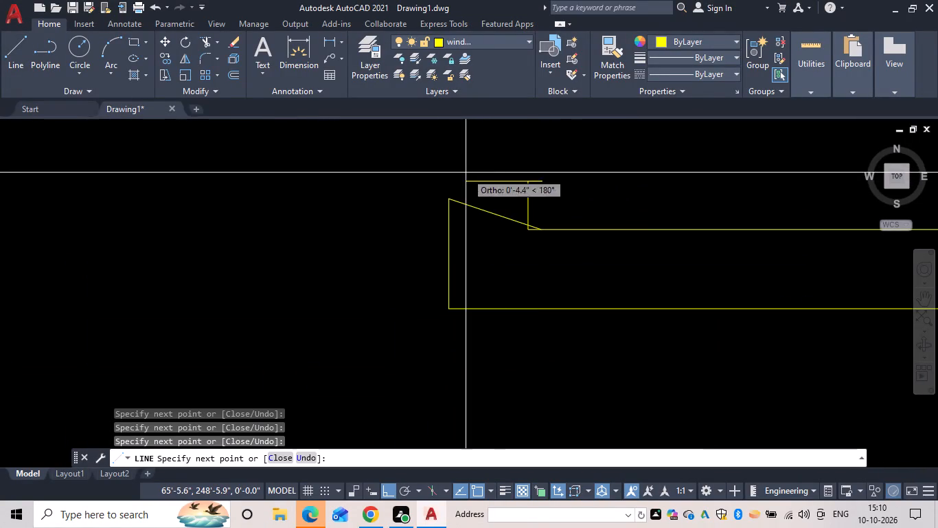
{"action": "left_click_drag", "start_coordinate": [466, 173], "coordinate": [474, 180]}
{"action": "left_click", "coordinate": [489, 199]}
{"action": "left_click", "coordinate": [545, 194]}
{"action": "left_click", "coordinate": [483, 201]}
{"action": "left_click", "coordinate": [521, 200]}
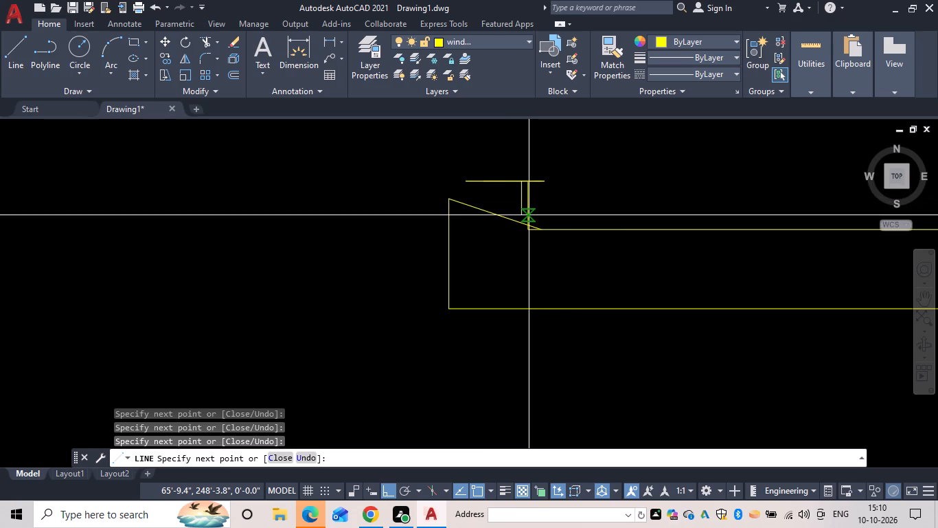
{"action": "key", "text": "Escape"}
{"action": "key", "text": "Escape"}
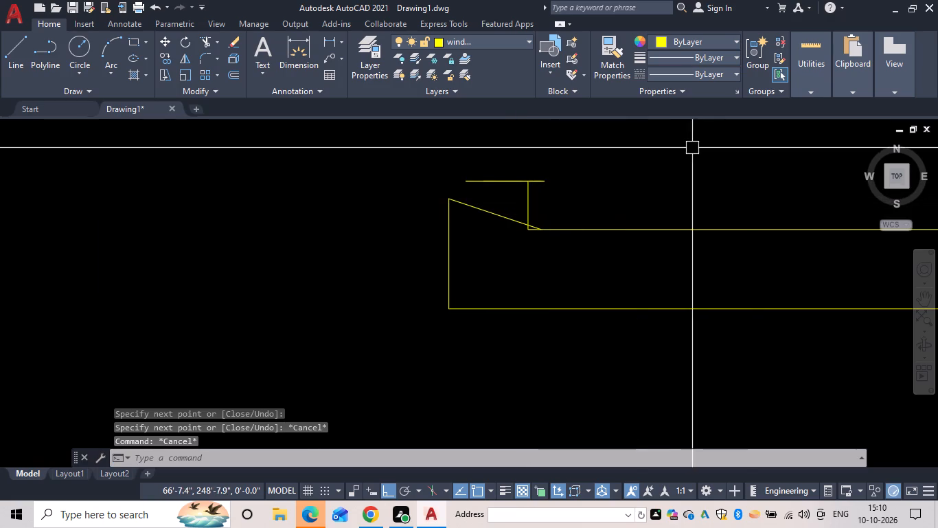
Select the lines of the sketched outline and its T-shaped piece above the upper wall.
{"action": "scroll", "coordinate": [773, 285], "scroll_direction": "down", "scroll_amount": 2}
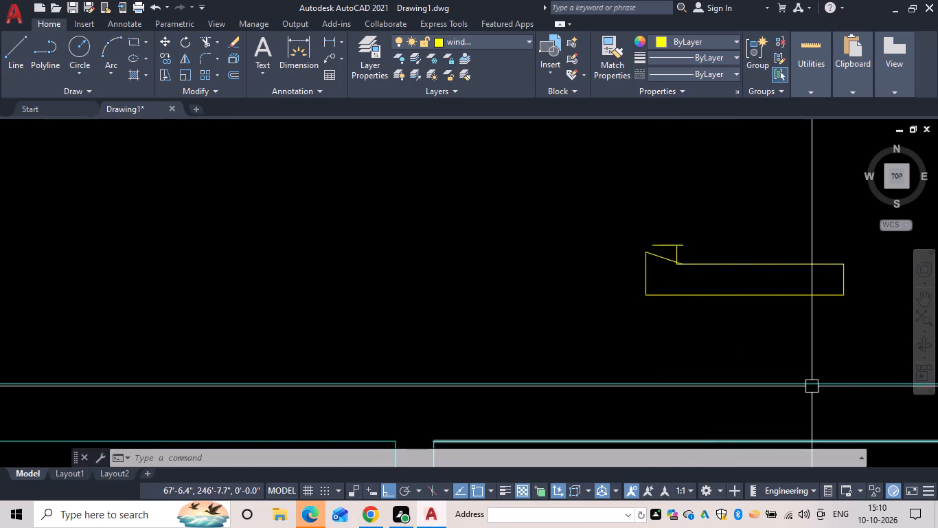
{"action": "left_click_drag", "start_coordinate": [812, 386], "coordinate": [723, 302]}
{"action": "left_click", "coordinate": [665, 244]}
{"action": "left_click_drag", "start_coordinate": [676, 263], "coordinate": [700, 305]}
{"action": "left_click_drag", "start_coordinate": [703, 309], "coordinate": [701, 302]}
{"action": "left_click_drag", "start_coordinate": [689, 280], "coordinate": [694, 289]}
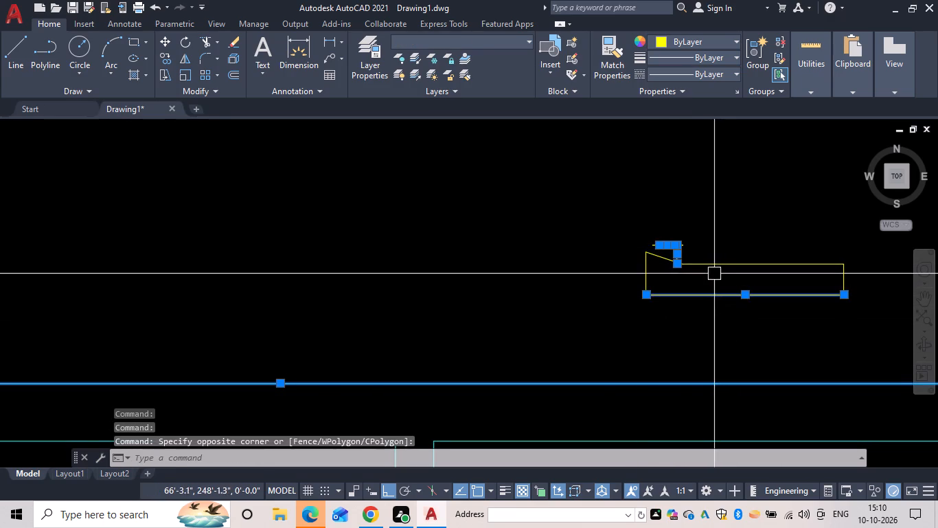
{"action": "left_click", "coordinate": [714, 274]}
{"action": "left_click", "coordinate": [617, 252]}
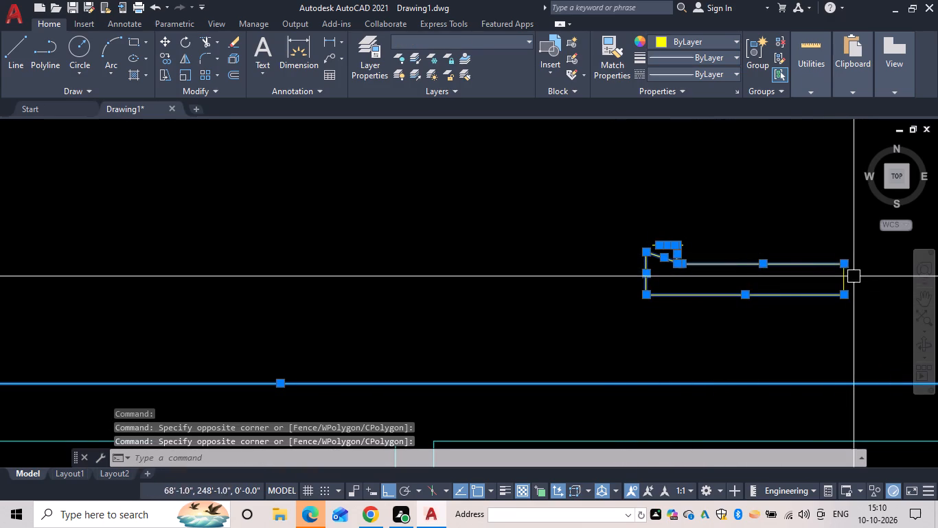
{"action": "left_click", "coordinate": [843, 276]}
{"action": "left_click", "coordinate": [839, 277]}
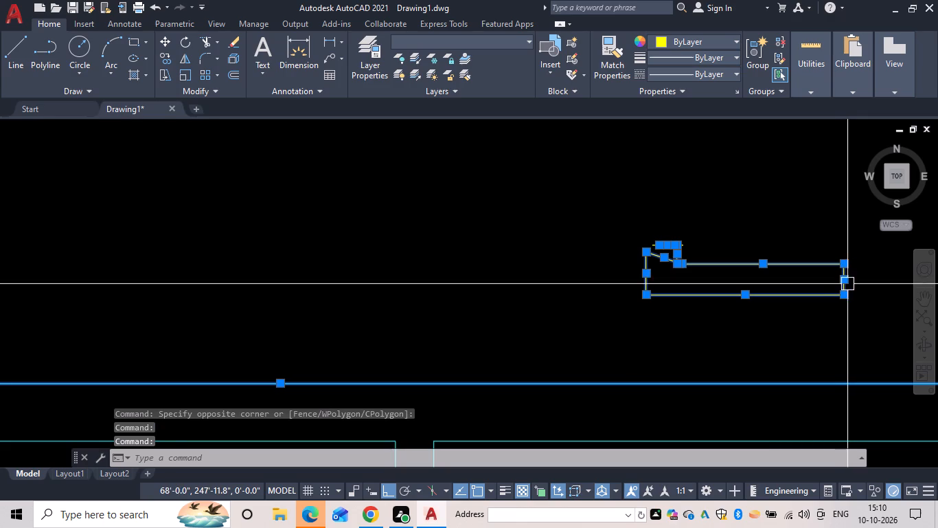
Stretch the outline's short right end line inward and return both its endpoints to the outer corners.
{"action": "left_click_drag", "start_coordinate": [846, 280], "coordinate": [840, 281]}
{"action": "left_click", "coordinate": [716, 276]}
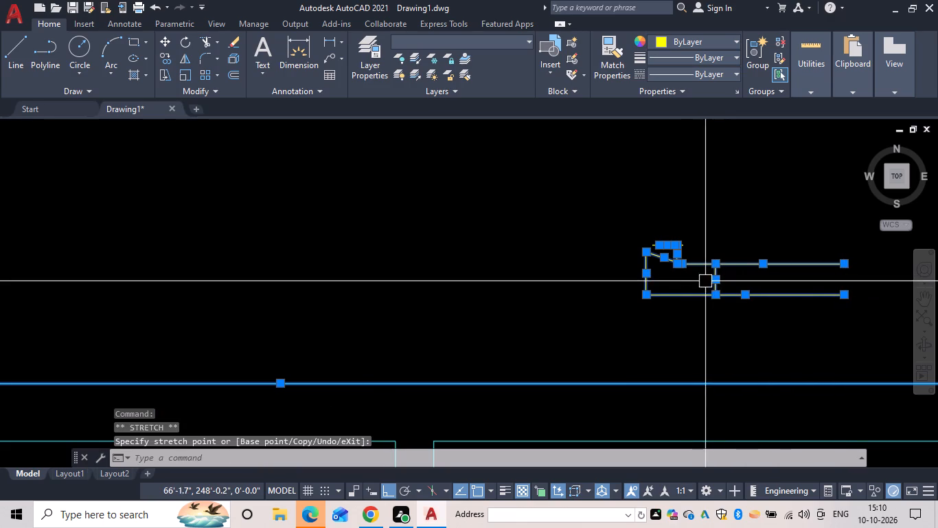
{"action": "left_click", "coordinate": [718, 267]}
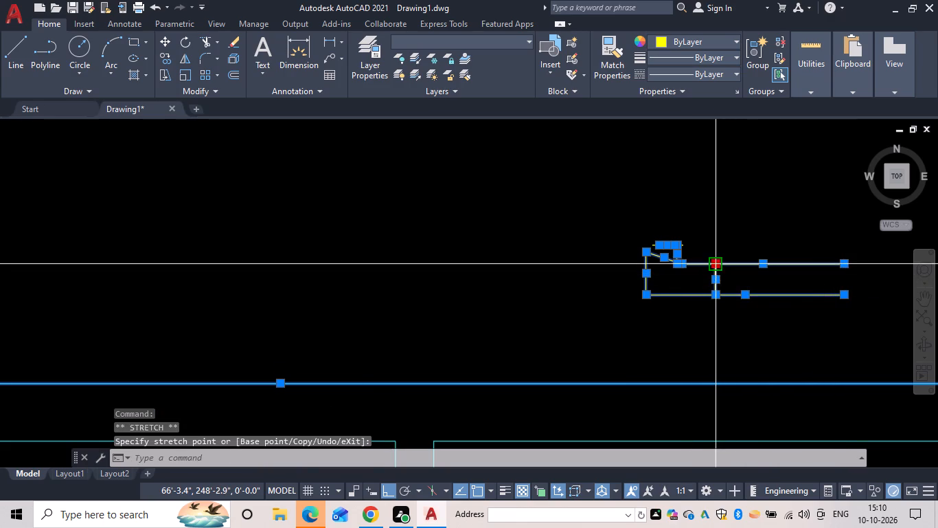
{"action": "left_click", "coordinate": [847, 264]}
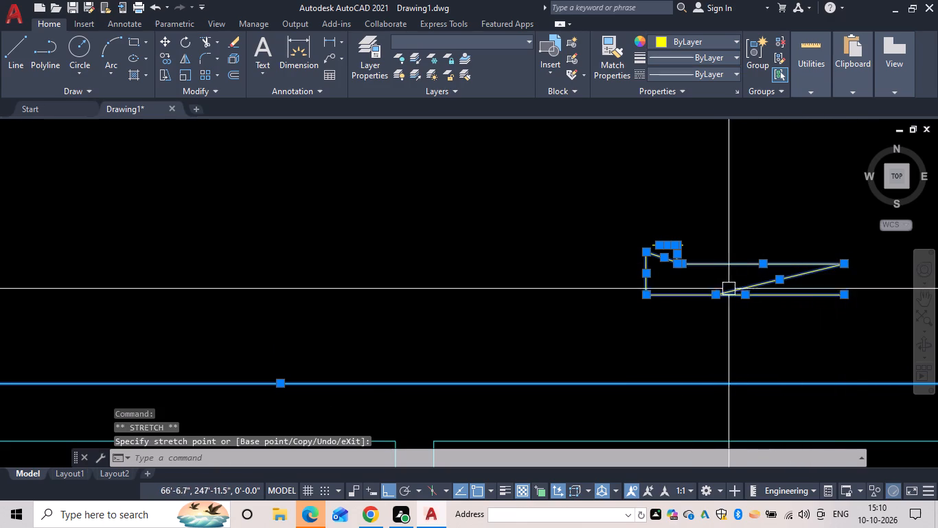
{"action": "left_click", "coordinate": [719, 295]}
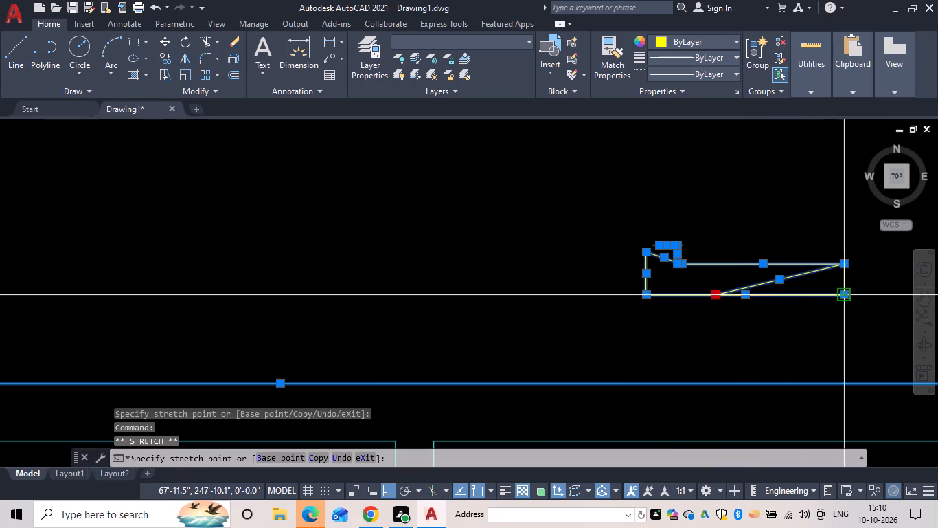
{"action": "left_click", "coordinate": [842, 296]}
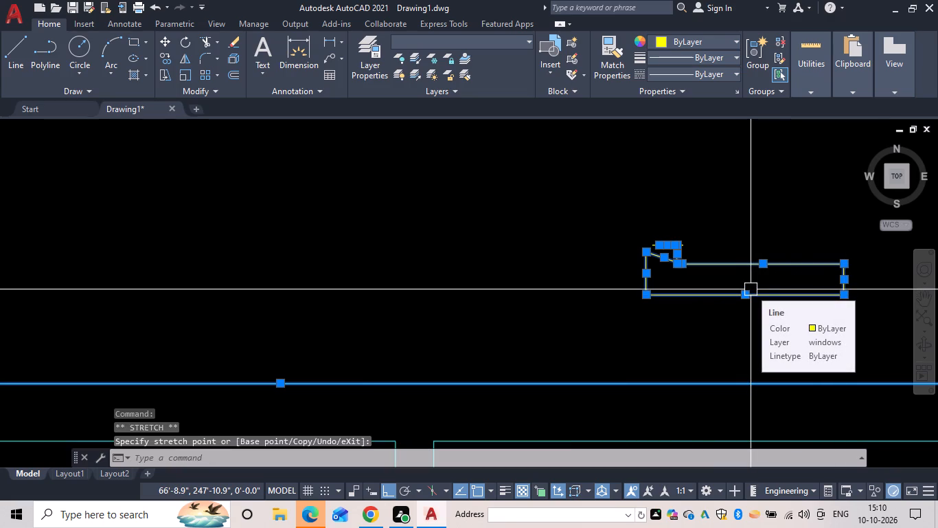
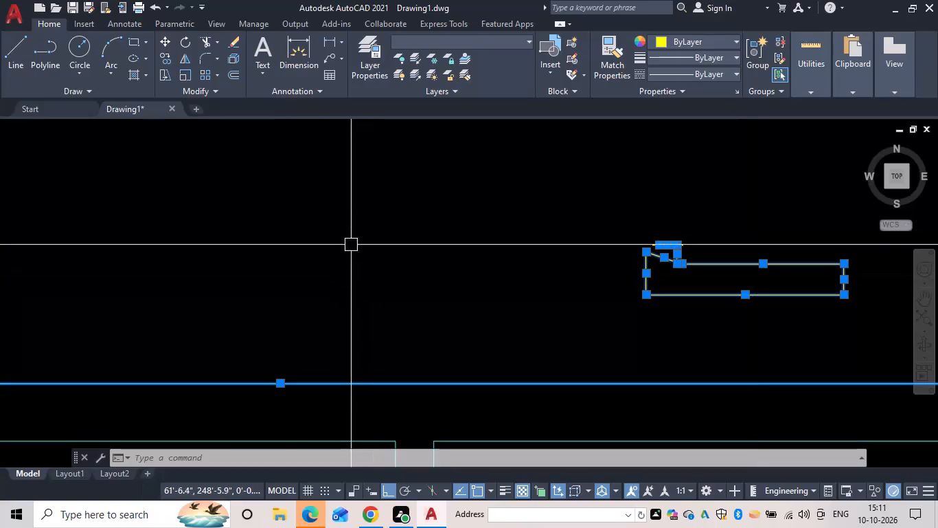
Clear the current selection and erase the whole sketched window outline with its T-shaped piece above the upper wall.
{"action": "scroll", "coordinate": [424, 291], "scroll_direction": "down", "scroll_amount": 2}
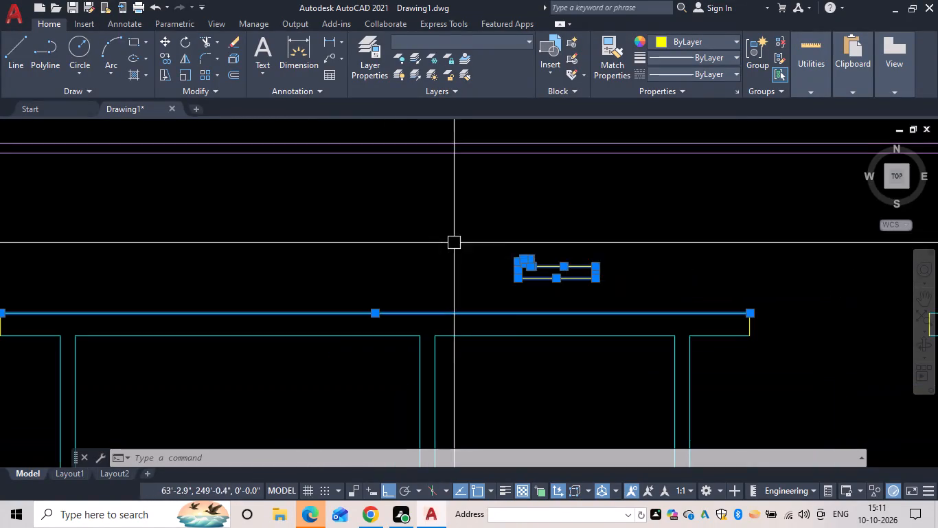
{"action": "key", "text": "Escape"}
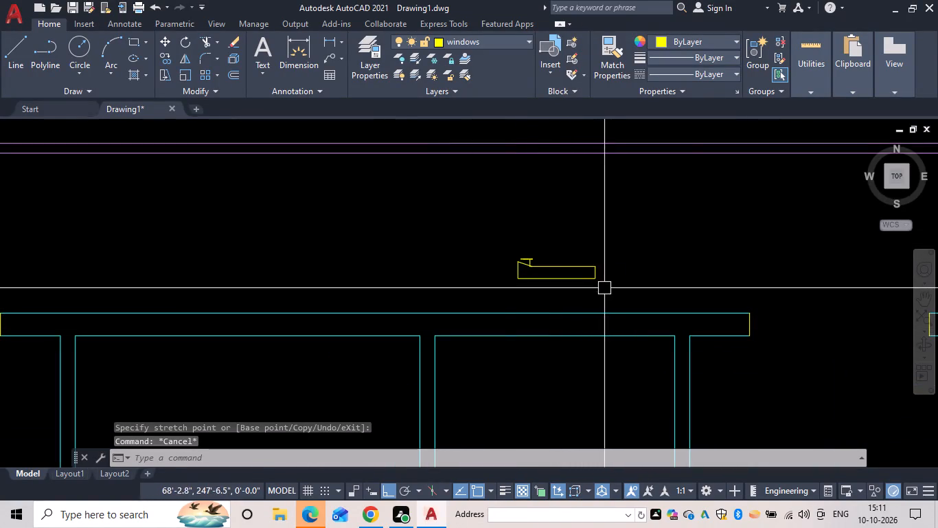
{"action": "left_click", "coordinate": [604, 288]}
{"action": "left_click", "coordinate": [516, 239]}
{"action": "key", "text": "e"}
{"action": "key", "text": "space"}
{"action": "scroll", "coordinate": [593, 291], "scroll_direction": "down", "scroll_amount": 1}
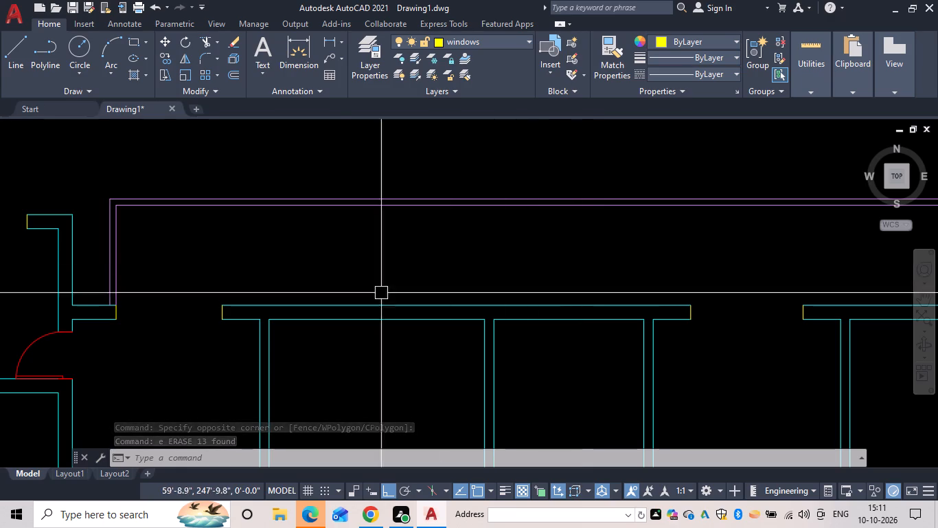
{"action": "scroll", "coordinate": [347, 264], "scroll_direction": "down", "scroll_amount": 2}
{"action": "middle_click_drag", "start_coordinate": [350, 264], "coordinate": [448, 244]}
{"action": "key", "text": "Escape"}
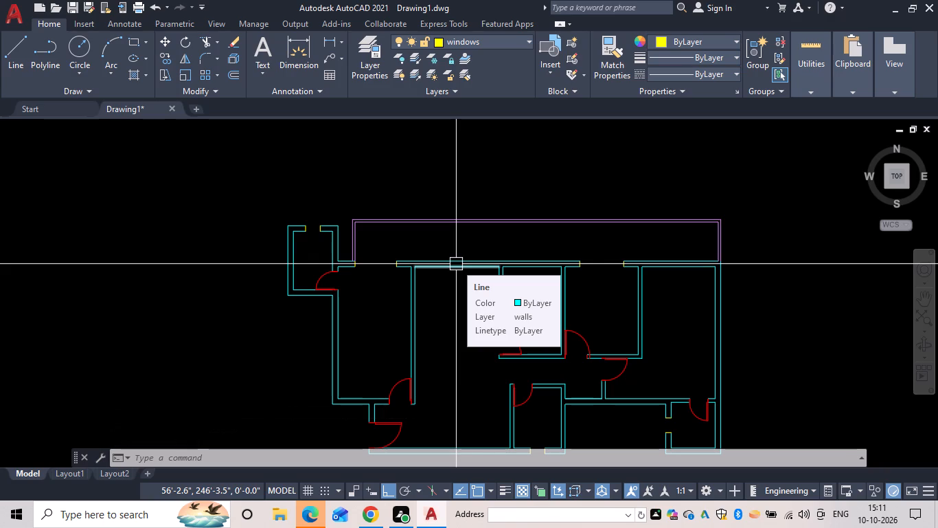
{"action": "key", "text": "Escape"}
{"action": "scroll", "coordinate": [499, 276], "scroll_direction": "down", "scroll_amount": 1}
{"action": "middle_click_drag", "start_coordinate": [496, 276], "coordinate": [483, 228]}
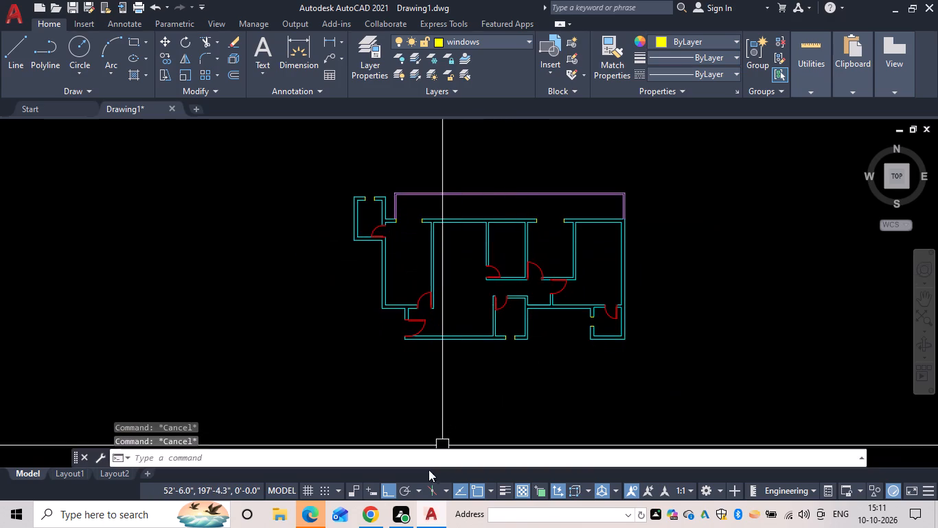
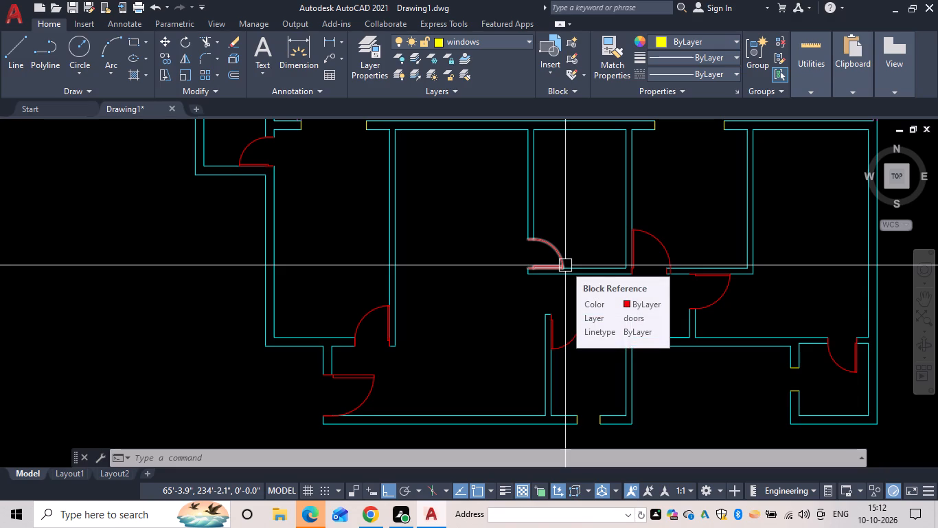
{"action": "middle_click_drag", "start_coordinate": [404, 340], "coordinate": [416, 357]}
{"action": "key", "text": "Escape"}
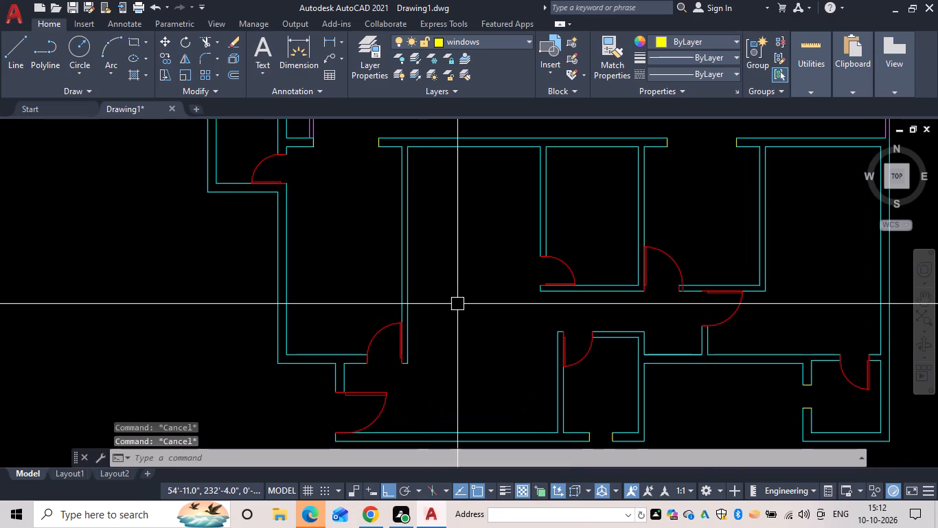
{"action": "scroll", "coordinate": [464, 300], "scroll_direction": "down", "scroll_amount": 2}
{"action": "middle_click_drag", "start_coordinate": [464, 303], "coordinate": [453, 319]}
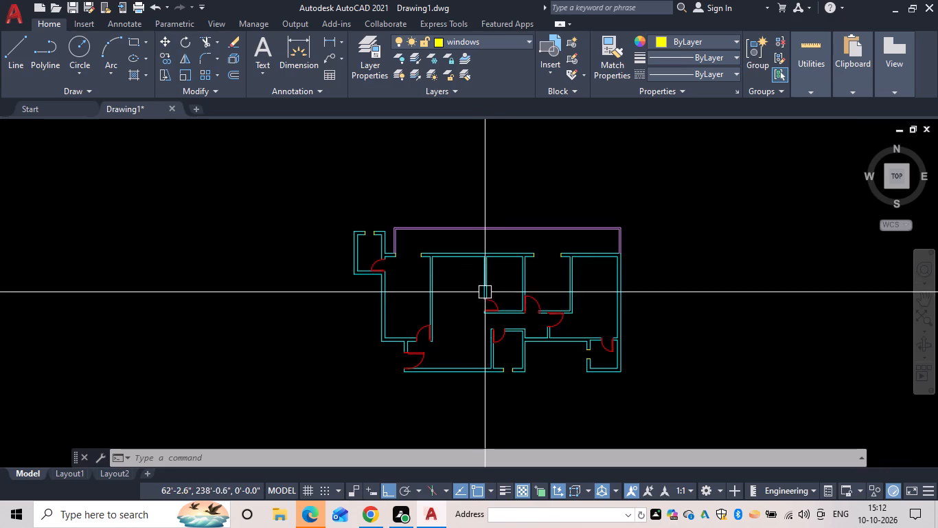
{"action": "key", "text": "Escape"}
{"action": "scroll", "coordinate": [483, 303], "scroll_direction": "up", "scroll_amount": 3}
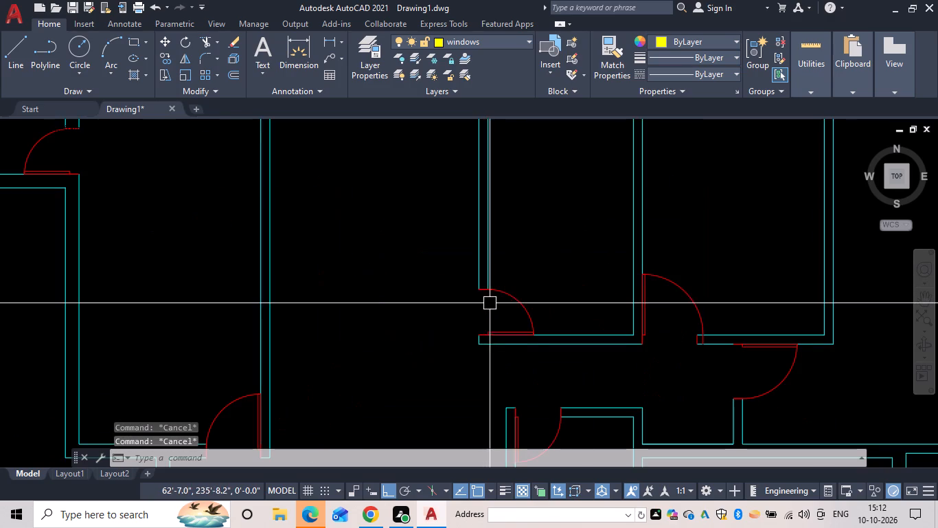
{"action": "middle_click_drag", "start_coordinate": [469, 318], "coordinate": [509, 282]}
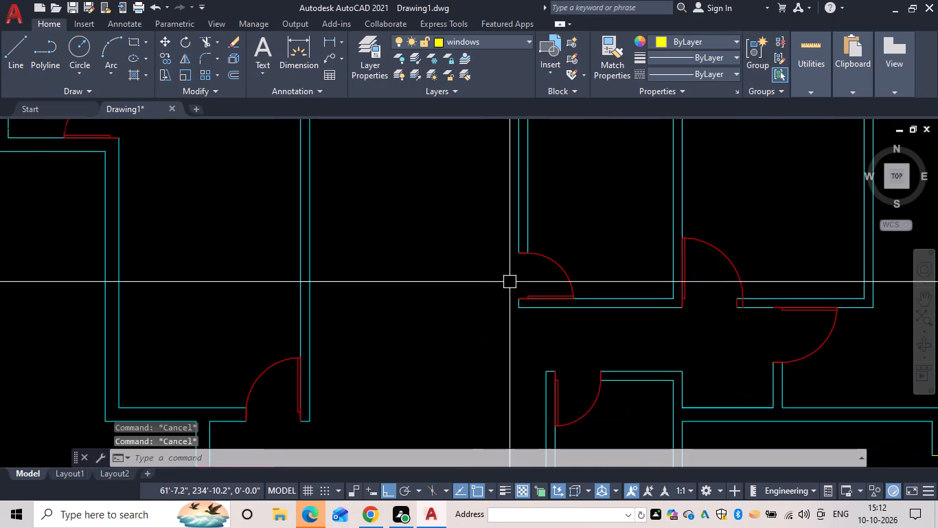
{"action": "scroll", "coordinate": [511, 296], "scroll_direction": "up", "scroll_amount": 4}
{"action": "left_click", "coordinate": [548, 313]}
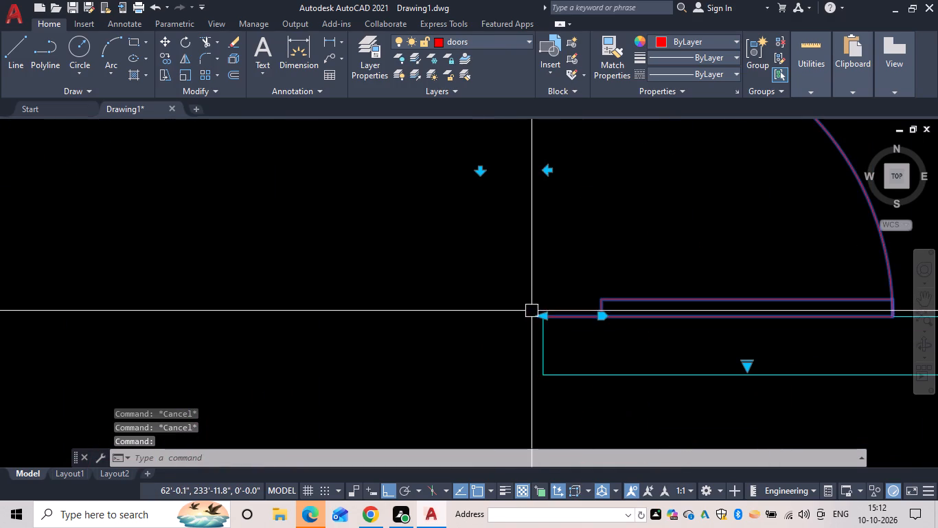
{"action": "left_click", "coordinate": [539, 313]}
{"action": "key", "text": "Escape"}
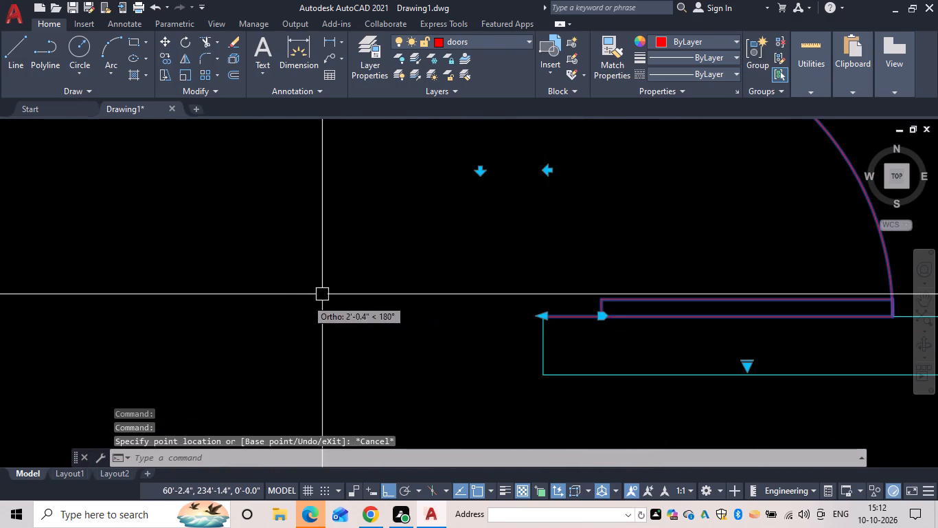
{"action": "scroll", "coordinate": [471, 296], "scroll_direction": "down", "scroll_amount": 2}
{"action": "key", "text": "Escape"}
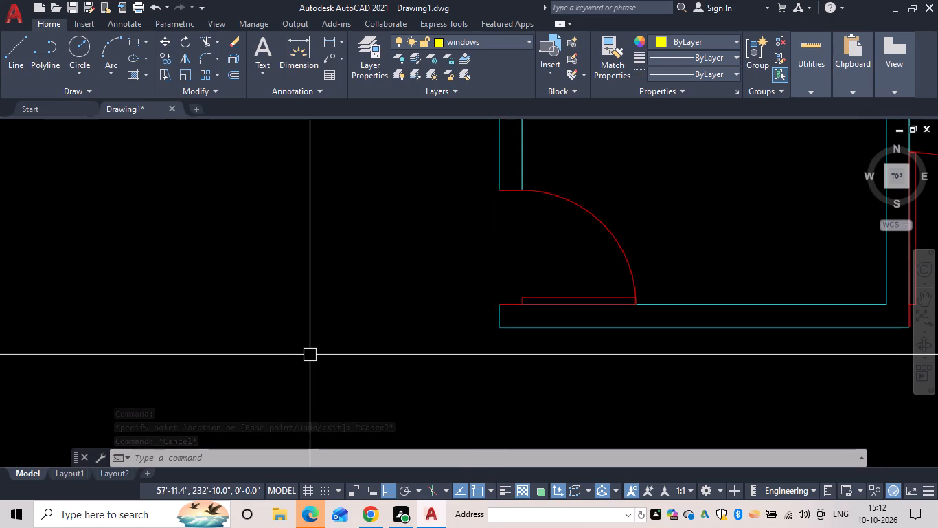
Draw the outer and inner window lines across the opening in the top wall of the small upper-left room.
{"action": "scroll", "coordinate": [411, 300], "scroll_direction": "down", "scroll_amount": 2}
{"action": "middle_click_drag", "start_coordinate": [421, 302], "coordinate": [507, 315]}
{"action": "scroll", "coordinate": [506, 289], "scroll_direction": "down", "scroll_amount": 2}
{"action": "middle_click_drag", "start_coordinate": [506, 289], "coordinate": [491, 318]}
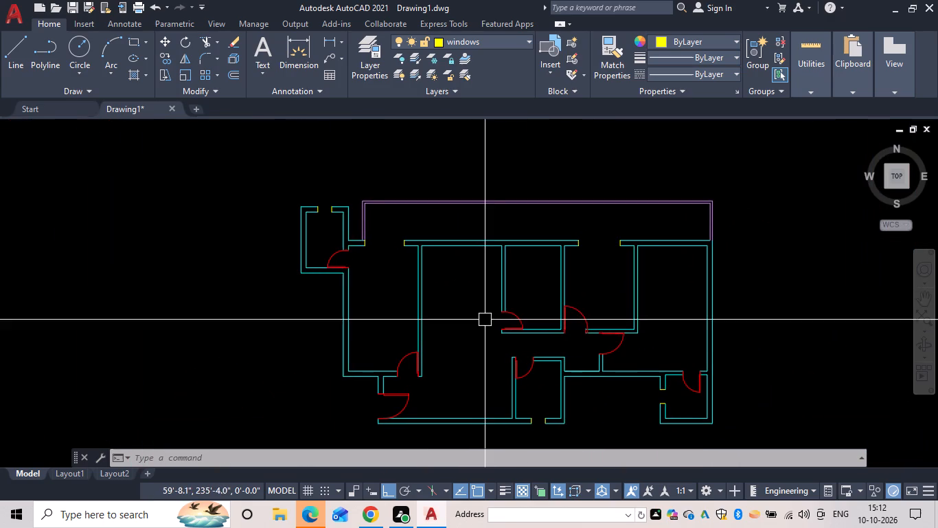
{"action": "key", "text": "Escape"}
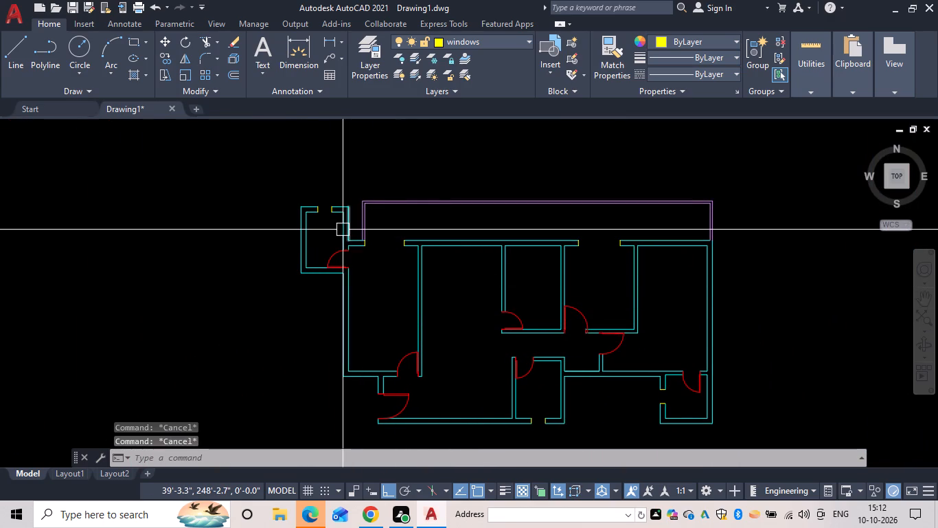
{"action": "type", "text": "l"}
{"action": "key", "text": "space"}
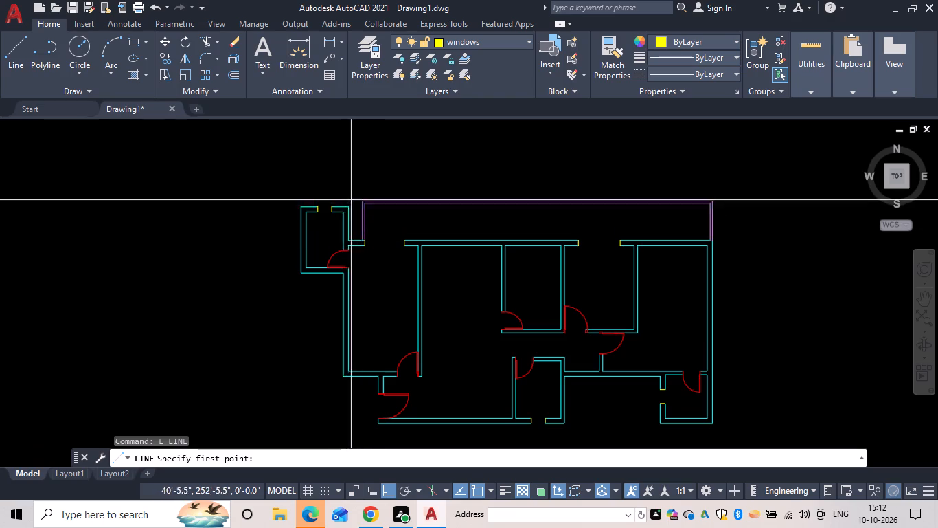
{"action": "scroll", "coordinate": [301, 197], "scroll_direction": "up", "scroll_amount": 4}
{"action": "left_click", "coordinate": [399, 257]}
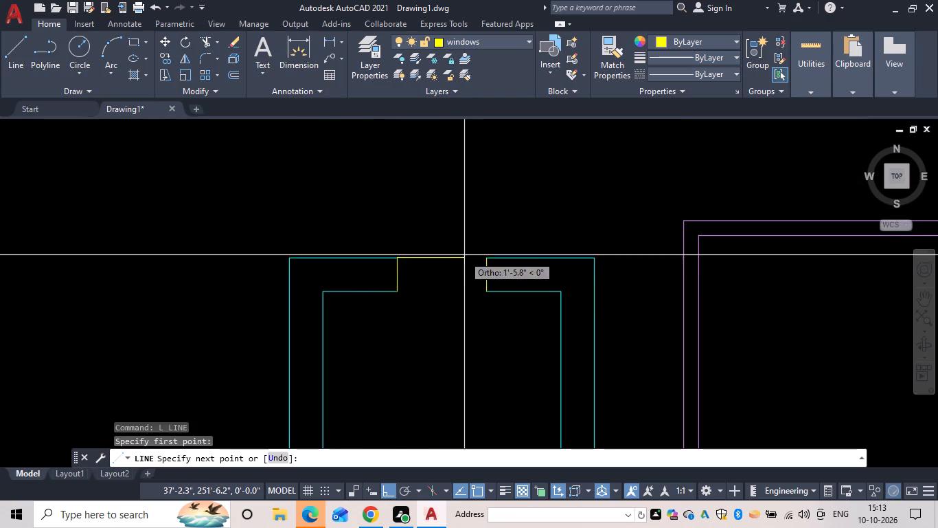
{"action": "left_click", "coordinate": [483, 261]}
{"action": "key", "text": "space"}
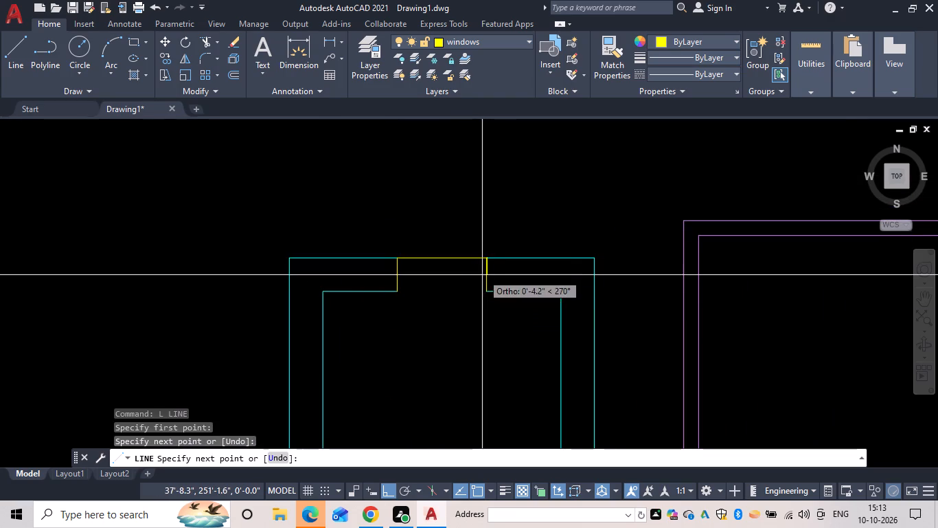
{"action": "key", "text": "space"}
{"action": "left_click_drag", "start_coordinate": [486, 291], "coordinate": [479, 292]}
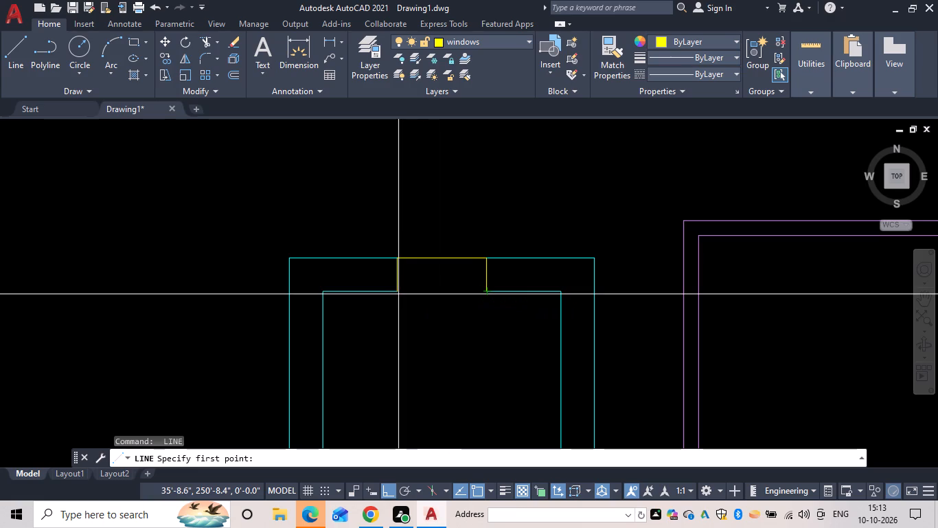
{"action": "left_click", "coordinate": [396, 289]}
{"action": "key", "text": "space"}
{"action": "key", "text": "space"}
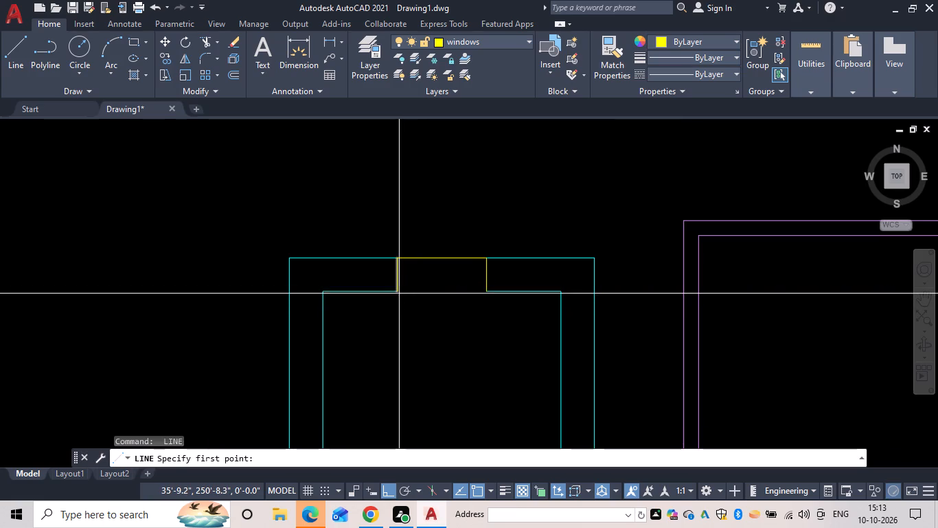
{"action": "left_click", "coordinate": [398, 292]}
{"action": "left_click", "coordinate": [492, 289]}
{"action": "key", "text": "space"}
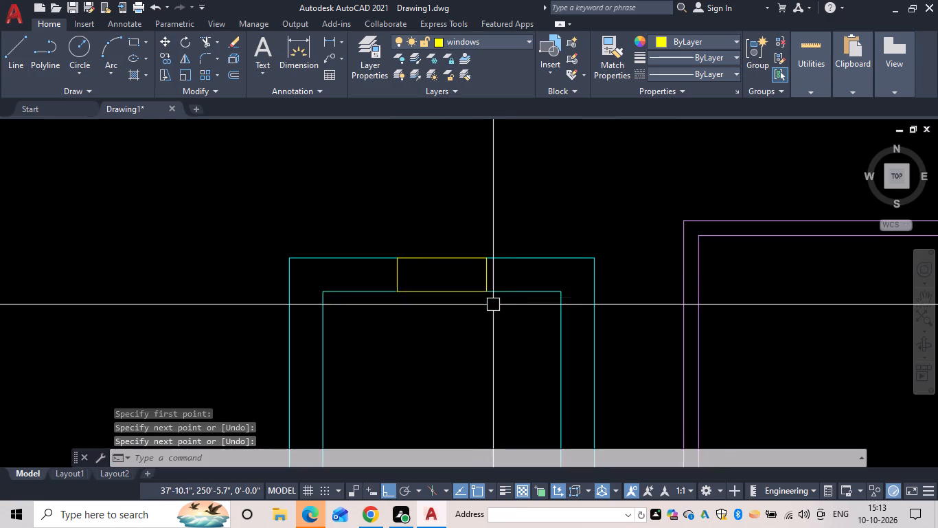
Draw the window's centre line between the midpoints of the two jambs in the small upper-left room's opening.
{"action": "scroll", "coordinate": [493, 307], "scroll_direction": "down", "scroll_amount": 2}
{"action": "middle_click_drag", "start_coordinate": [492, 308], "coordinate": [428, 303]}
{"action": "scroll", "coordinate": [404, 290], "scroll_direction": "up", "scroll_amount": 5}
{"action": "key", "text": "space"}
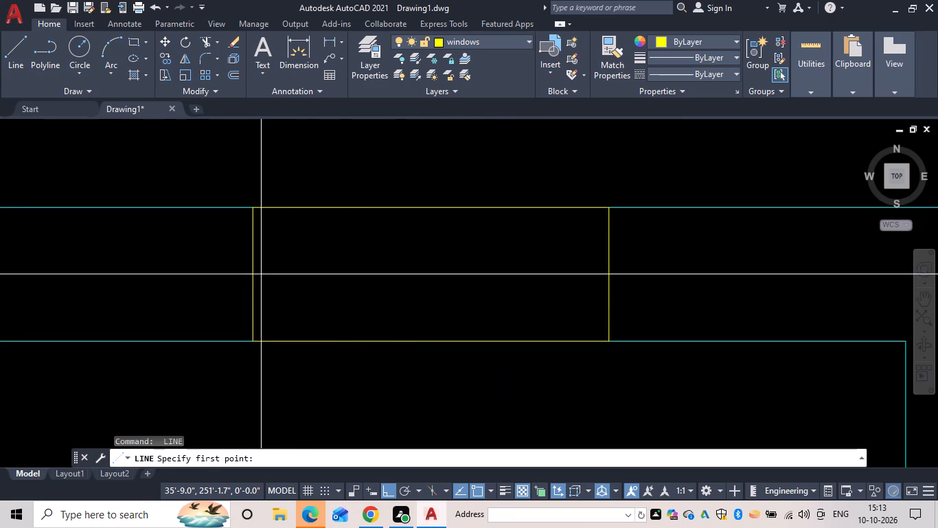
{"action": "left_click", "coordinate": [253, 277]}
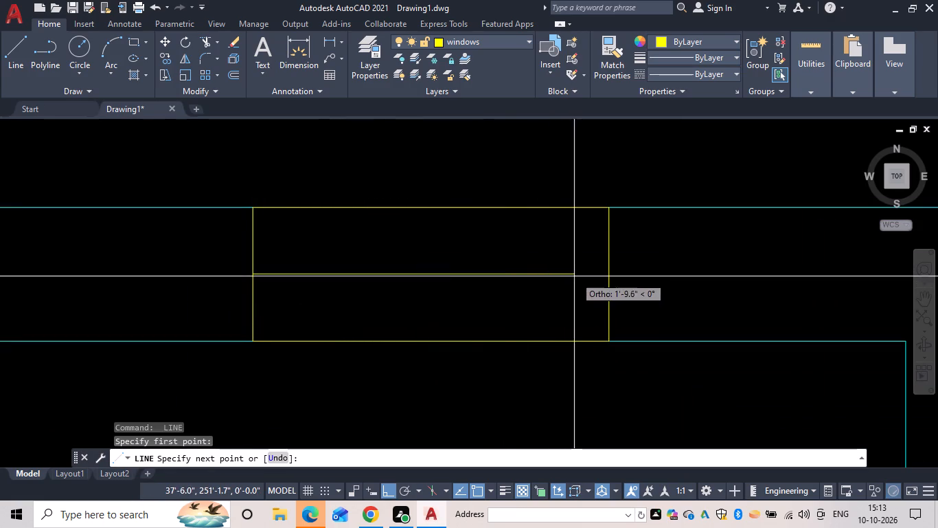
{"action": "left_click", "coordinate": [613, 273]}
{"action": "key", "text": "space"}
Draw the outer and inner window lines across the upper wall opening beside the left end of the purple outline.
{"action": "scroll", "coordinate": [610, 289], "scroll_direction": "down", "scroll_amount": 2}
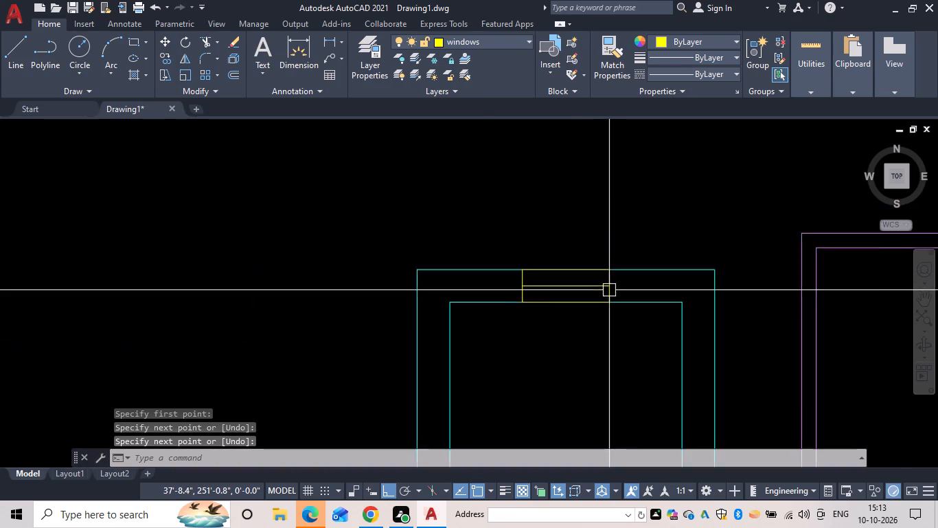
{"action": "scroll", "coordinate": [609, 290], "scroll_direction": "down", "scroll_amount": 2}
{"action": "middle_click_drag", "start_coordinate": [609, 290], "coordinate": [463, 283]}
{"action": "middle_click_drag", "start_coordinate": [583, 307], "coordinate": [527, 228]}
{"action": "scroll", "coordinate": [556, 318], "scroll_direction": "up", "scroll_amount": 2}
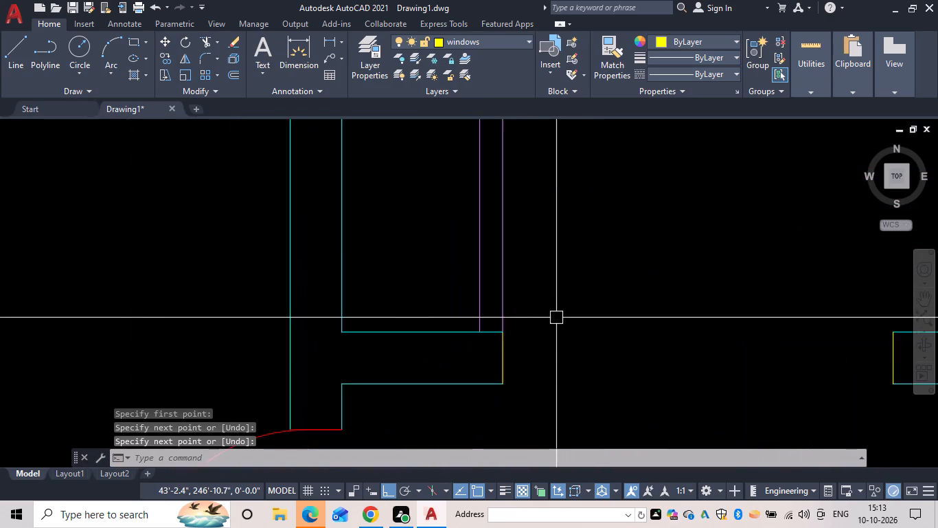
{"action": "middle_click_drag", "start_coordinate": [555, 318], "coordinate": [553, 278]}
{"action": "scroll", "coordinate": [553, 278], "scroll_direction": "down", "scroll_amount": 1}
{"action": "key", "text": "space"}
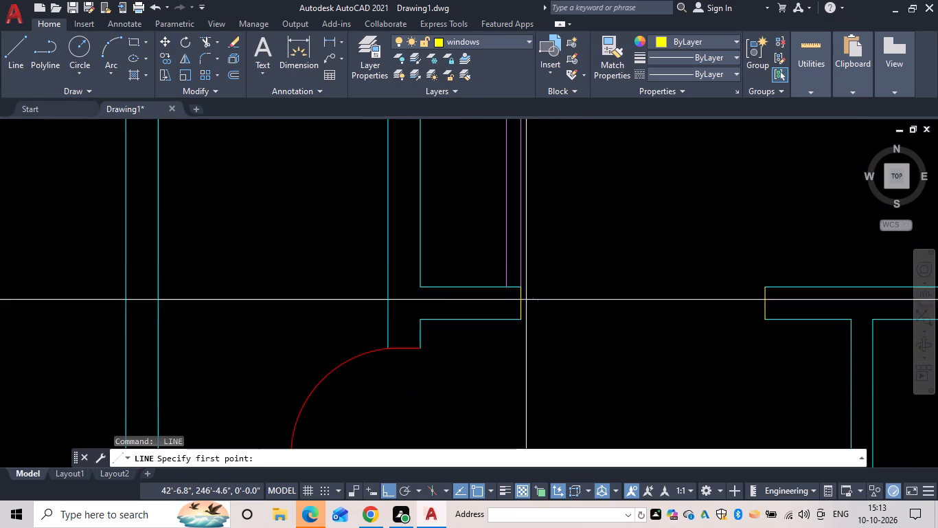
{"action": "left_click_drag", "start_coordinate": [522, 286], "coordinate": [537, 289]}
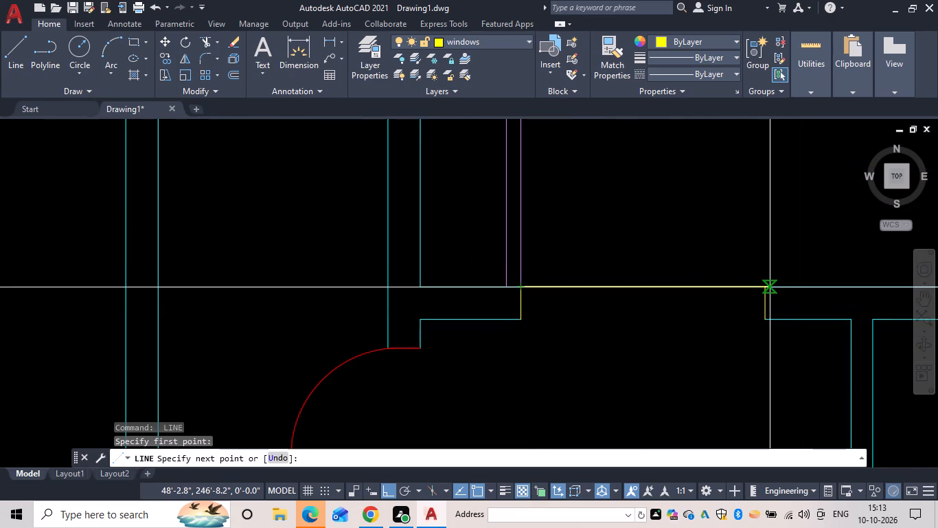
{"action": "left_click", "coordinate": [763, 287]}
{"action": "key", "text": "space"}
{"action": "key", "text": "space"}
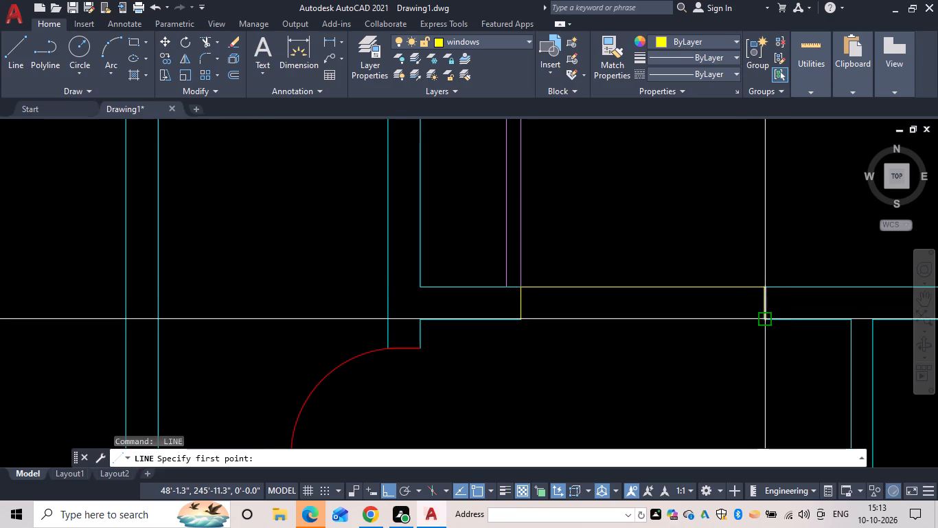
{"action": "left_click_drag", "start_coordinate": [765, 320], "coordinate": [749, 324]}
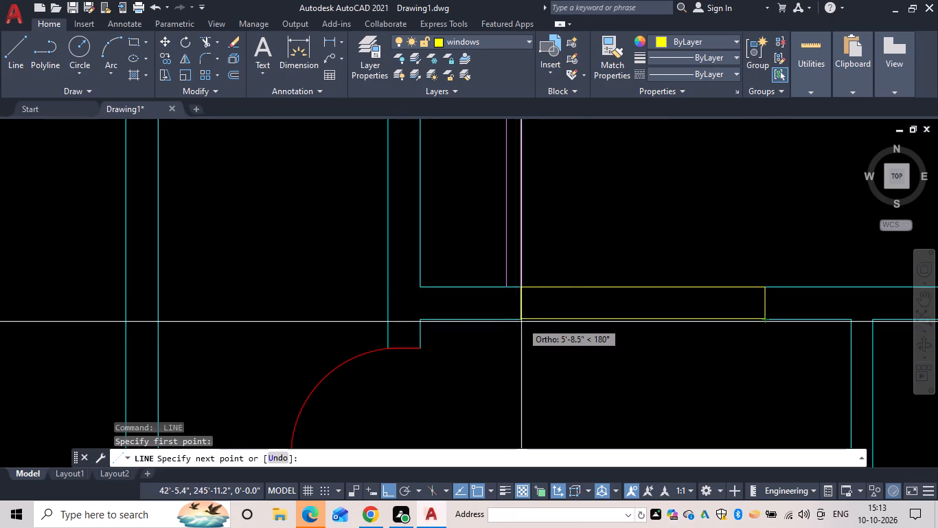
{"action": "left_click", "coordinate": [521, 318]}
{"action": "key", "text": "space"}
Draw this window's centre line from the midpoint of the left jamb to the midpoint of the right jamb.
{"action": "key", "text": "space"}
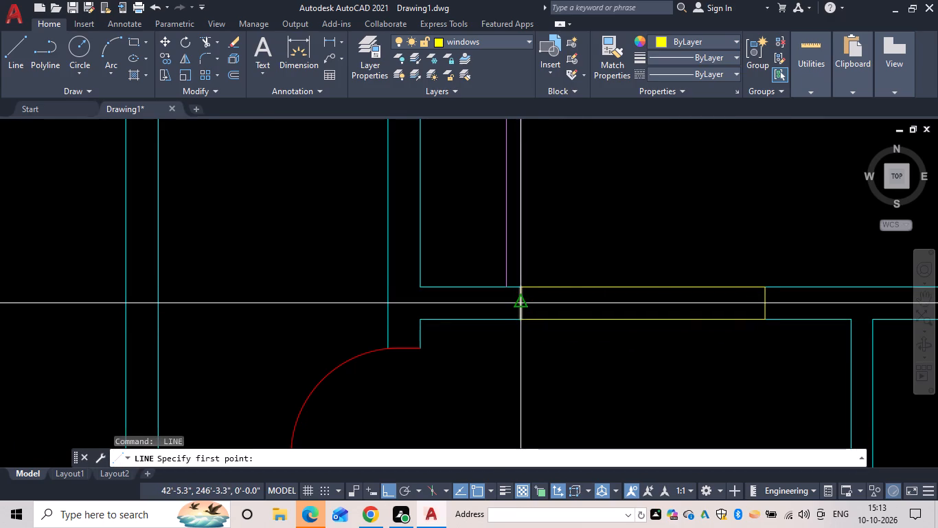
{"action": "left_click", "coordinate": [521, 301]}
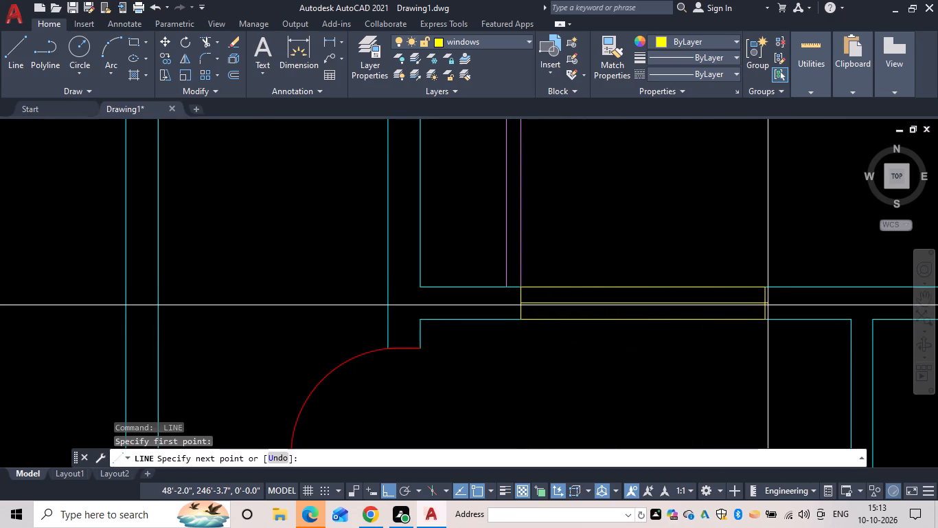
{"action": "left_click", "coordinate": [764, 304]}
{"action": "key", "text": "space"}
Draw the outer and inner window lines across the remaining upper wall opening, towards the right side of the plan.
{"action": "scroll", "coordinate": [763, 329], "scroll_direction": "down", "scroll_amount": 2}
{"action": "middle_click_drag", "start_coordinate": [761, 329], "coordinate": [756, 329]}
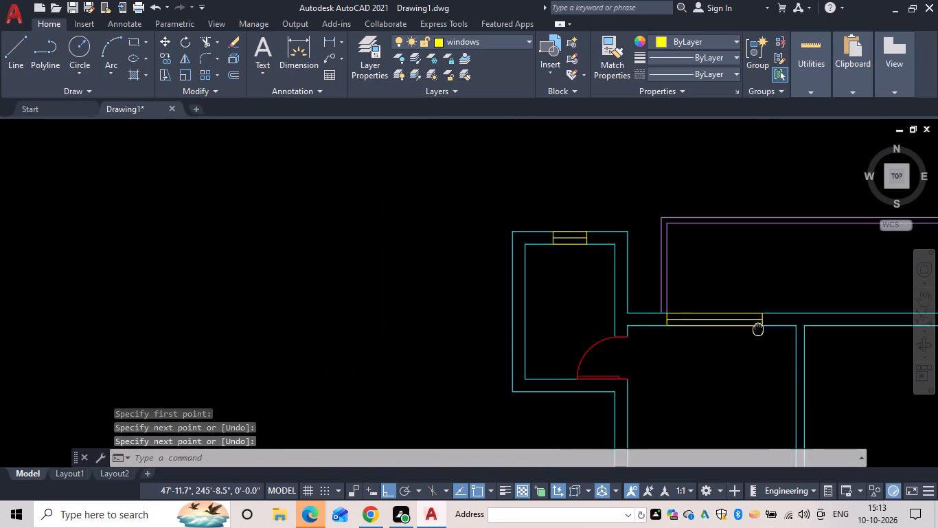
{"action": "middle_click_drag", "start_coordinate": [756, 329], "coordinate": [583, 277]}
{"action": "scroll", "coordinate": [665, 306], "scroll_direction": "up", "scroll_amount": 1}
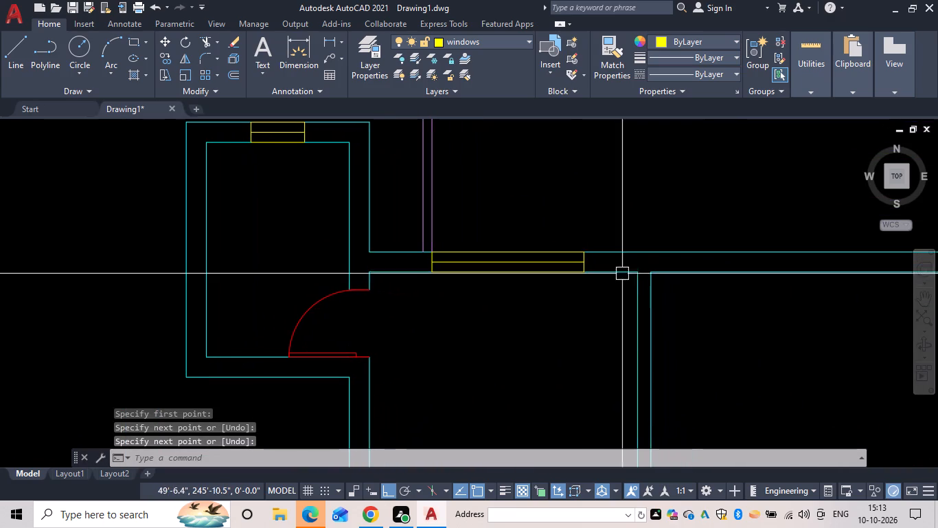
{"action": "scroll", "coordinate": [744, 301], "scroll_direction": "down", "scroll_amount": 1}
{"action": "middle_click_drag", "start_coordinate": [745, 298], "coordinate": [446, 257]}
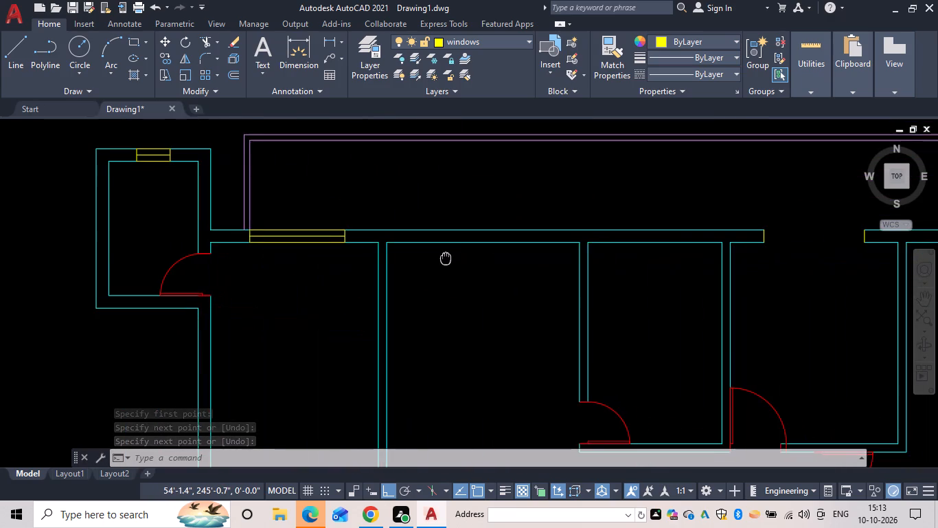
{"action": "middle_click_drag", "start_coordinate": [446, 257], "coordinate": [445, 240]}
{"action": "middle_click_drag", "start_coordinate": [742, 230], "coordinate": [567, 229]}
{"action": "key", "text": "space"}
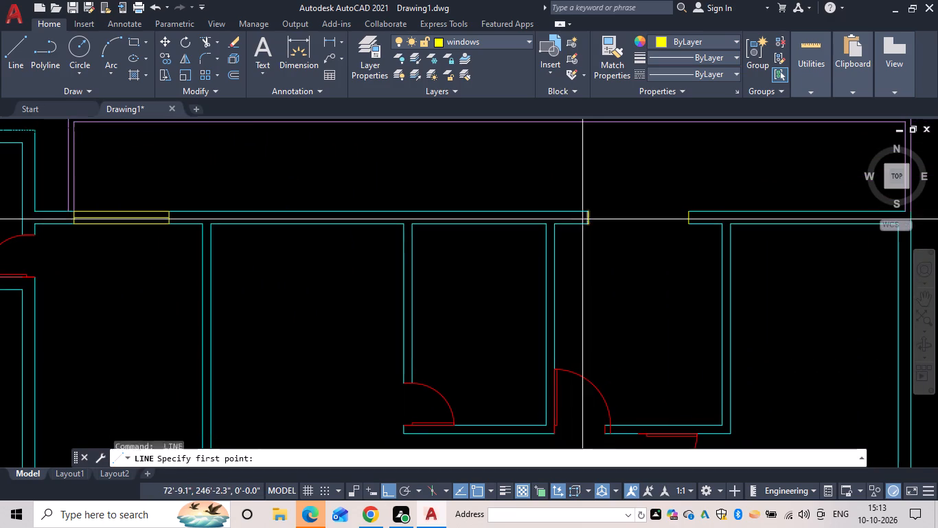
{"action": "scroll", "coordinate": [597, 210], "scroll_direction": "up", "scroll_amount": 4}
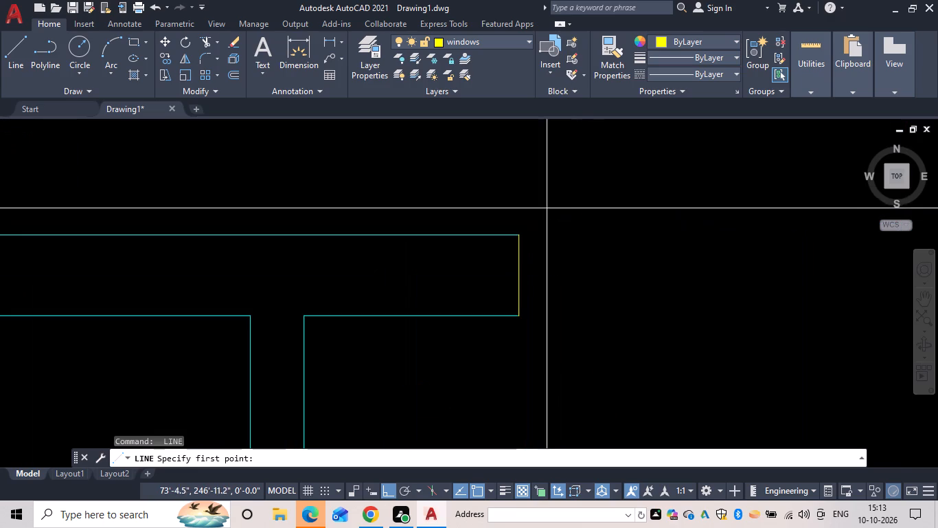
{"action": "left_click", "coordinate": [518, 235]}
{"action": "scroll", "coordinate": [639, 242], "scroll_direction": "down", "scroll_amount": 2}
{"action": "middle_click_drag", "start_coordinate": [622, 242], "coordinate": [358, 206]}
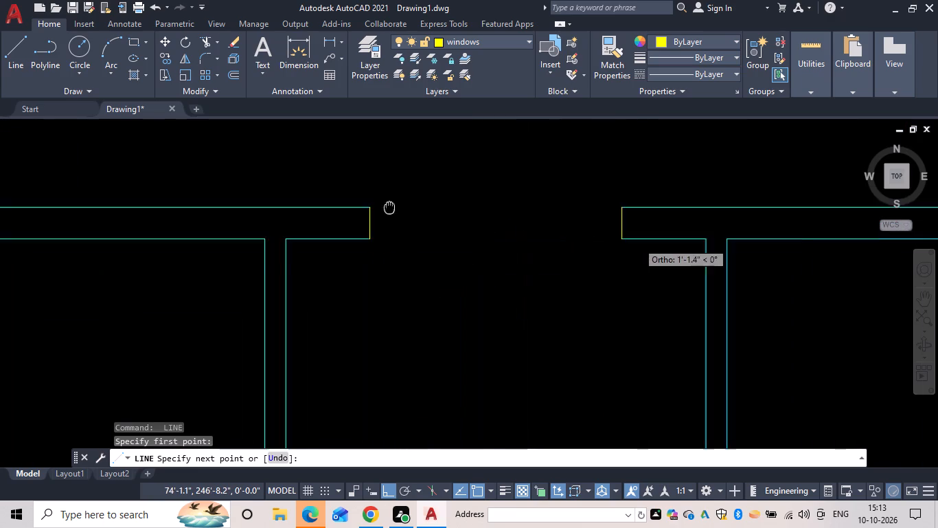
{"action": "middle_click_drag", "start_coordinate": [358, 206], "coordinate": [292, 206]}
{"action": "left_click", "coordinate": [510, 203]}
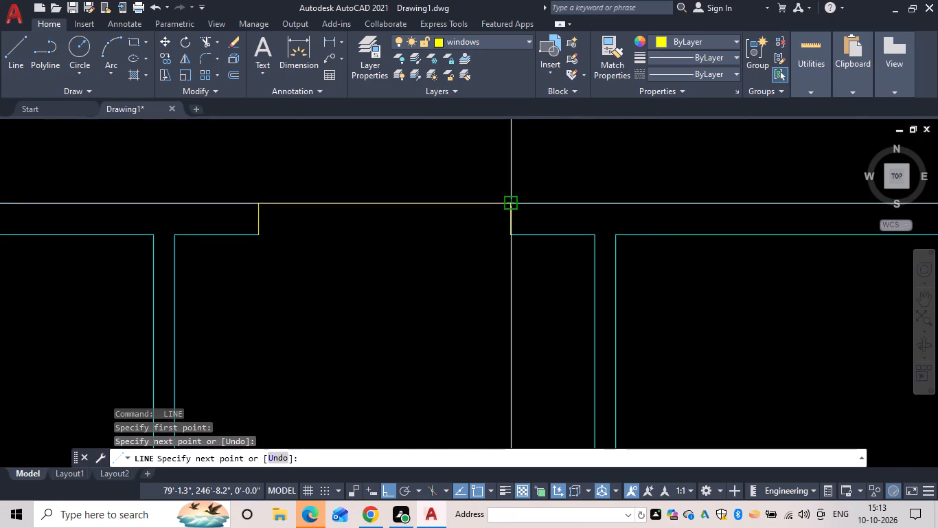
{"action": "key", "text": "space"}
{"action": "key", "text": "space"}
{"action": "left_click_drag", "start_coordinate": [257, 232], "coordinate": [277, 235]}
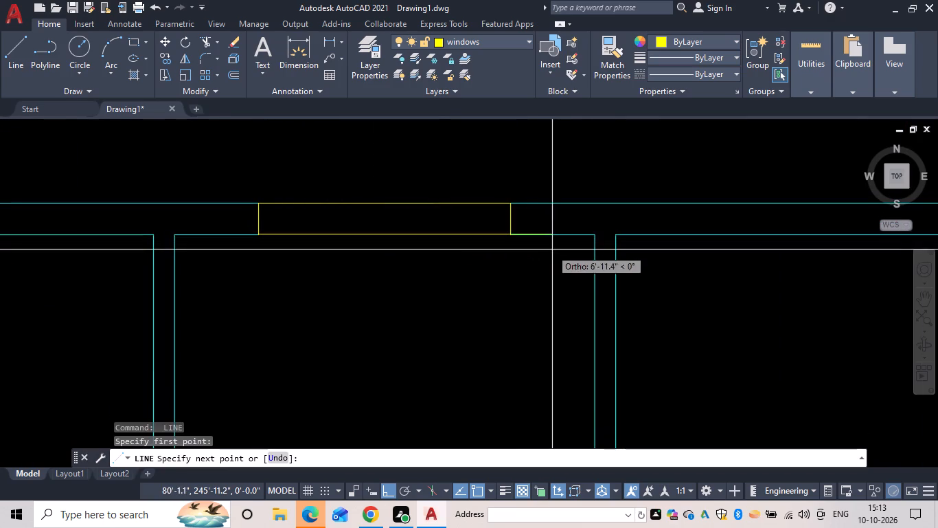
{"action": "left_click", "coordinate": [512, 234]}
{"action": "key", "text": "space"}
Draw the centre line of the upper wall's window towards the plan's right side, between the midpoints of its two jambs.
{"action": "key", "text": "space"}
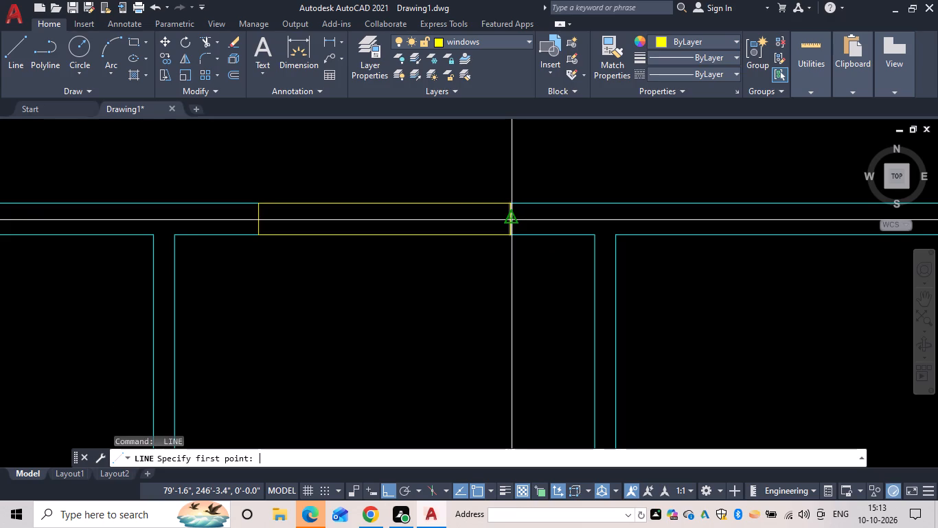
{"action": "left_click_drag", "start_coordinate": [512, 220], "coordinate": [504, 220]}
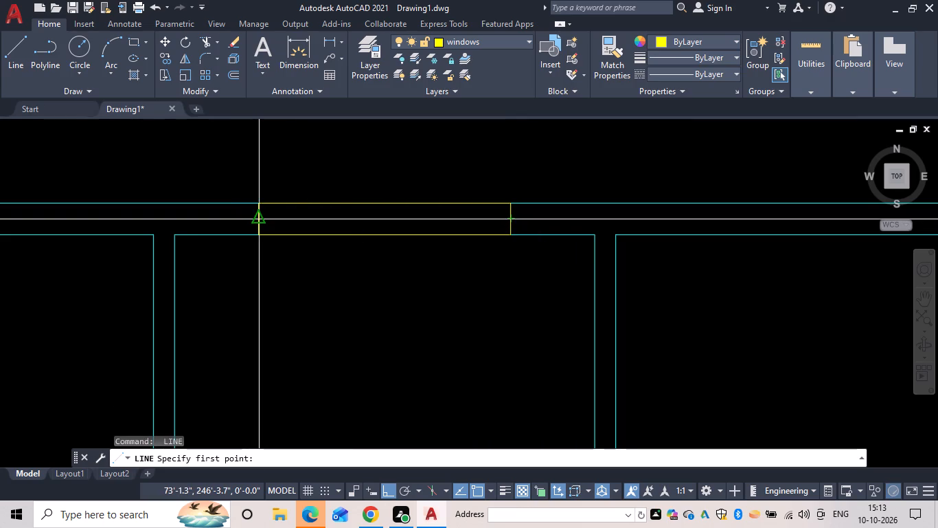
{"action": "left_click_drag", "start_coordinate": [260, 217], "coordinate": [288, 225]}
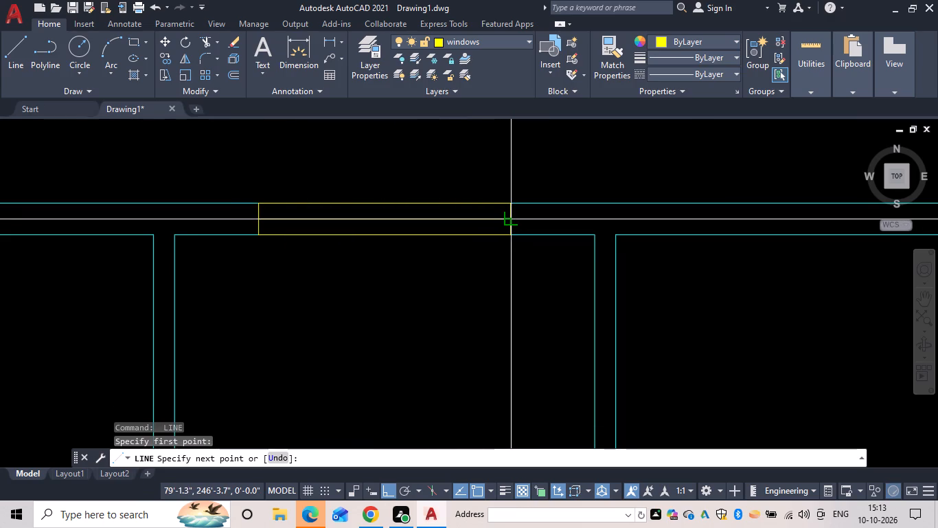
{"action": "left_click", "coordinate": [510, 219]}
{"action": "key", "text": "space"}
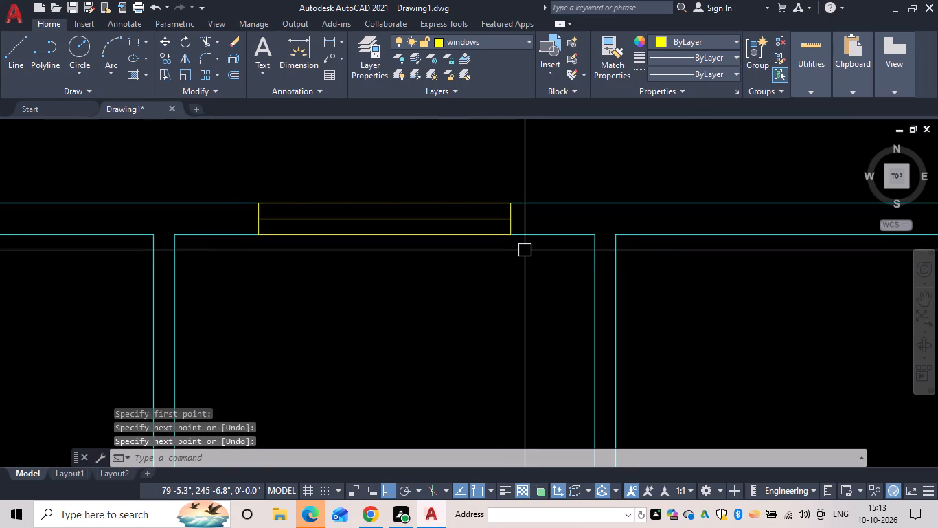
Draw the two outer window lines across the opening in the left wall of the small lower-right room.
{"action": "scroll", "coordinate": [517, 259], "scroll_direction": "down", "scroll_amount": 2}
{"action": "middle_click", "coordinate": [516, 263]}
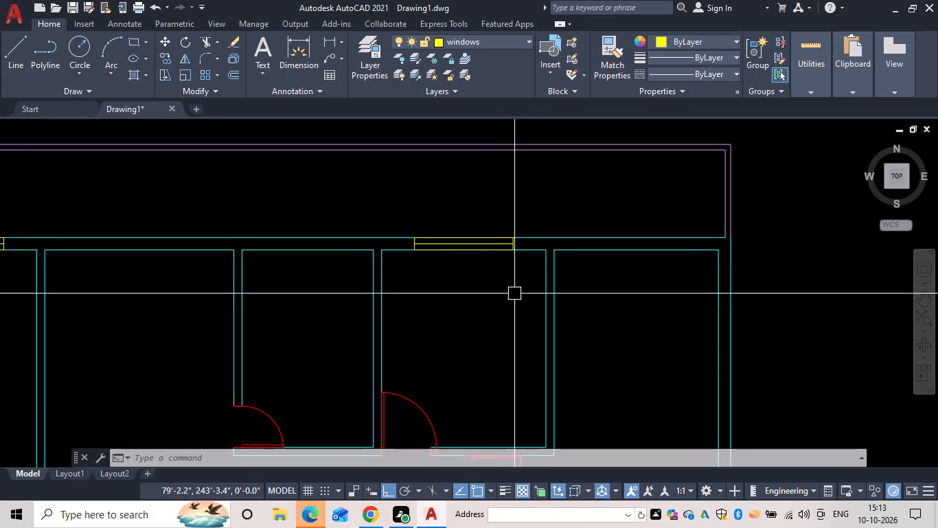
{"action": "scroll", "coordinate": [490, 323], "scroll_direction": "down", "scroll_amount": 1}
{"action": "middle_click_drag", "start_coordinate": [487, 323], "coordinate": [515, 239]}
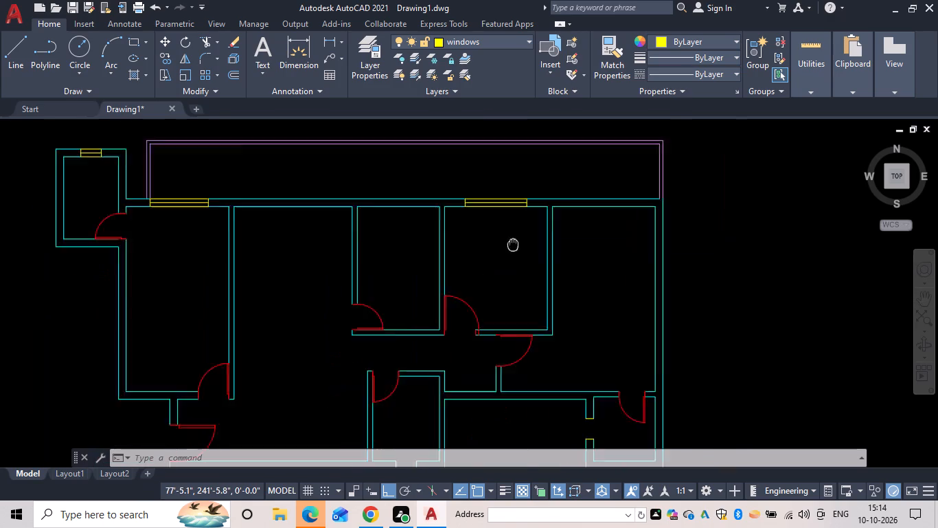
{"action": "middle_click_drag", "start_coordinate": [515, 239], "coordinate": [521, 228]}
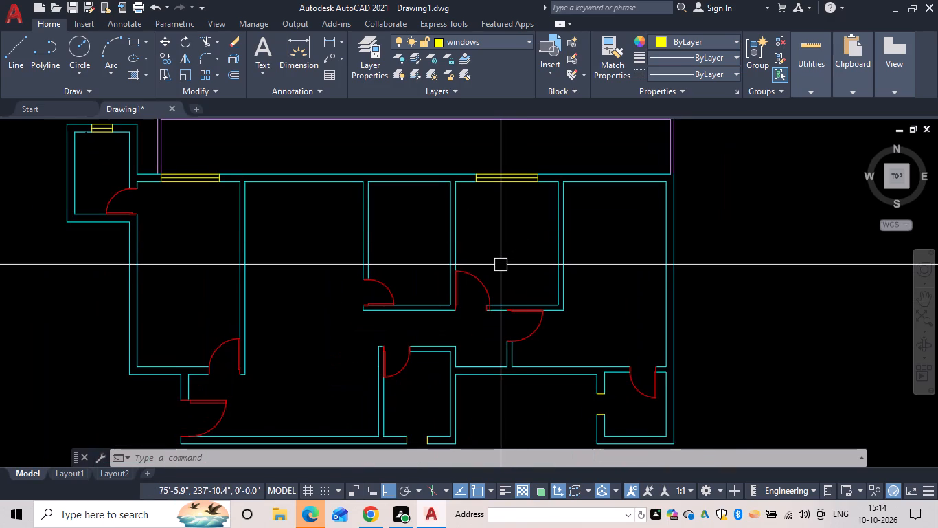
{"action": "scroll", "coordinate": [639, 288], "scroll_direction": "down", "scroll_amount": 1}
{"action": "middle_click_drag", "start_coordinate": [639, 288], "coordinate": [621, 208]}
{"action": "scroll", "coordinate": [592, 265], "scroll_direction": "up", "scroll_amount": 4}
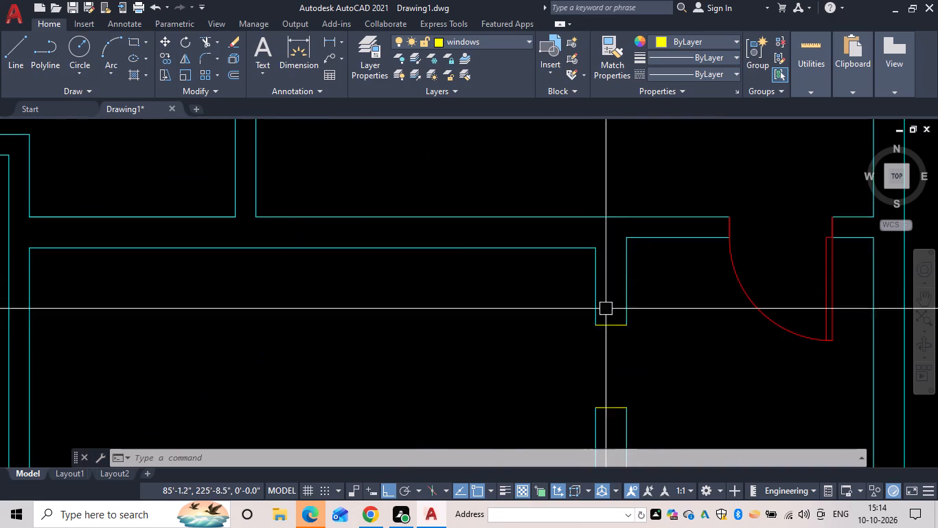
{"action": "middle_click_drag", "start_coordinate": [610, 320], "coordinate": [600, 258]}
{"action": "key", "text": "space"}
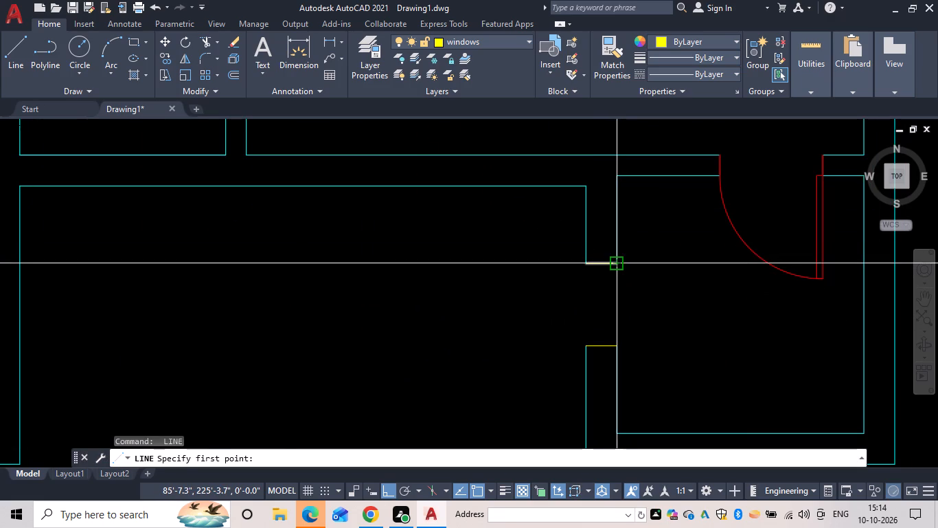
{"action": "left_click", "coordinate": [617, 264]}
{"action": "left_click", "coordinate": [617, 345]}
{"action": "key", "text": "space"}
{"action": "key", "text": "space"}
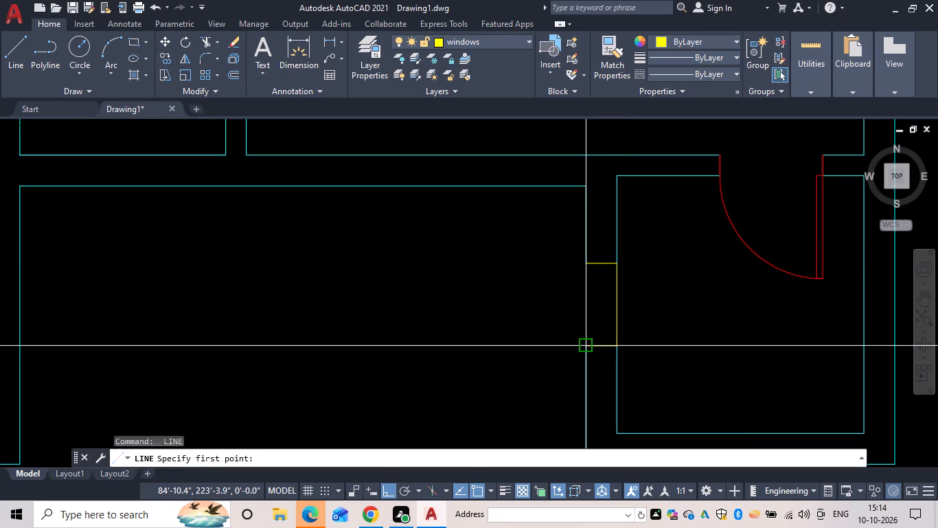
{"action": "left_click", "coordinate": [585, 345]}
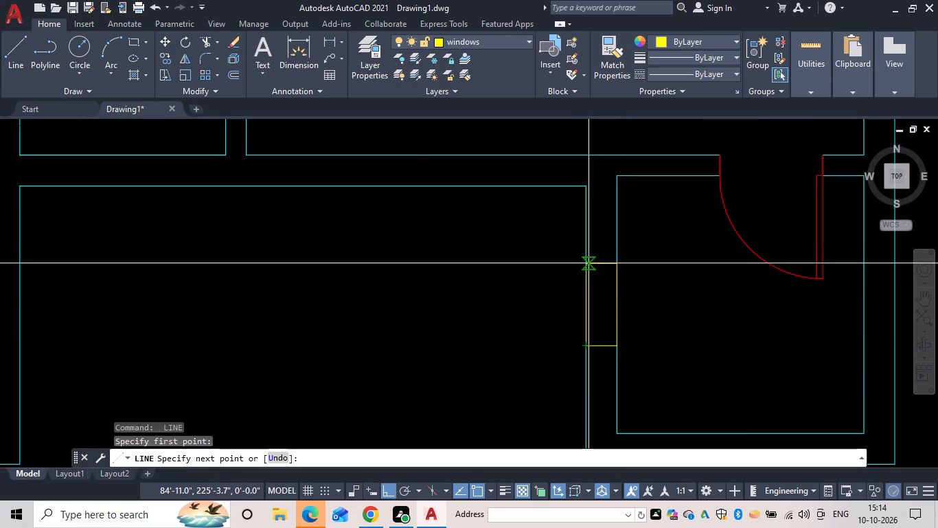
{"action": "left_click", "coordinate": [586, 263]}
{"action": "key", "text": "space"}
Draw this window's centre line from the midpoint of the lower jamb to the midpoint of the upper jamb.
{"action": "key", "text": "space"}
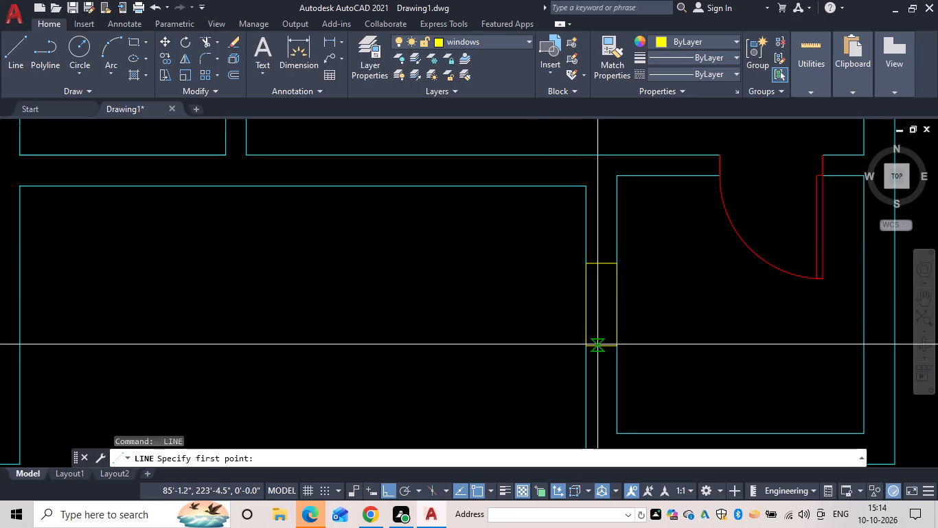
{"action": "left_click", "coordinate": [600, 345]}
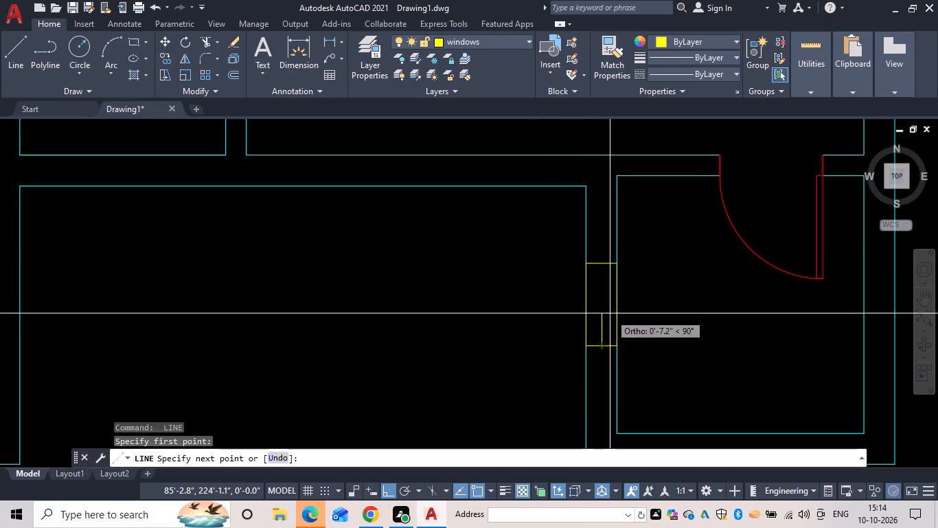
{"action": "left_click", "coordinate": [599, 263]}
{"action": "key", "text": "space"}
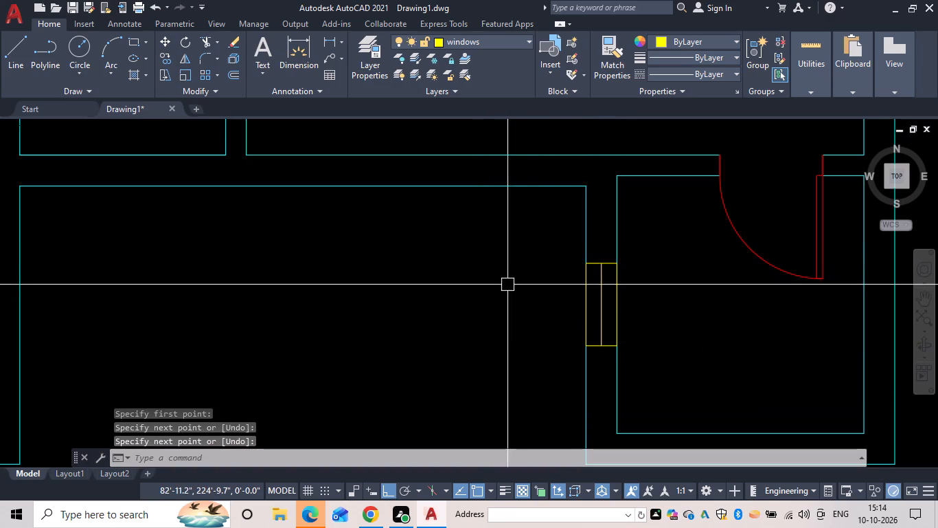
Draw the outer line and the midpoint-to-midpoint centre line across the opening in the small lower-middle room's bottom wall.
{"action": "scroll", "coordinate": [508, 299], "scroll_direction": "down", "scroll_amount": 2}
{"action": "middle_click_drag", "start_coordinate": [507, 299], "coordinate": [594, 222]}
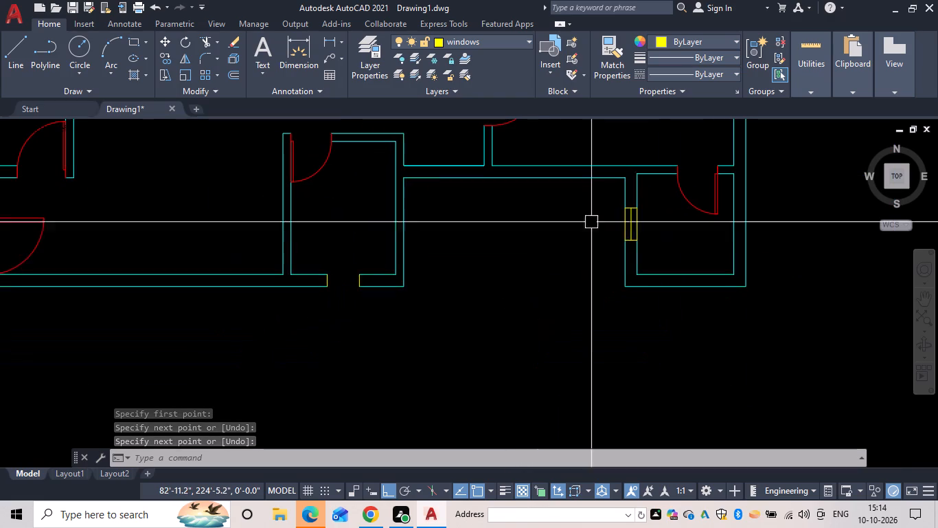
{"action": "middle_click_drag", "start_coordinate": [331, 293], "coordinate": [442, 288]}
{"action": "scroll", "coordinate": [336, 290], "scroll_direction": "up", "scroll_amount": 3}
{"action": "key", "text": "space"}
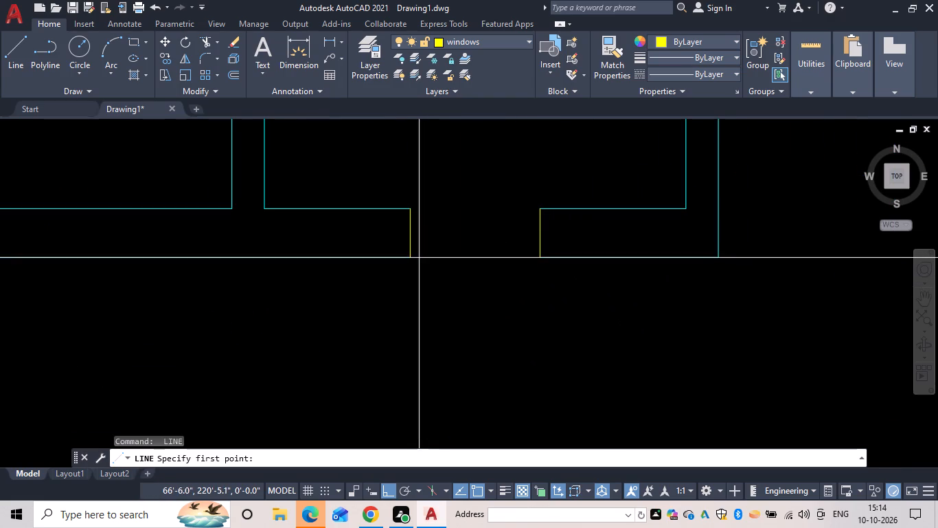
{"action": "left_click_drag", "start_coordinate": [410, 256], "coordinate": [433, 265]}
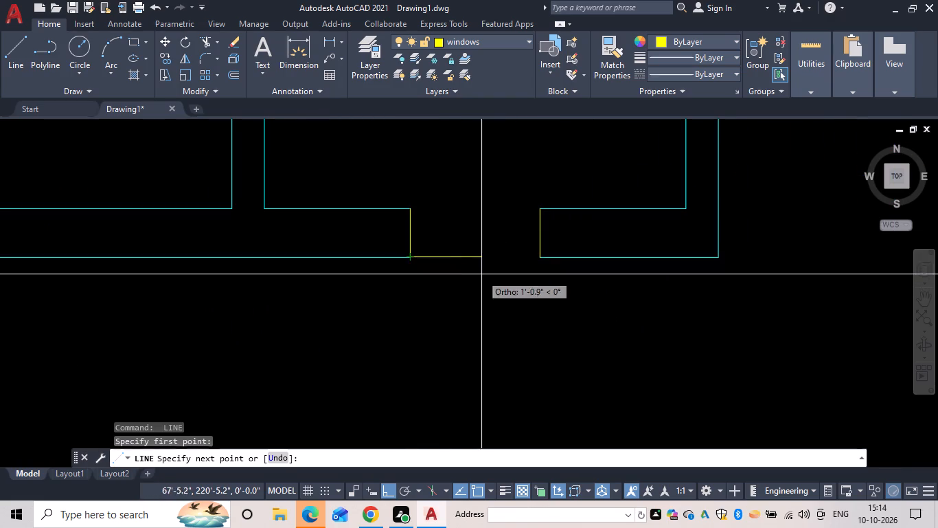
{"action": "left_click", "coordinate": [542, 254]}
{"action": "key", "text": "space"}
{"action": "key", "text": "space"}
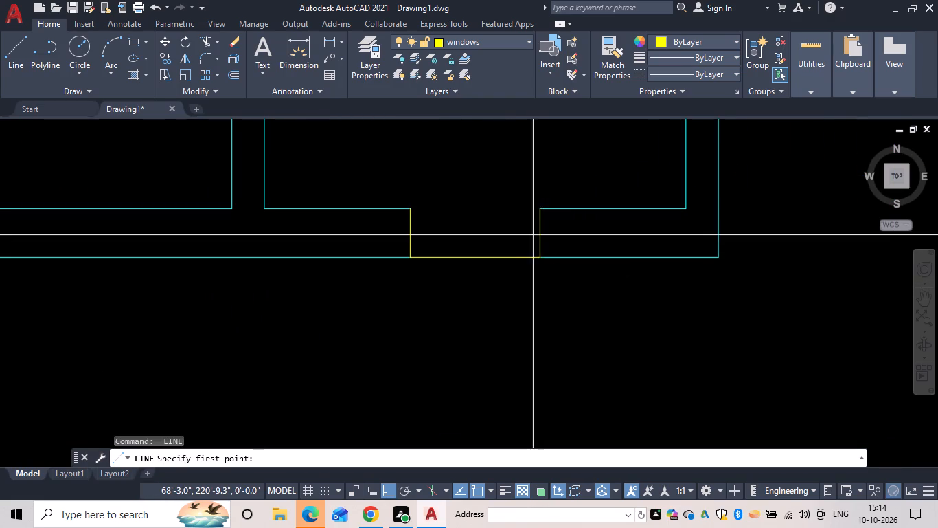
{"action": "left_click_drag", "start_coordinate": [539, 232], "coordinate": [525, 234]}
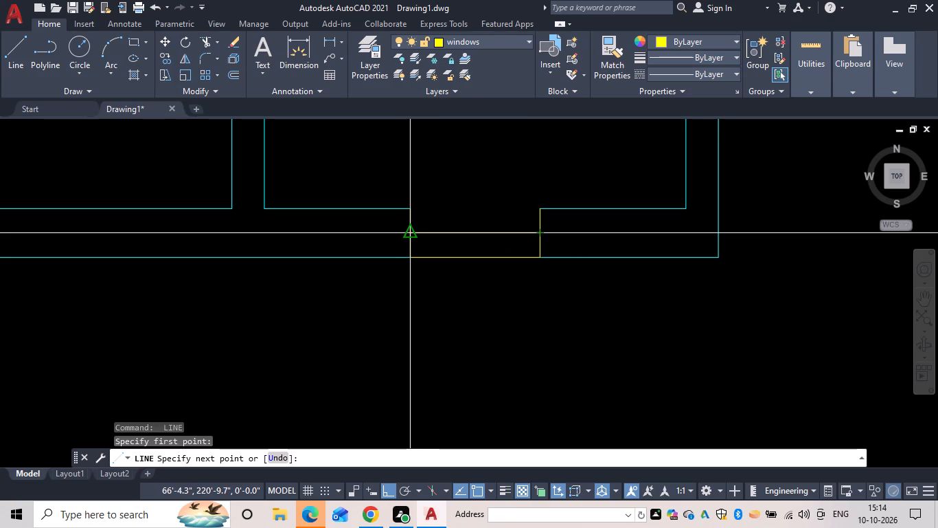
{"action": "left_click", "coordinate": [410, 232]}
{"action": "key", "text": "space"}
Draw the inner window line across the same bottom wall opening, flush with the room-side wall face.
{"action": "key", "text": "space"}
{"action": "left_click_drag", "start_coordinate": [410, 209], "coordinate": [420, 211]}
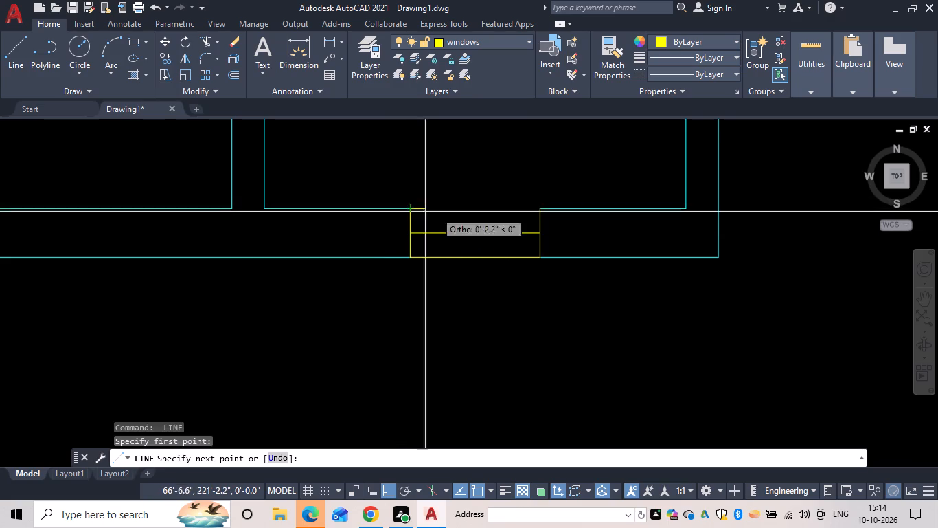
{"action": "left_click", "coordinate": [543, 209]}
{"action": "key", "text": "space"}
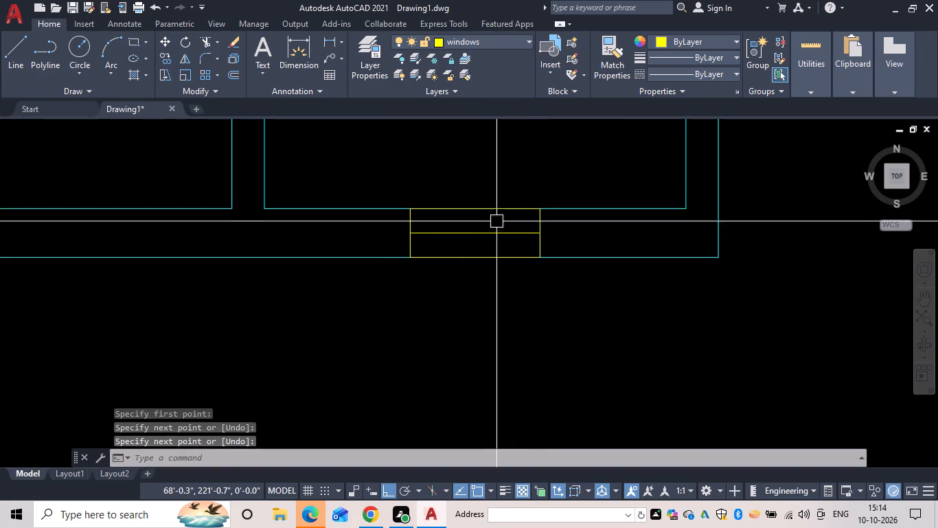
{"action": "key", "text": "space"}
{"action": "key", "text": "space"}
{"action": "key", "text": "space"}
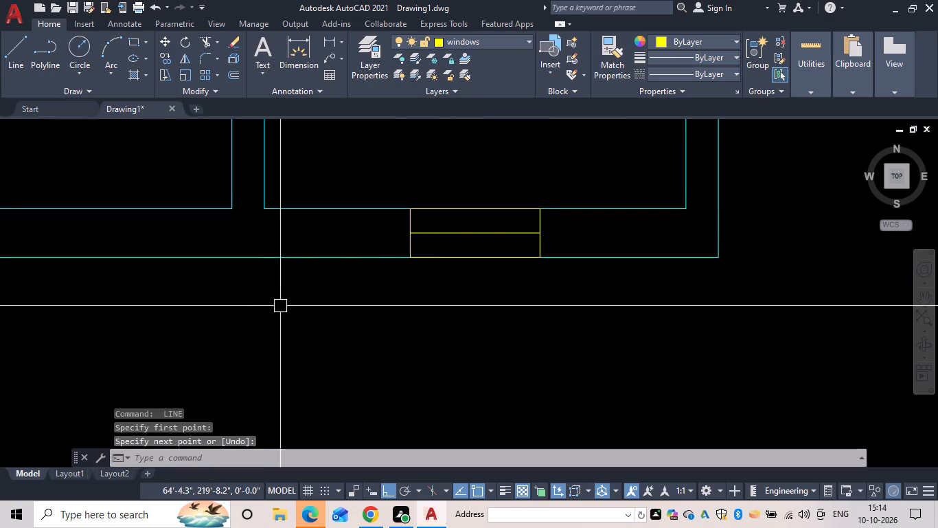
Check the whole floor plan for wall openings that still lack windows.
{"action": "scroll", "coordinate": [284, 310], "scroll_direction": "down", "scroll_amount": 2}
{"action": "middle_click_drag", "start_coordinate": [314, 316], "coordinate": [541, 298]}
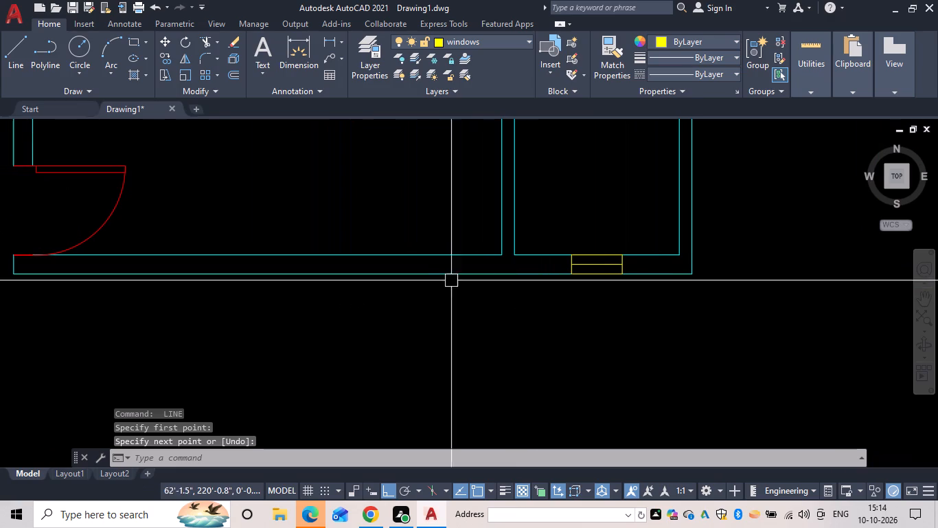
{"action": "scroll", "coordinate": [395, 283], "scroll_direction": "down", "scroll_amount": 1}
{"action": "middle_click_drag", "start_coordinate": [395, 283], "coordinate": [470, 340]}
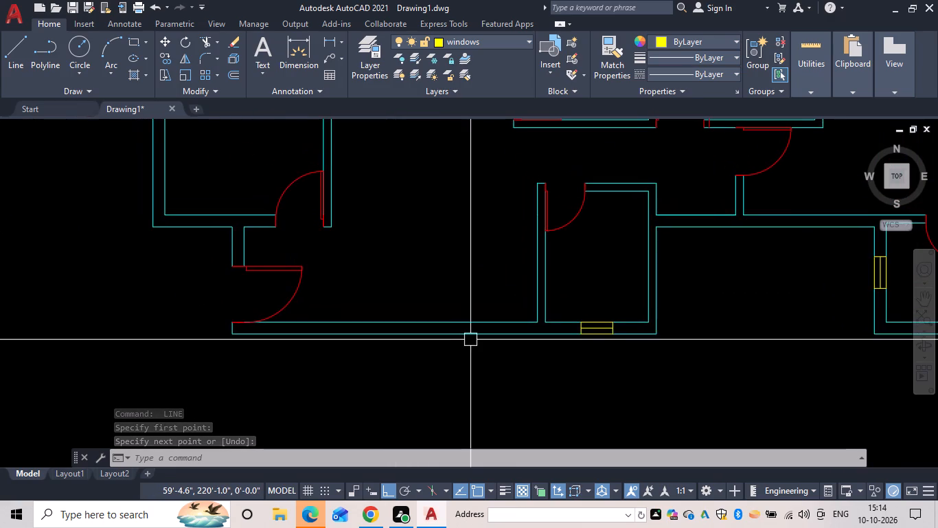
{"action": "scroll", "coordinate": [450, 252], "scroll_direction": "down", "scroll_amount": 1}
{"action": "middle_click_drag", "start_coordinate": [449, 259], "coordinate": [491, 351]}
{"action": "scroll", "coordinate": [493, 352], "scroll_direction": "down", "scroll_amount": 1}
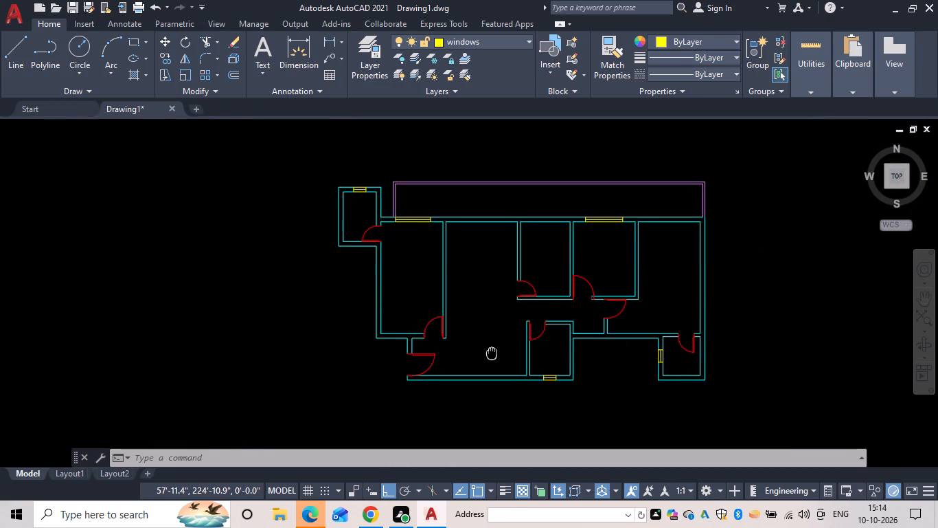
{"action": "middle_click_drag", "start_coordinate": [491, 351], "coordinate": [488, 346]}
{"action": "scroll", "coordinate": [488, 346], "scroll_direction": "up", "scroll_amount": 1}
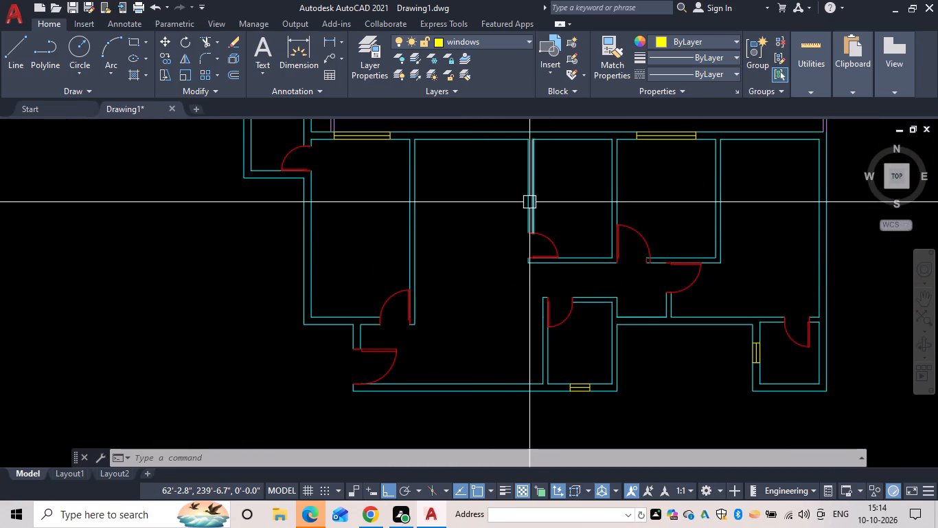
On the sofa layer, draw a small rectangle just inside the lower-right corner of the large central room.
{"action": "left_click", "coordinate": [519, 36]}
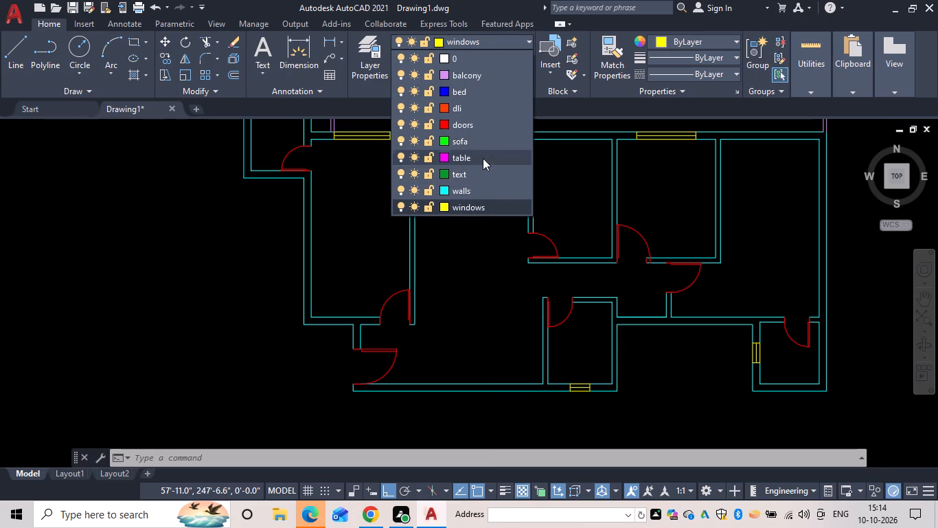
{"action": "left_click", "coordinate": [479, 140]}
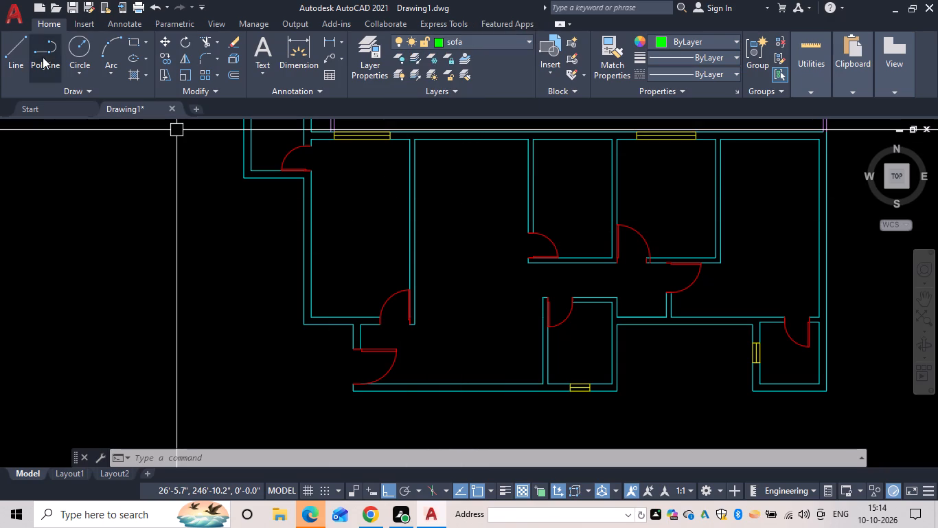
{"action": "double_click", "coordinate": [11, 47]}
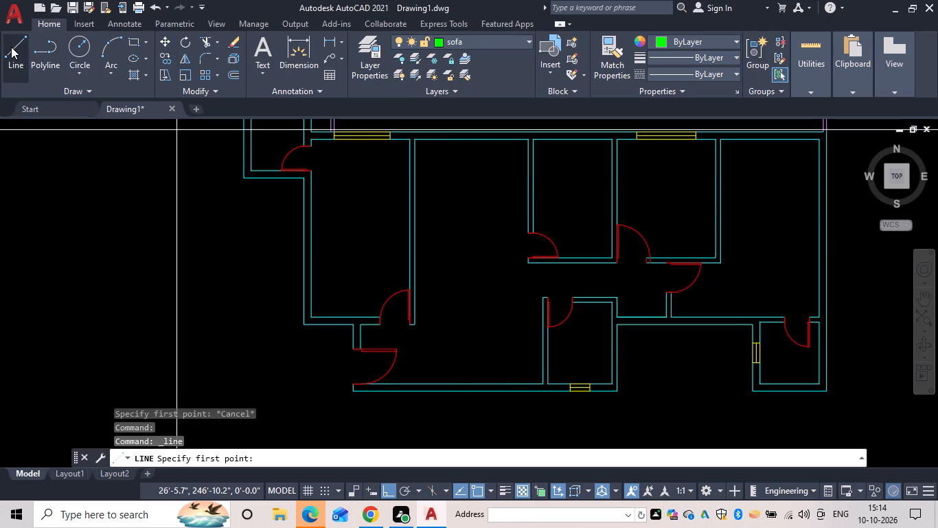
{"action": "key", "text": "Escape"}
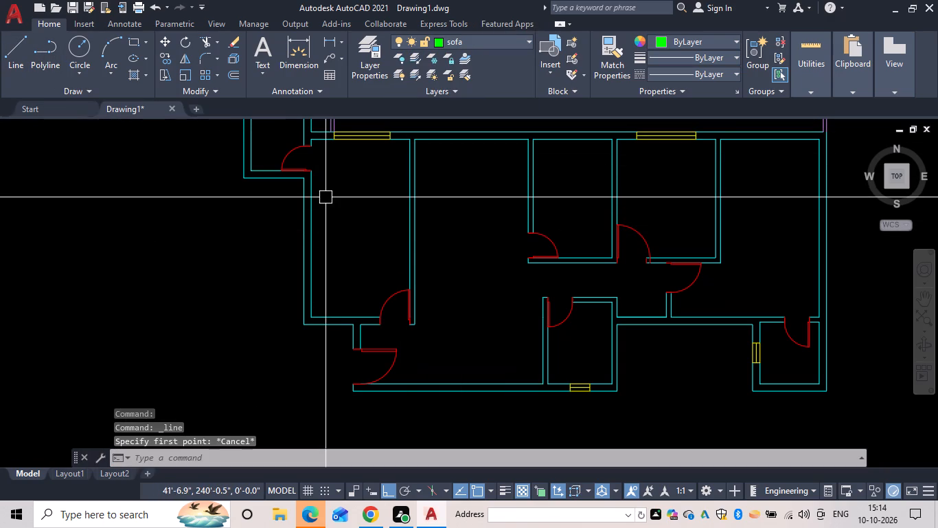
{"action": "type", "text": "rec"}
{"action": "key", "text": "space"}
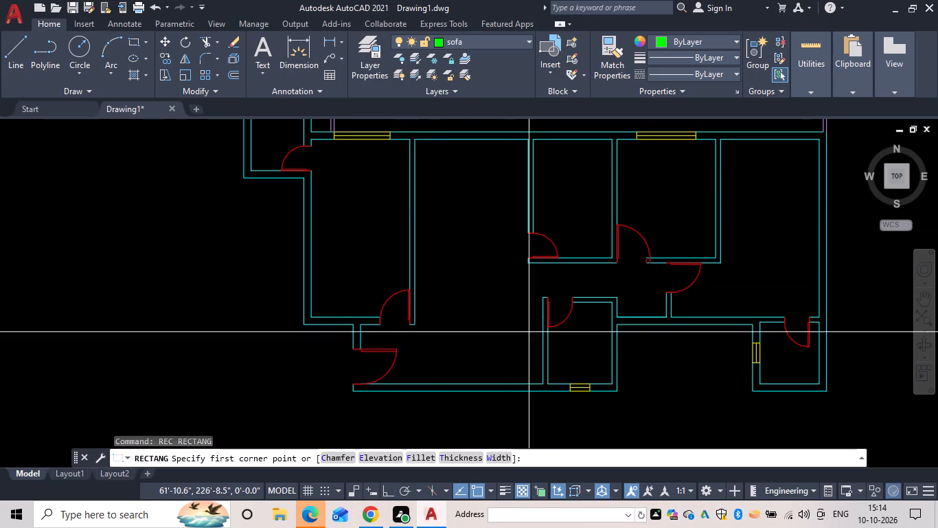
{"action": "middle_click_drag", "start_coordinate": [525, 331], "coordinate": [516, 274]}
{"action": "scroll", "coordinate": [524, 319], "scroll_direction": "up", "scroll_amount": 1}
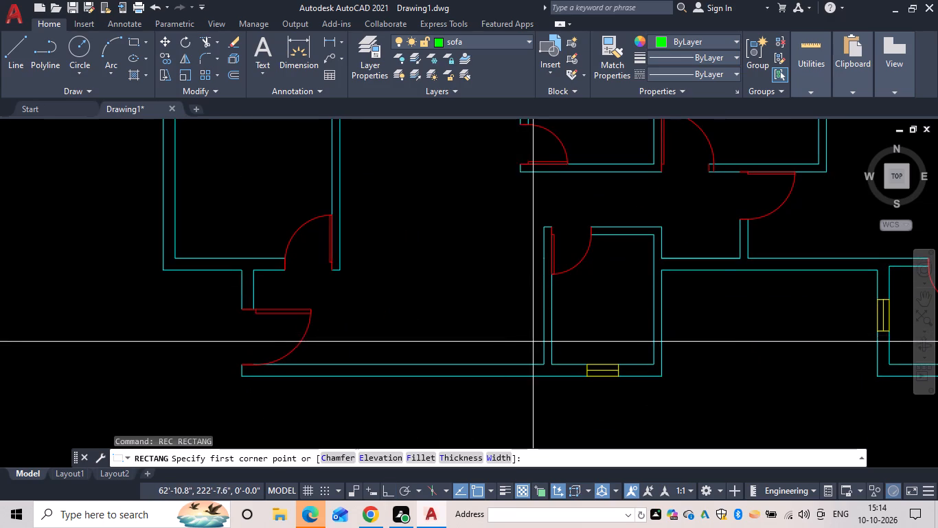
{"action": "scroll", "coordinate": [533, 342], "scroll_direction": "up", "scroll_amount": 1}
{"action": "middle_click_drag", "start_coordinate": [533, 342], "coordinate": [529, 292]}
{"action": "left_click_drag", "start_coordinate": [536, 317], "coordinate": [532, 303]}
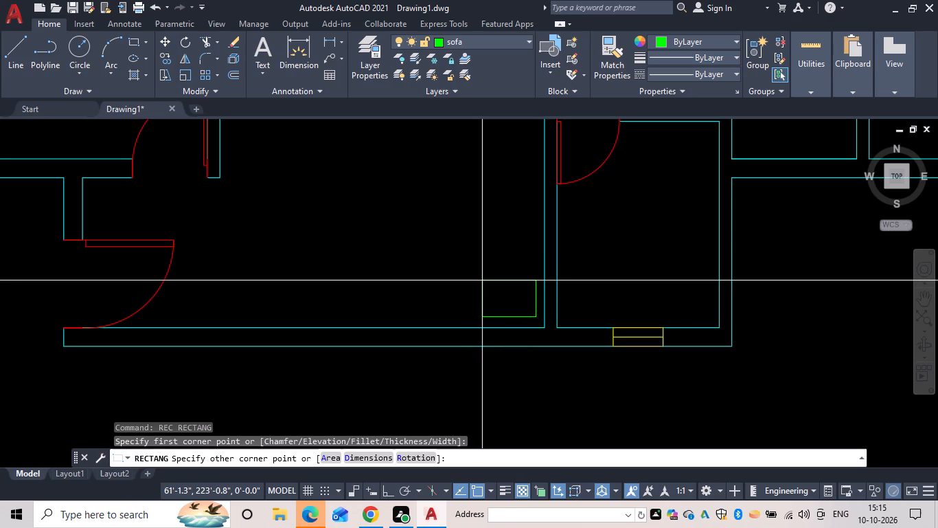
{"action": "left_click", "coordinate": [482, 280]}
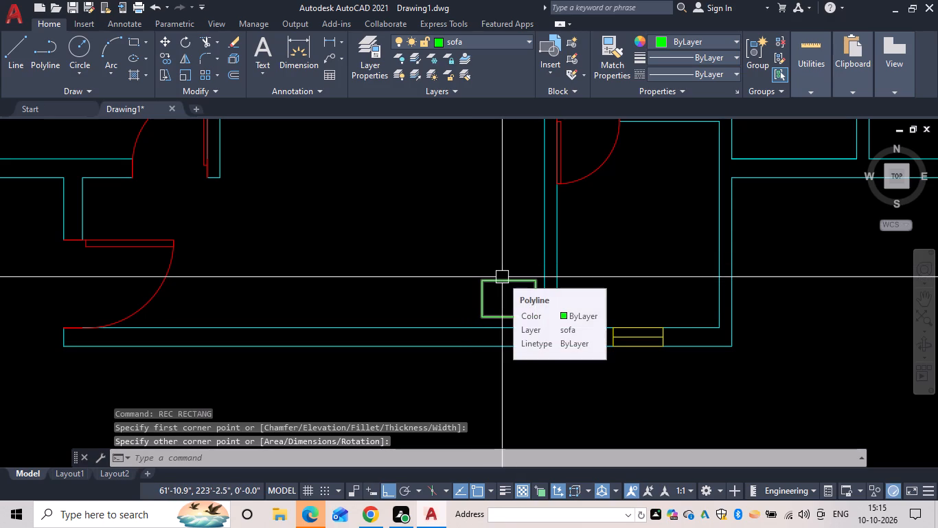
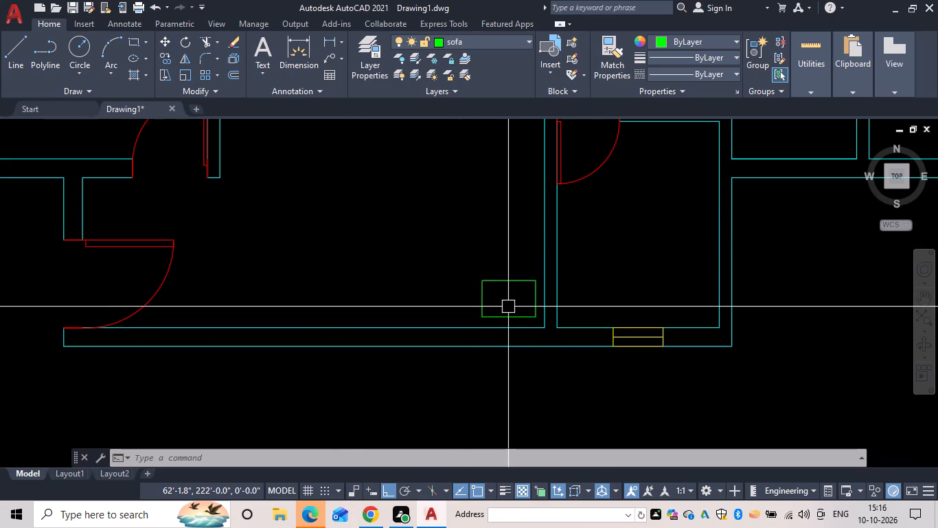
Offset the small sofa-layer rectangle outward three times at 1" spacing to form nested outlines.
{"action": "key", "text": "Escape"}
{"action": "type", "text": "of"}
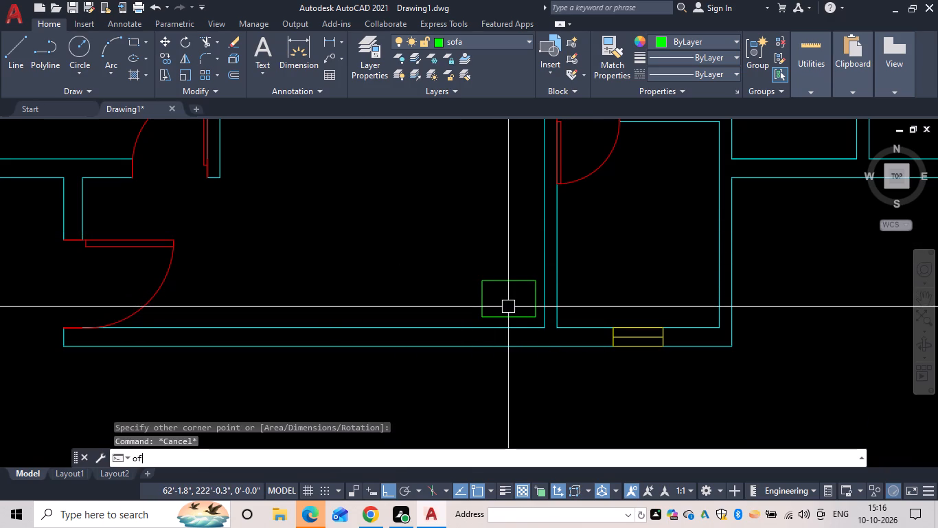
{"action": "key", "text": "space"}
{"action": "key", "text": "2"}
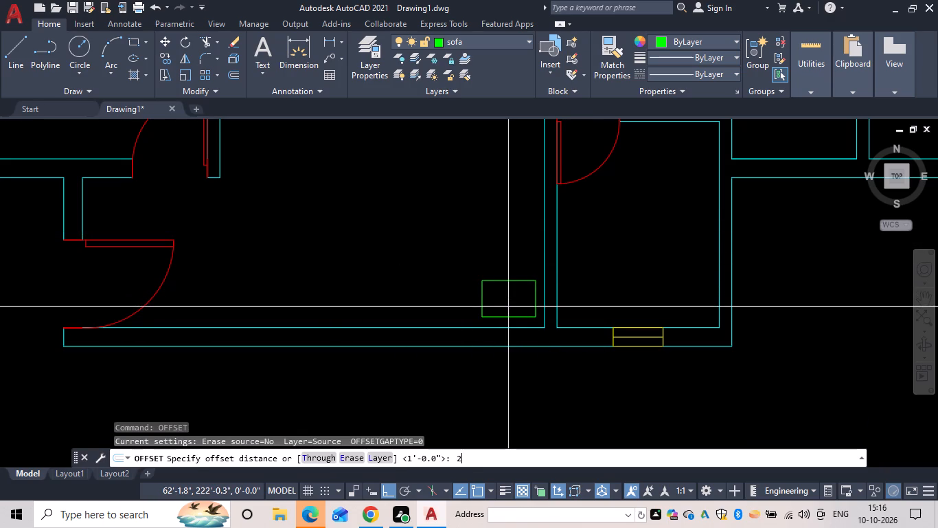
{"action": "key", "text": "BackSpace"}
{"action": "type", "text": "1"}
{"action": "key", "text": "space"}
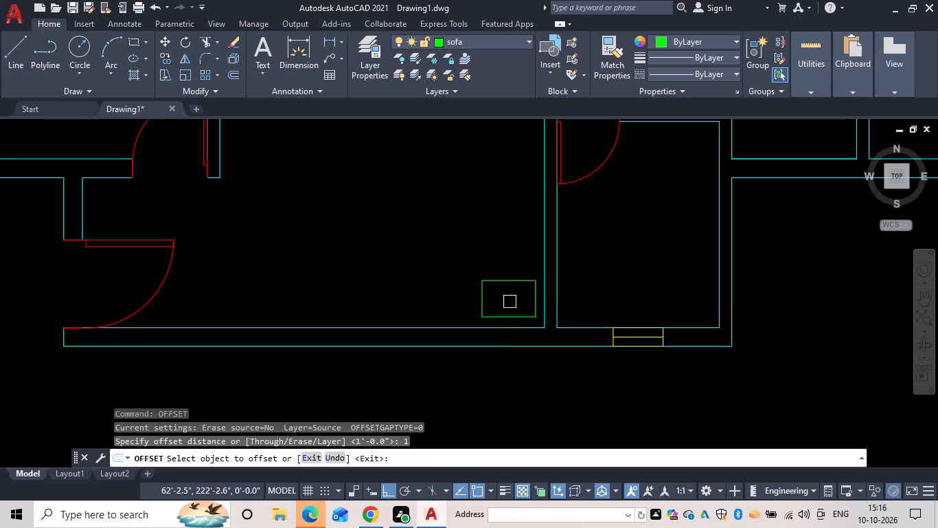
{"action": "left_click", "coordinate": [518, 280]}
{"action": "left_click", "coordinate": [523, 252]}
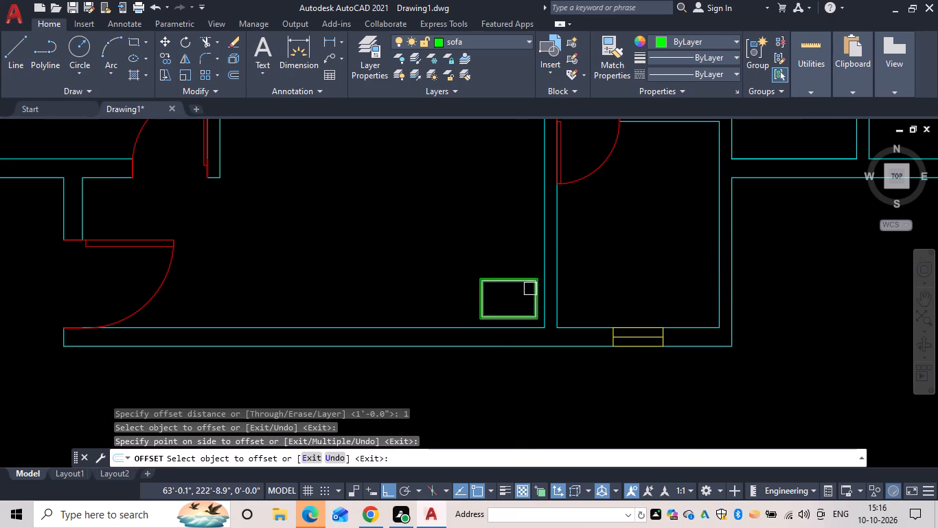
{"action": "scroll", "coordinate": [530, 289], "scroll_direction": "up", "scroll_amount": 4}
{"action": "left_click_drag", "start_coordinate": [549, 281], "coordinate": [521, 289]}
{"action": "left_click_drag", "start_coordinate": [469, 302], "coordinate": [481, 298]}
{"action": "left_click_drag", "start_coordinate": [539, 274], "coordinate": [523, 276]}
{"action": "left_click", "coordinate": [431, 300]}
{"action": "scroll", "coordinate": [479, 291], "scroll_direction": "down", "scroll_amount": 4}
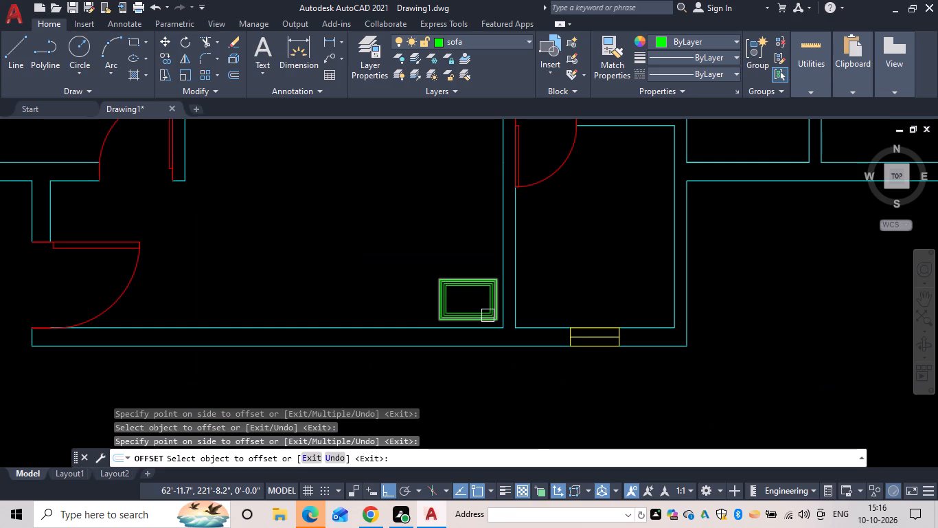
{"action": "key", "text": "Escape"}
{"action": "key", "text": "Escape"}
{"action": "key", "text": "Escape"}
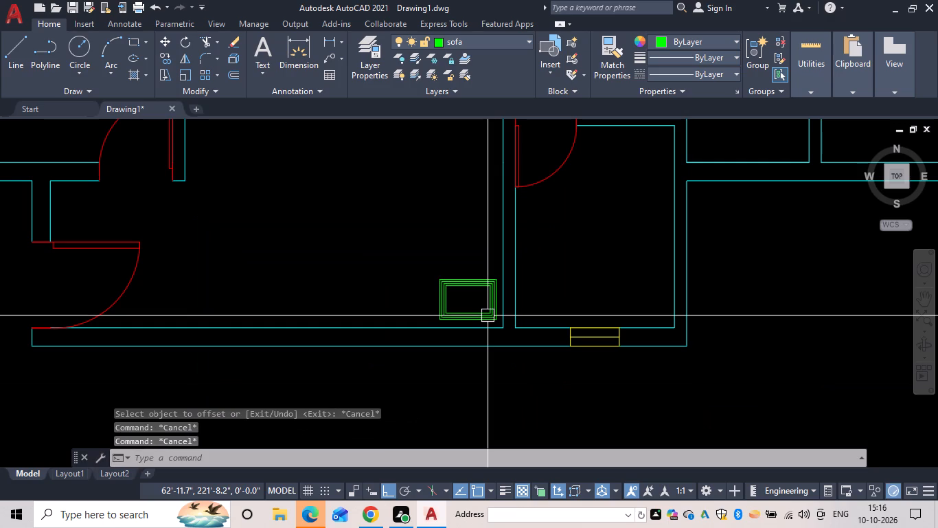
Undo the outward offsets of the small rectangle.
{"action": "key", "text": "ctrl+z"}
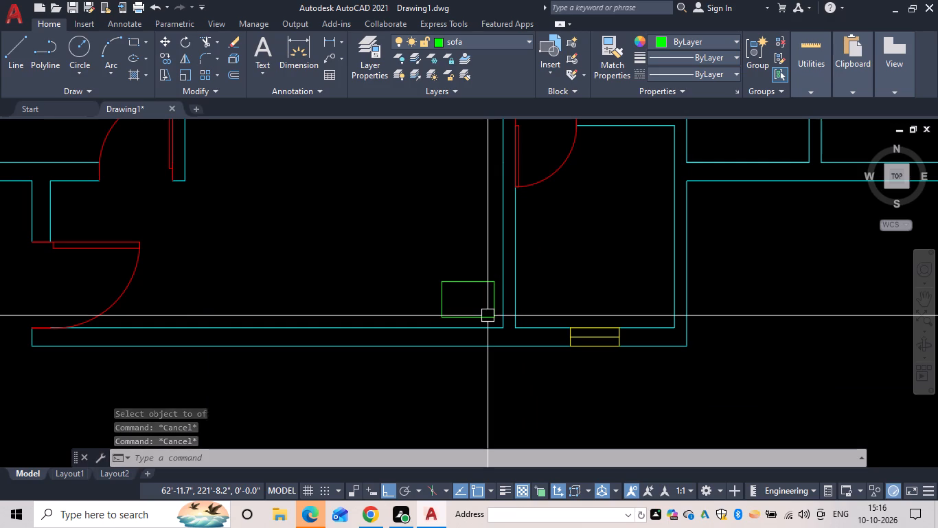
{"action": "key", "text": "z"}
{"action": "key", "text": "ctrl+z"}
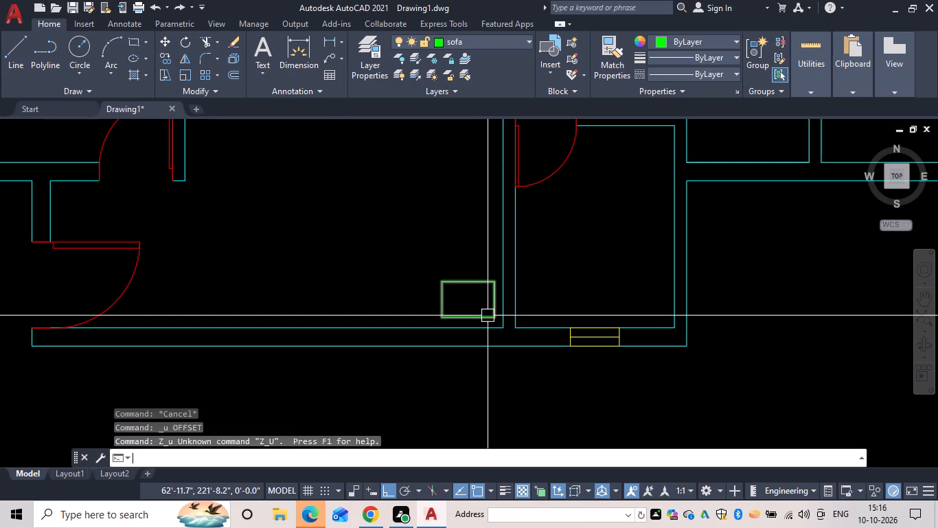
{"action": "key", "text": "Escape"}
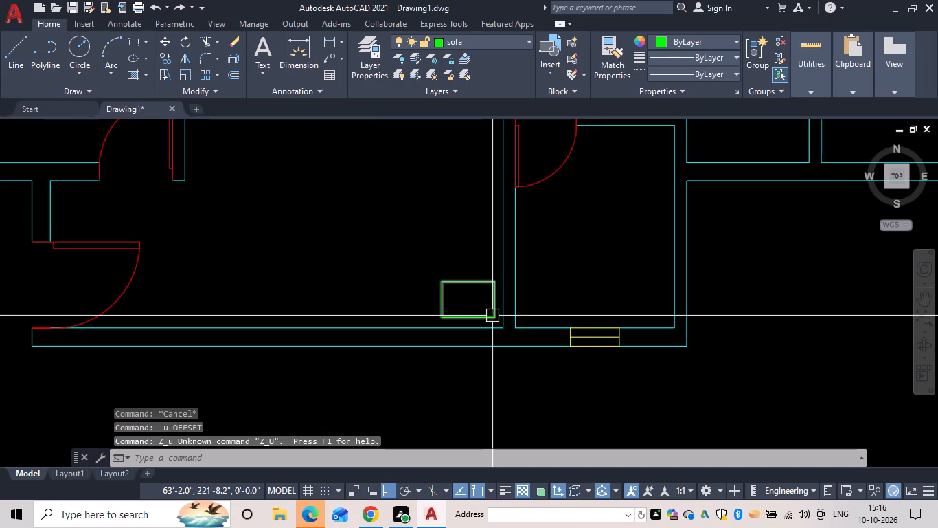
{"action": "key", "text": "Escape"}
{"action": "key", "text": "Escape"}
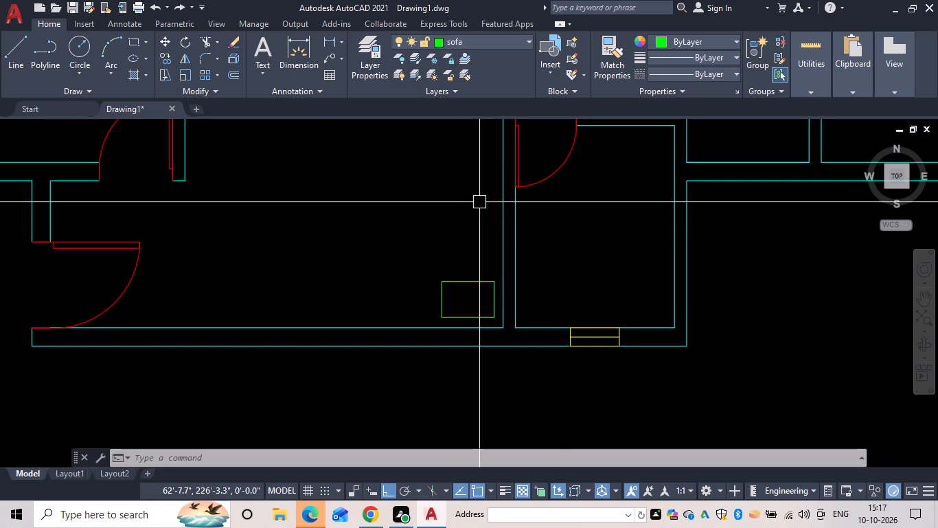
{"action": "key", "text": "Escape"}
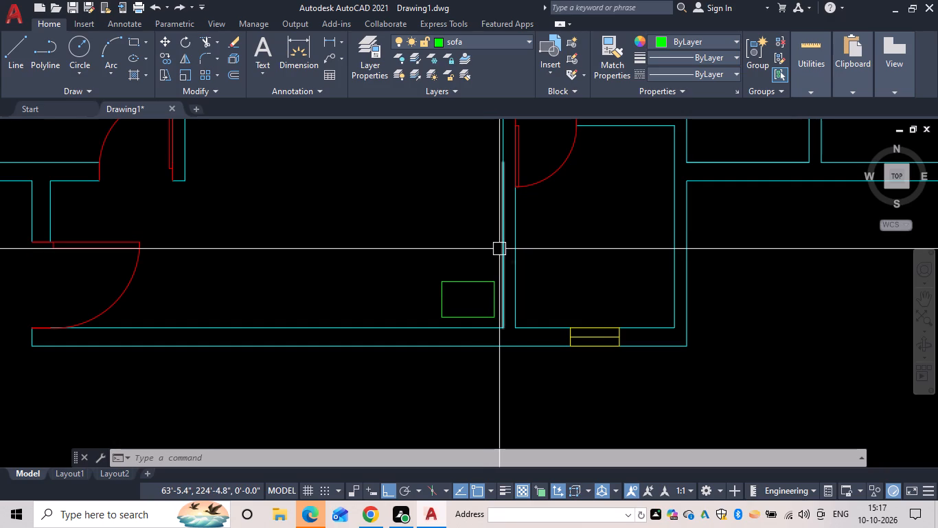
Move the small rectangle slightly upward, farther from the large central room's bottom wall.
{"action": "middle_click_drag", "start_coordinate": [494, 278], "coordinate": [456, 243]}
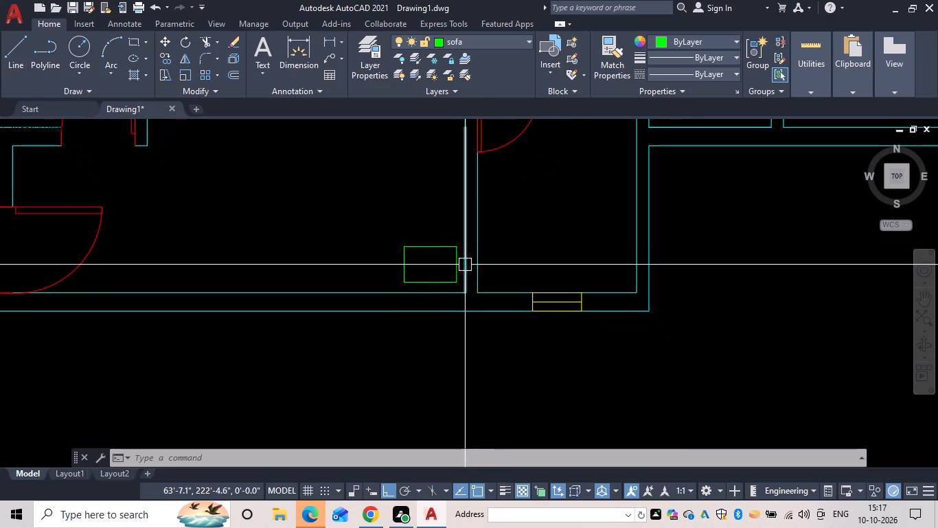
{"action": "key", "text": "Escape"}
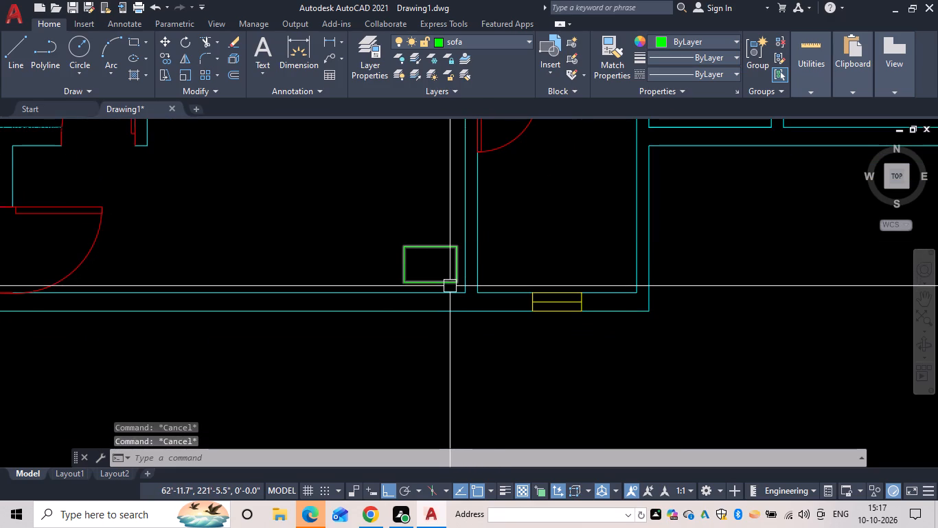
{"action": "key", "text": "Escape"}
{"action": "type", "text": "m"}
{"action": "key", "text": "space"}
{"action": "left_click", "coordinate": [442, 282]}
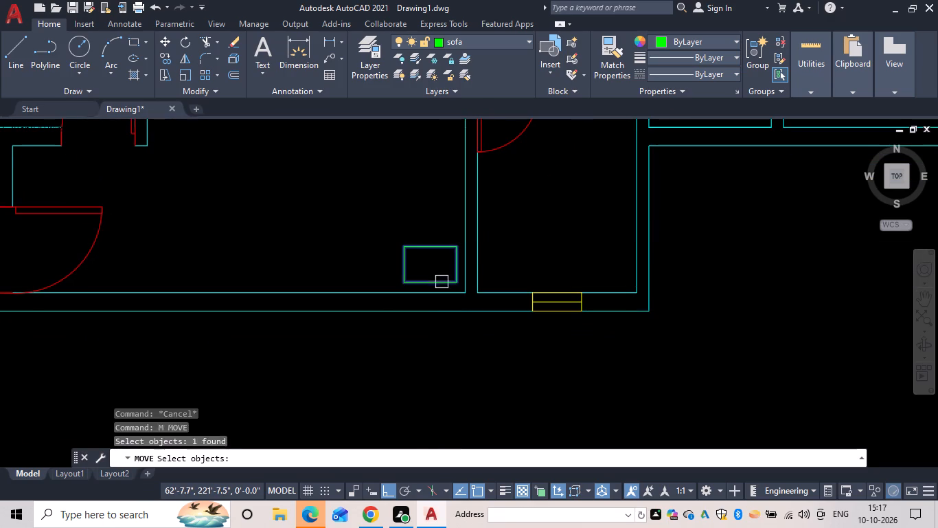
{"action": "key", "text": "space"}
{"action": "left_click", "coordinate": [426, 285]}
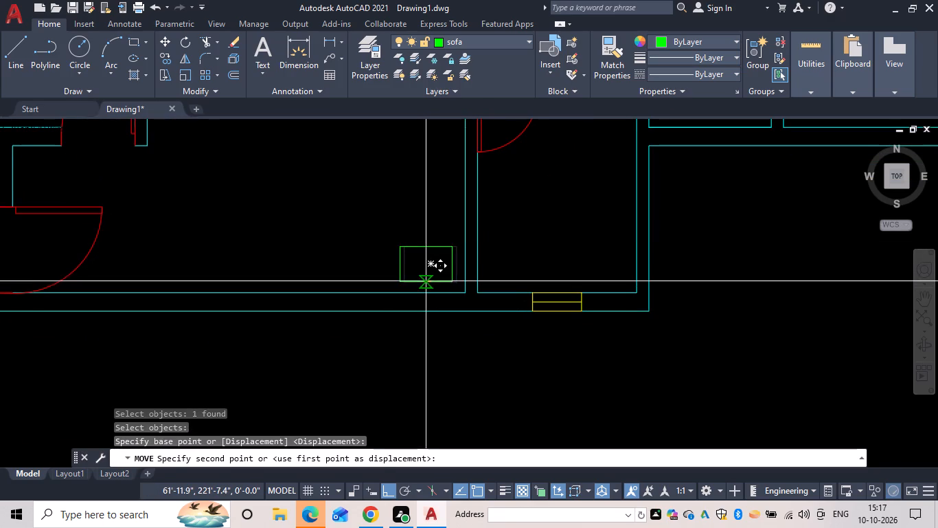
{"action": "left_click", "coordinate": [428, 277]}
{"action": "key", "text": "Escape"}
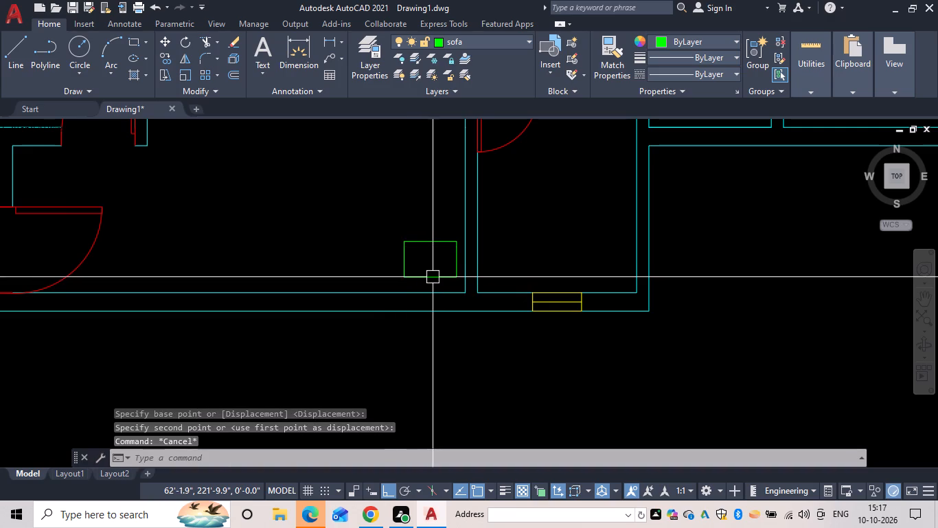
Offset the small rectangle outward three times at 1" spacing, each from the newest outline.
{"action": "type", "text": "of"}
{"action": "key", "text": "space"}
{"action": "key", "text": "1"}
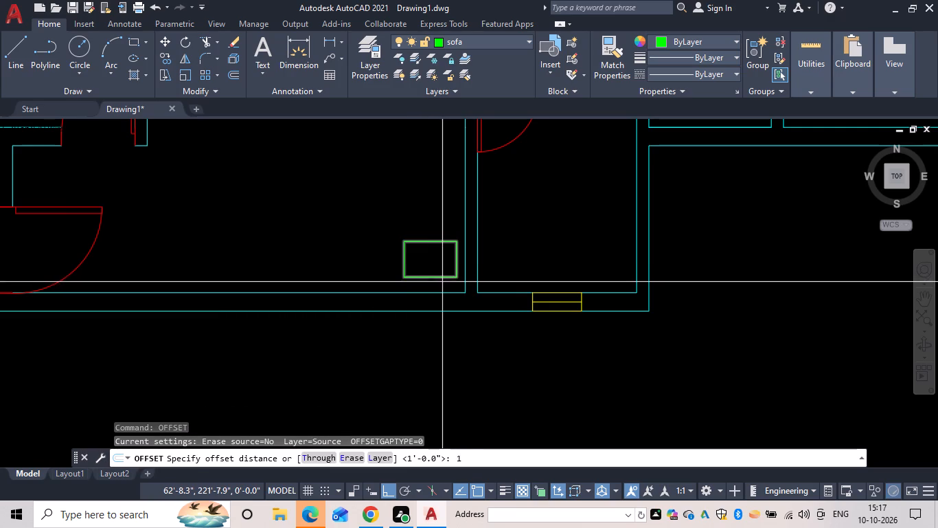
{"action": "key", "text": "space"}
{"action": "left_click", "coordinate": [442, 273]}
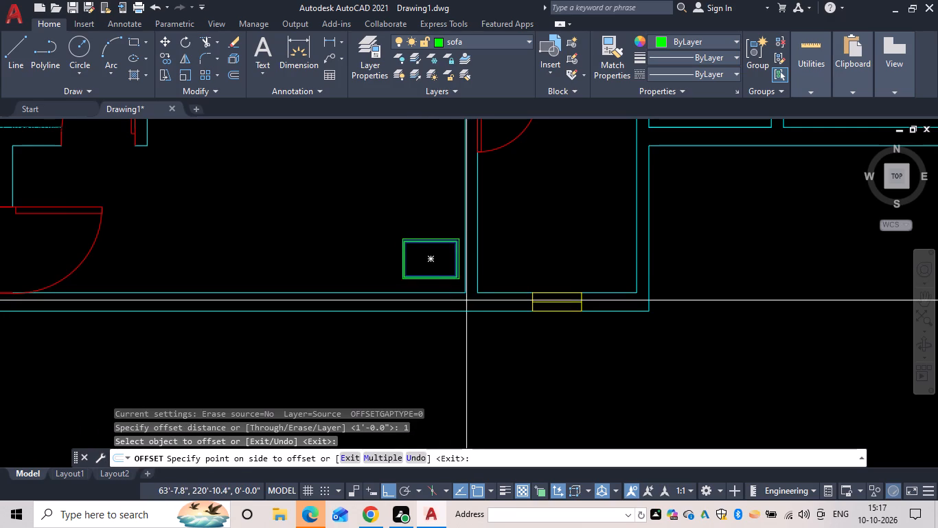
{"action": "left_click", "coordinate": [466, 300]}
{"action": "left_click", "coordinate": [448, 283]}
{"action": "left_click", "coordinate": [459, 301]}
{"action": "left_click_drag", "start_coordinate": [457, 283], "coordinate": [466, 298]}
{"action": "left_click", "coordinate": [471, 302]}
{"action": "key", "text": "Escape"}
Draw a tall rectangle about 2'-7" by 5'-10" just above the nested rectangles, alongside the room's right wall.
{"action": "middle_click_drag", "start_coordinate": [486, 305], "coordinate": [480, 345]}
{"action": "key", "text": "Escape"}
{"action": "key", "text": "r"}
{"action": "key", "text": "e"}
{"action": "type", "text": "c"}
{"action": "key", "text": "space"}
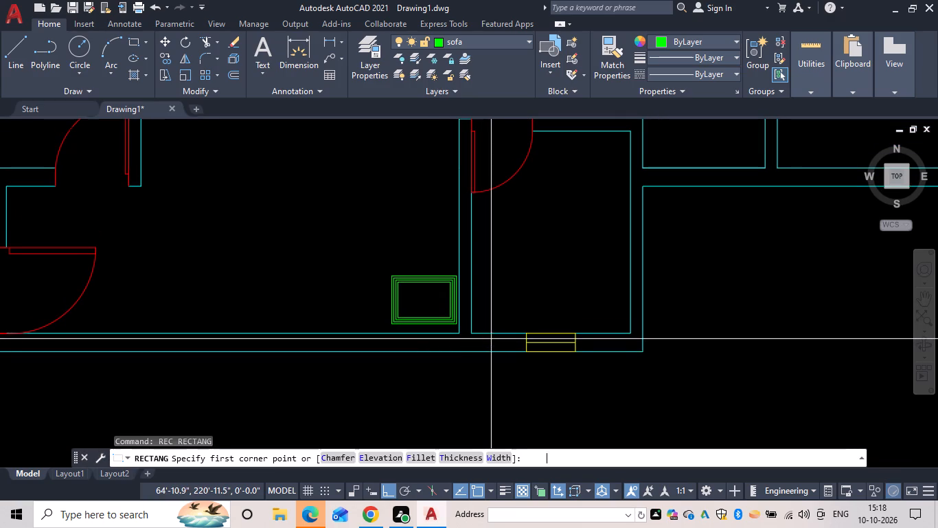
{"action": "left_click", "coordinate": [391, 267]}
{"action": "scroll", "coordinate": [413, 193], "scroll_direction": "down", "scroll_amount": 2}
{"action": "middle_click_drag", "start_coordinate": [412, 197], "coordinate": [411, 297]}
{"action": "scroll", "coordinate": [426, 277], "scroll_direction": "up", "scroll_amount": 2}
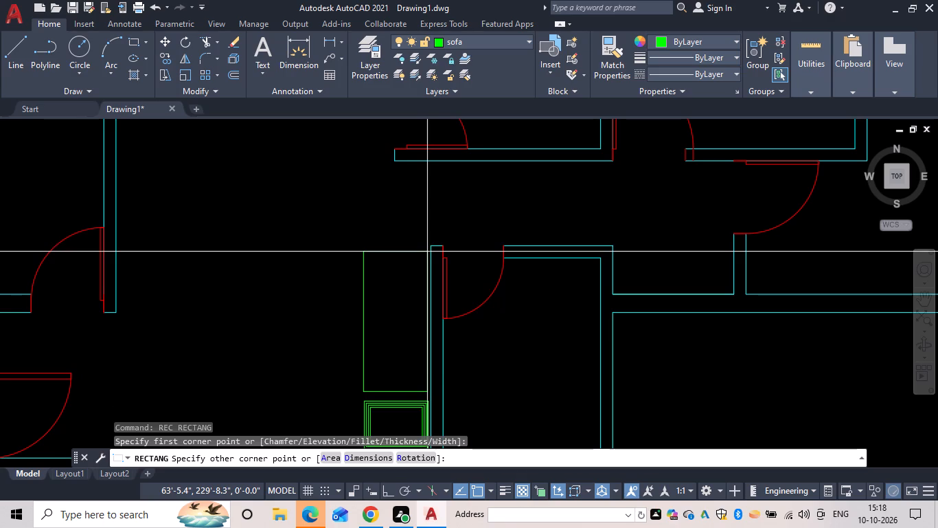
{"action": "left_click", "coordinate": [427, 252]}
{"action": "key", "text": "Escape"}
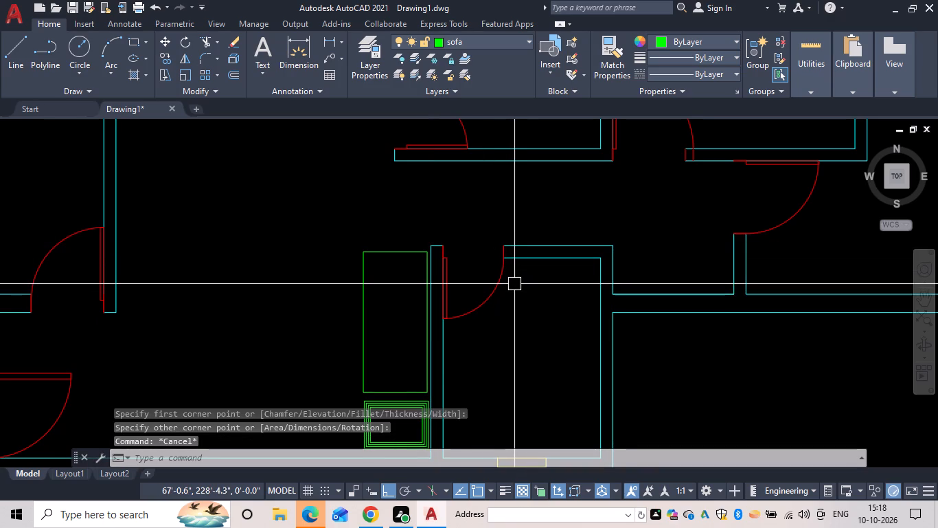
Draw a full-height vertical line inside the tall rectangle, about 4" from its left edge.
{"action": "type", "text": "l"}
{"action": "key", "text": "space"}
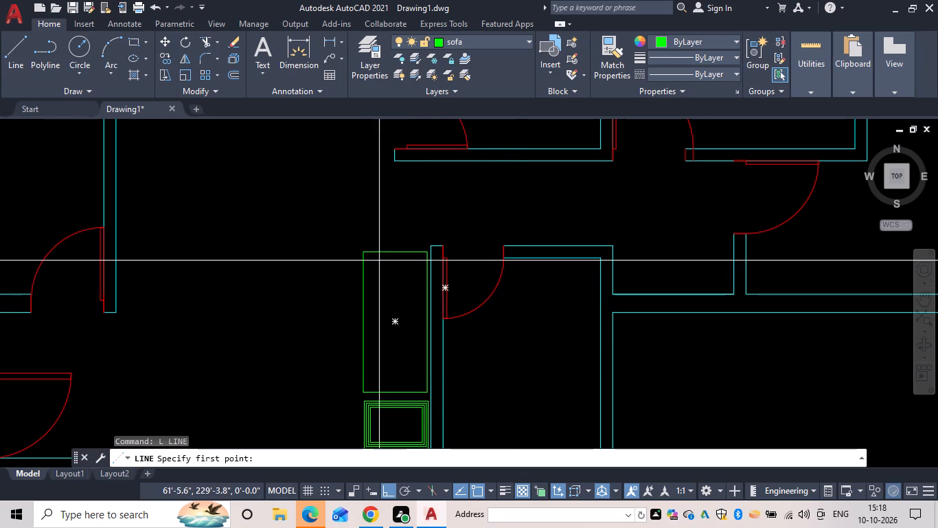
{"action": "left_click", "coordinate": [371, 252]}
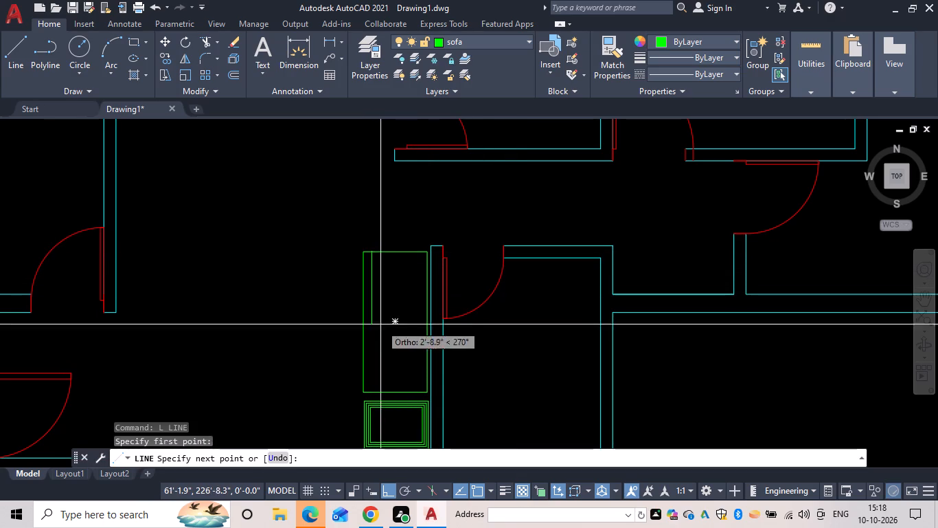
{"action": "left_click", "coordinate": [371, 390]}
{"action": "key", "text": "Escape"}
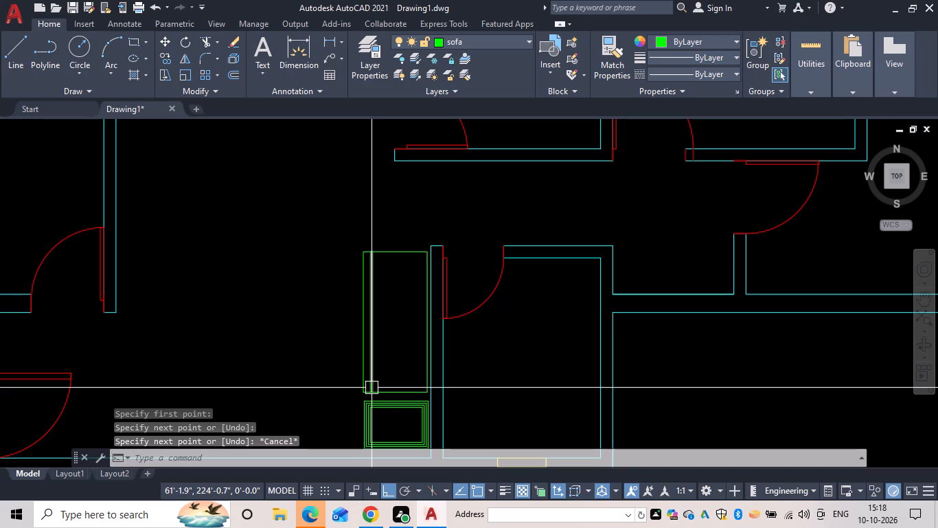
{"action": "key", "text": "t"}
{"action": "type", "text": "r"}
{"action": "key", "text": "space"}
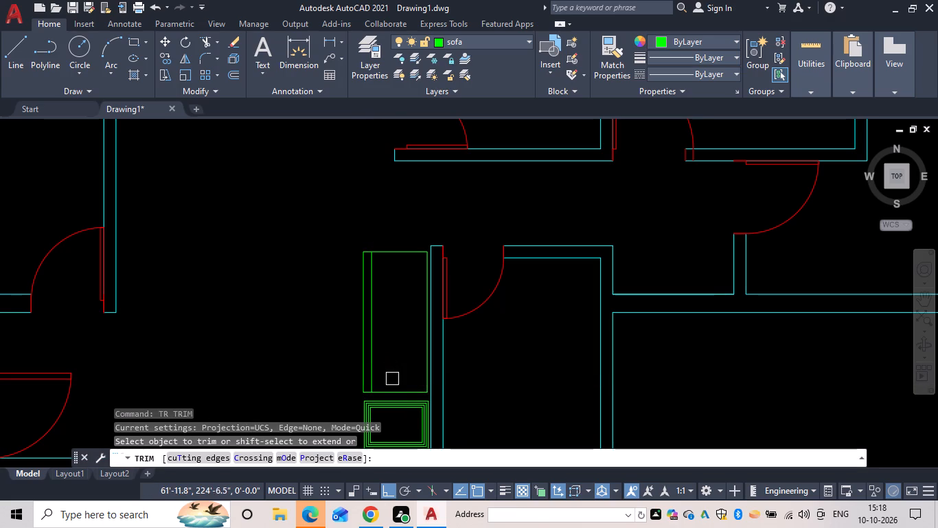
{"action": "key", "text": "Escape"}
Offset the tall rectangle inward by 4".
{"action": "type", "text": "of 4"}
{"action": "key", "text": "space"}
{"action": "left_click", "coordinate": [402, 393]}
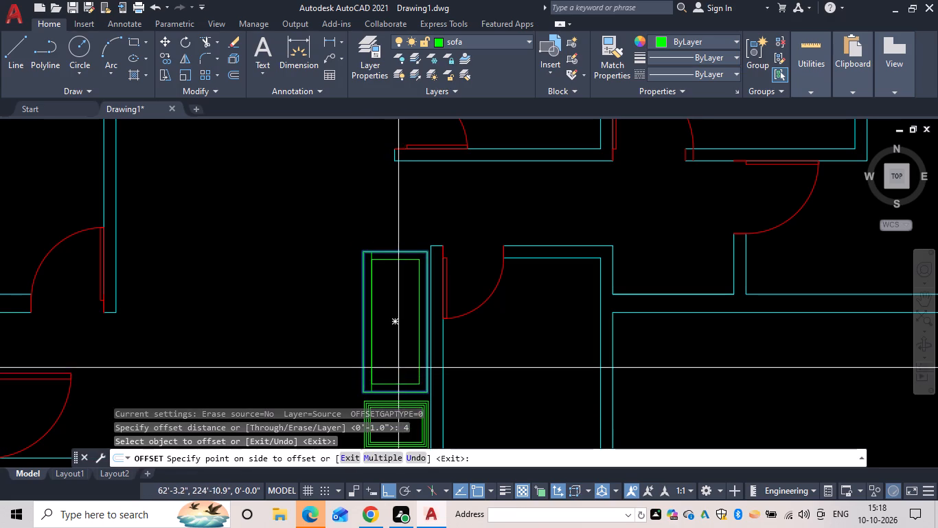
{"action": "left_click", "coordinate": [398, 364]}
{"action": "key", "text": "Escape"}
Draw two short horizontal lines joining the inner rectangle's bottom corners to the outer rectangle's right and left sides.
{"action": "scroll", "coordinate": [393, 384], "scroll_direction": "up", "scroll_amount": 2}
{"action": "middle_click_drag", "start_coordinate": [393, 384], "coordinate": [393, 310]}
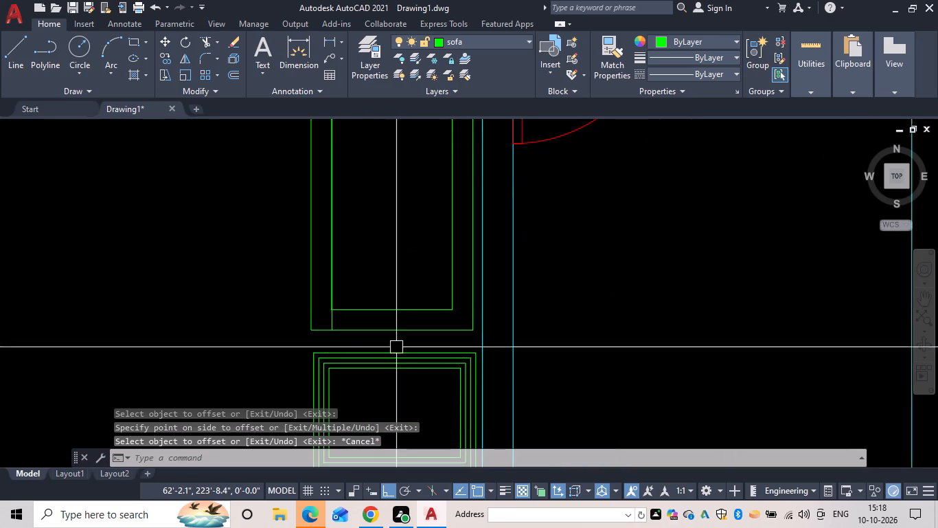
{"action": "type", "text": "l"}
{"action": "key", "text": "space"}
{"action": "left_click", "coordinate": [453, 307]}
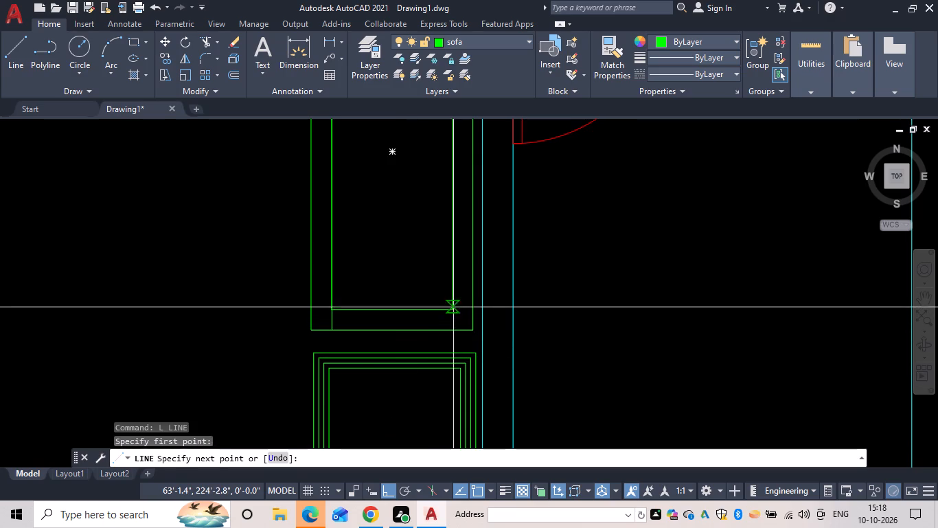
{"action": "left_click", "coordinate": [473, 309]}
{"action": "key", "text": "space"}
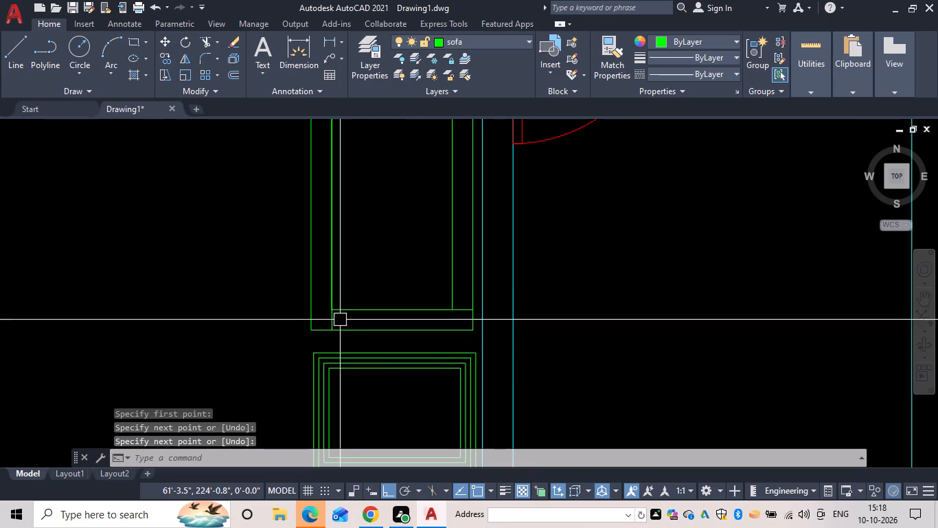
{"action": "key", "text": "space"}
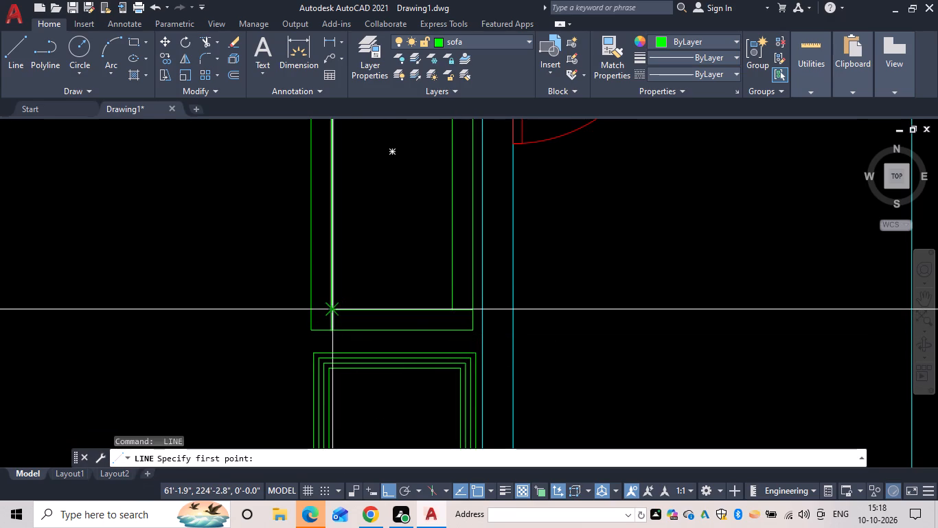
{"action": "left_click_drag", "start_coordinate": [332, 309], "coordinate": [323, 309]}
{"action": "left_click", "coordinate": [313, 309]}
{"action": "key", "text": "Escape"}
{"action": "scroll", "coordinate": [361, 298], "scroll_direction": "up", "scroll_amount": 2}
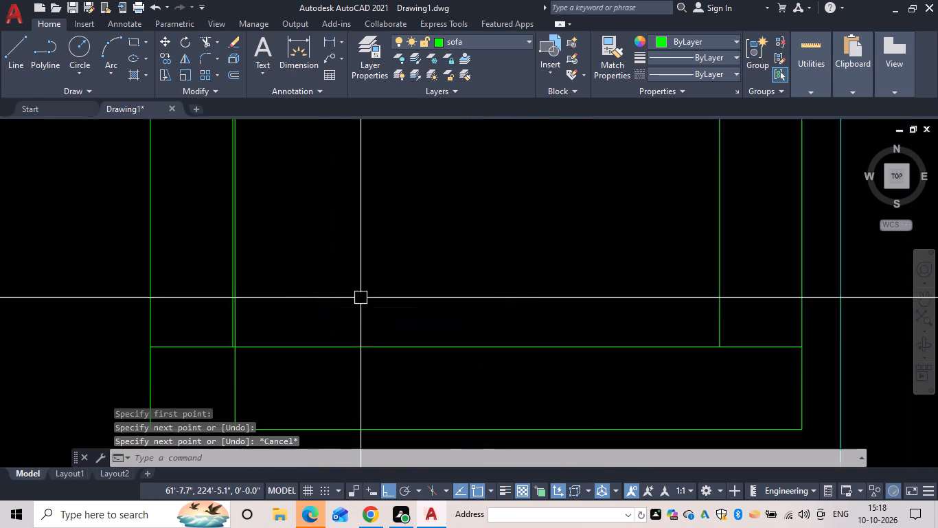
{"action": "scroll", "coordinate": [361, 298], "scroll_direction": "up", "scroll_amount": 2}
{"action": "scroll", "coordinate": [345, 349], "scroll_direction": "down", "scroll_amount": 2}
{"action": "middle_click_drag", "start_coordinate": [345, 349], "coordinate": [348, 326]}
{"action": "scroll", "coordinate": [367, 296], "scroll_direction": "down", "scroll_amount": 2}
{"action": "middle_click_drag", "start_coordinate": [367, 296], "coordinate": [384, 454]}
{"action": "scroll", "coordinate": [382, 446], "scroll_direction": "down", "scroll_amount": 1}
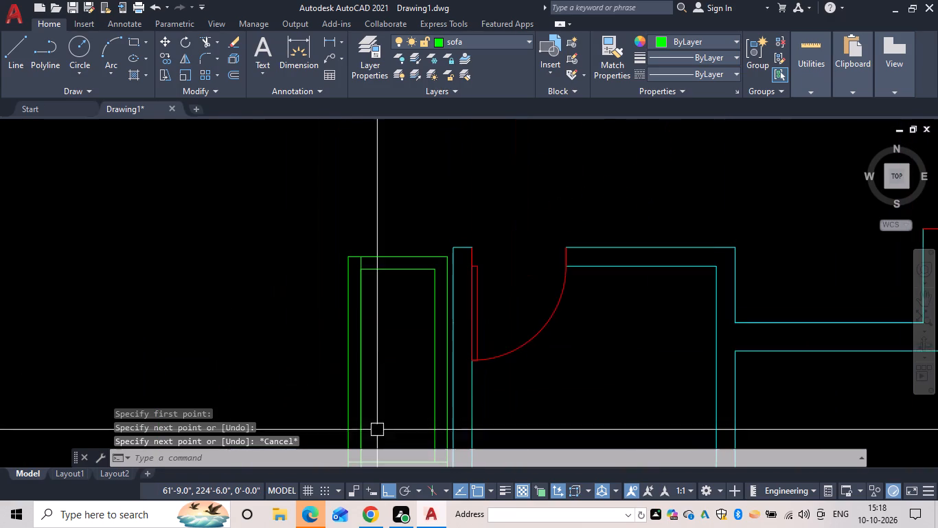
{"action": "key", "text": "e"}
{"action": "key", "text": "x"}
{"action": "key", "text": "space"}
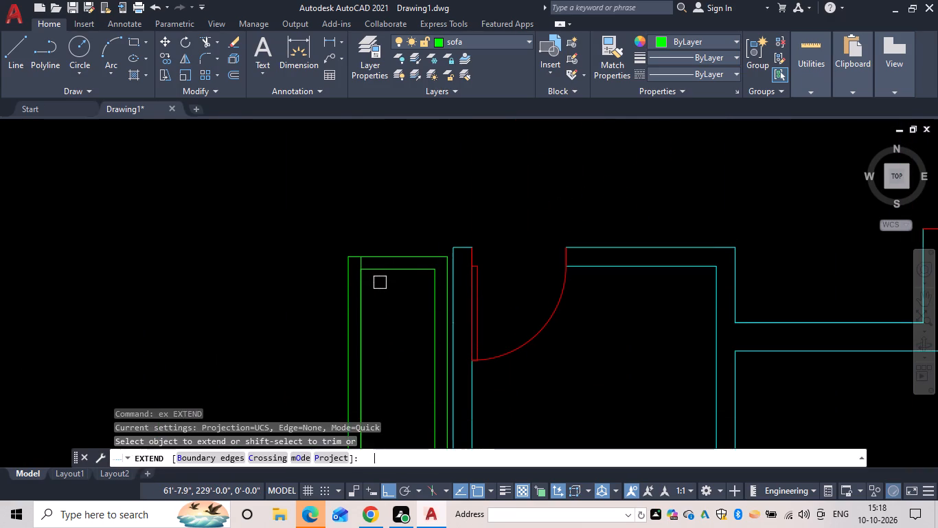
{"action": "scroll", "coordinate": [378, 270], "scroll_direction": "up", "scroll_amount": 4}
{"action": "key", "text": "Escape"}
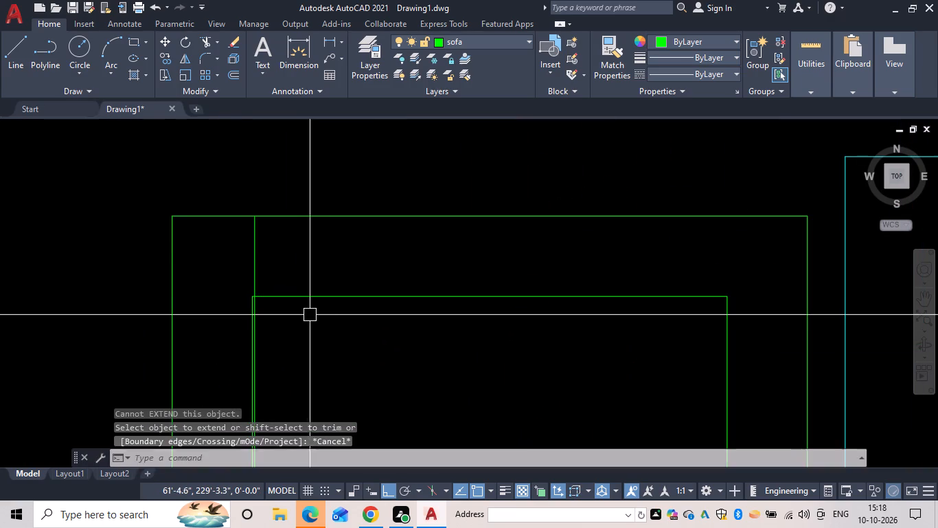
Fillet the inner rectangle's top edge to the outer rectangle's left side with zero radius, forming the sofa's closed upper armrest.
{"action": "key", "text": "f"}
{"action": "key", "text": "space"}
{"action": "left_click_drag", "start_coordinate": [318, 299], "coordinate": [311, 300]}
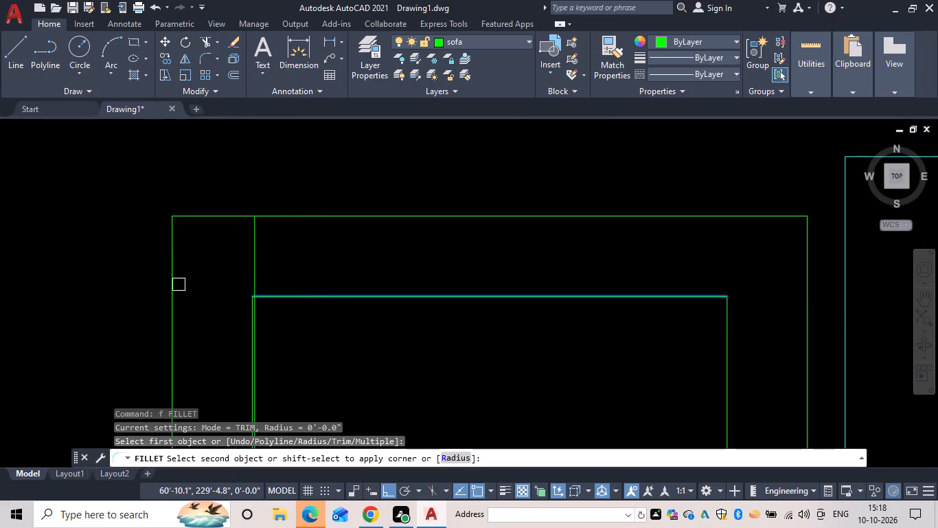
{"action": "left_click", "coordinate": [176, 287]}
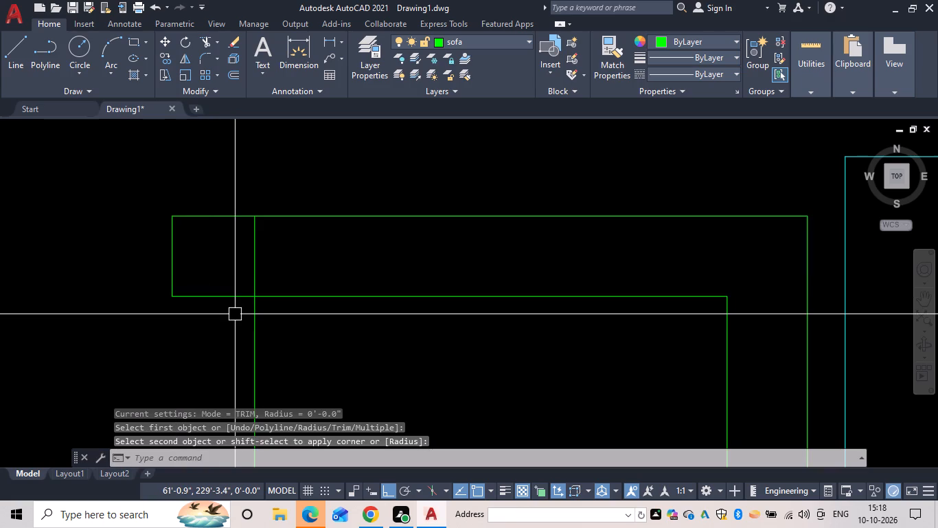
{"action": "key", "text": "Escape"}
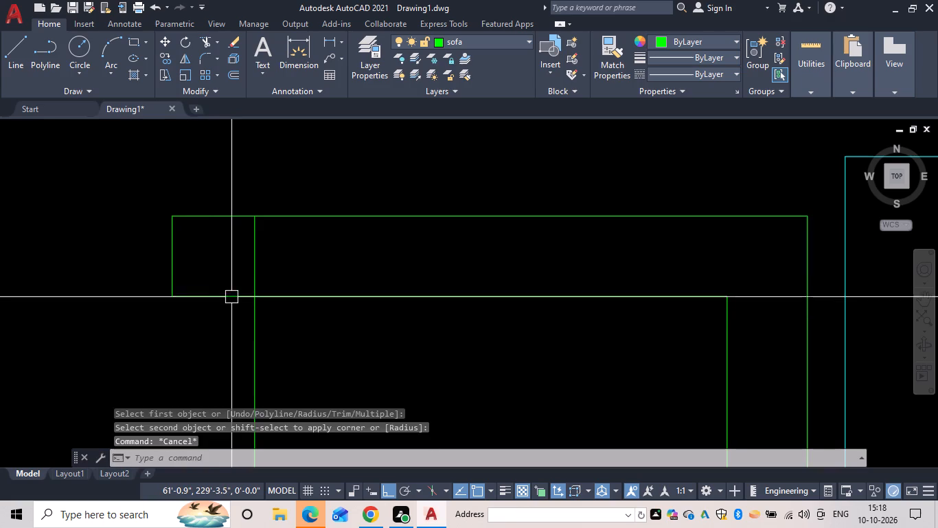
Fillet the sofa's outer and inner bottom edges to the vertical line near its left side with zero radius, forming the closed lower armrest.
{"action": "scroll", "coordinate": [234, 259], "scroll_direction": "down", "scroll_amount": 3}
{"action": "middle_click_drag", "start_coordinate": [258, 256], "coordinate": [256, 123]}
{"action": "middle_click_drag", "start_coordinate": [323, 357], "coordinate": [302, 194]}
{"action": "middle_click_drag", "start_coordinate": [245, 312], "coordinate": [244, 305]}
{"action": "scroll", "coordinate": [245, 310], "scroll_direction": "down", "scroll_amount": 1}
{"action": "scroll", "coordinate": [244, 292], "scroll_direction": "up", "scroll_amount": 1}
{"action": "key", "text": "Escape"}
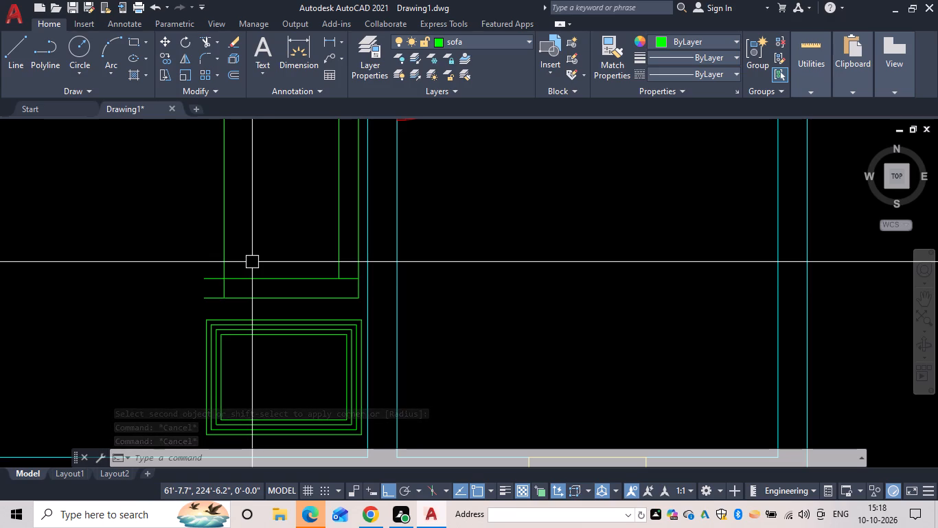
{"action": "key", "text": "Escape"}
{"action": "type", "text": "f"}
{"action": "key", "text": "space"}
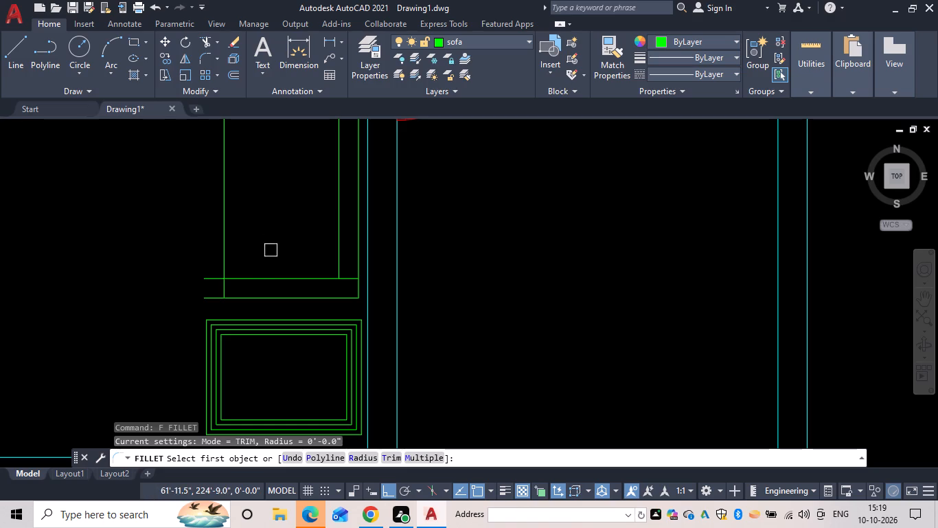
{"action": "left_click", "coordinate": [247, 296]}
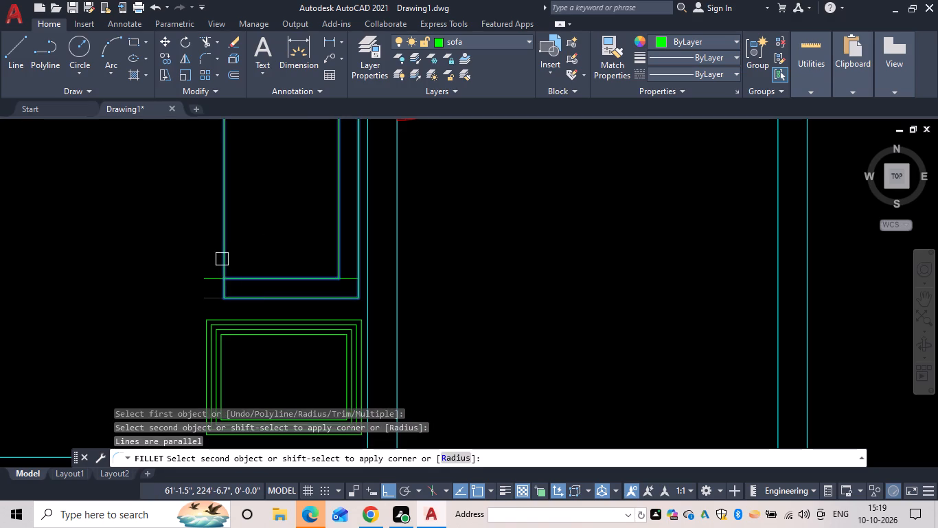
{"action": "left_click", "coordinate": [222, 259]}
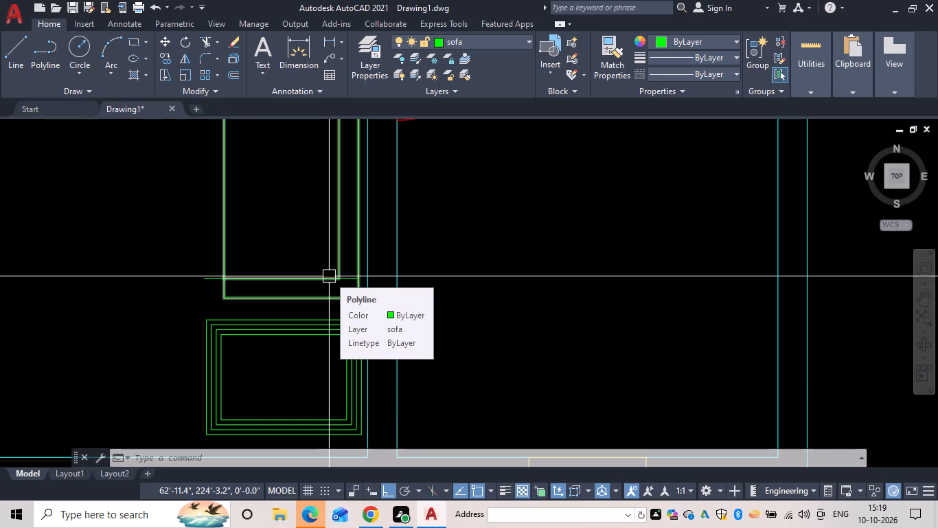
{"action": "key", "text": "Escape"}
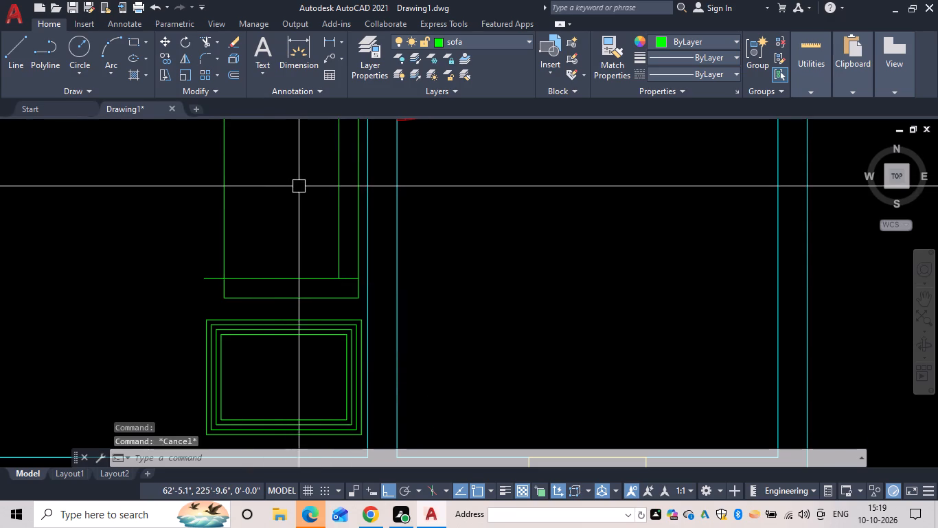
{"action": "key", "text": "f"}
{"action": "key", "text": "space"}
{"action": "left_click", "coordinate": [282, 279]}
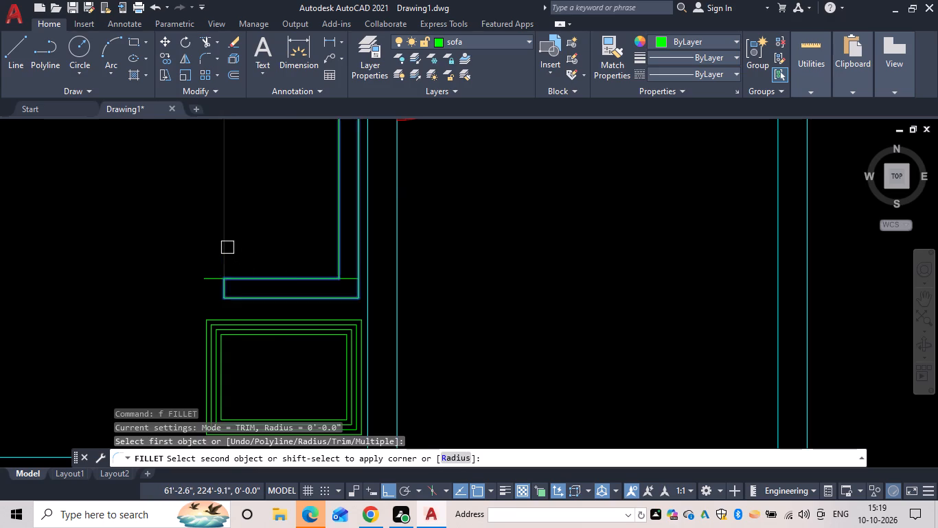
{"action": "left_click", "coordinate": [227, 247]}
{"action": "scroll", "coordinate": [250, 241], "scroll_direction": "down", "scroll_amount": 3}
{"action": "middle_click_drag", "start_coordinate": [250, 241], "coordinate": [253, 257]}
{"action": "key", "text": "Escape"}
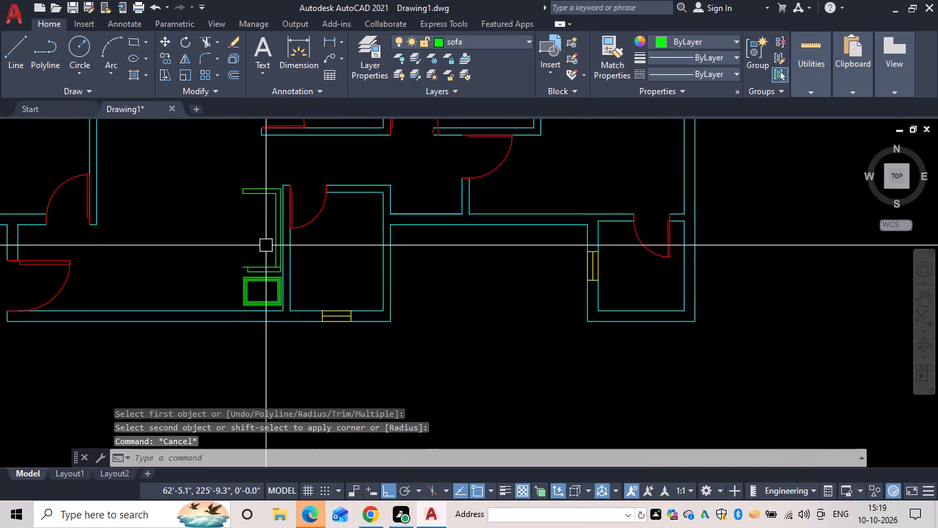
Trim the stub projecting past the lower armrest's left end and the short line crossing the backrest at the lower right corner.
{"action": "type", "text": "tr"}
{"action": "key", "text": "space"}
{"action": "scroll", "coordinate": [256, 274], "scroll_direction": "up", "scroll_amount": 3}
{"action": "left_click", "coordinate": [207, 239]}
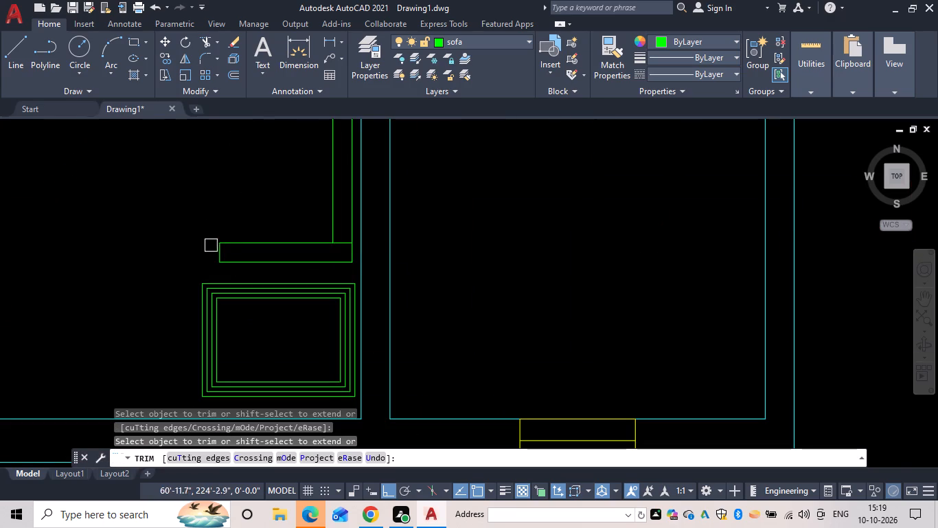
{"action": "middle_click_drag", "start_coordinate": [262, 195], "coordinate": [246, 275]}
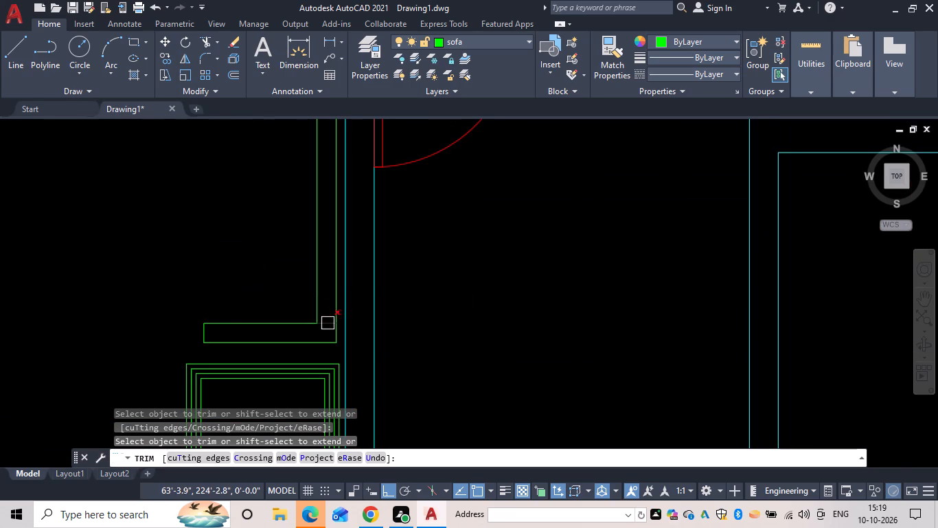
{"action": "left_click", "coordinate": [325, 323]}
{"action": "scroll", "coordinate": [293, 241], "scroll_direction": "down", "scroll_amount": 2}
{"action": "middle_click_drag", "start_coordinate": [290, 241], "coordinate": [264, 325]}
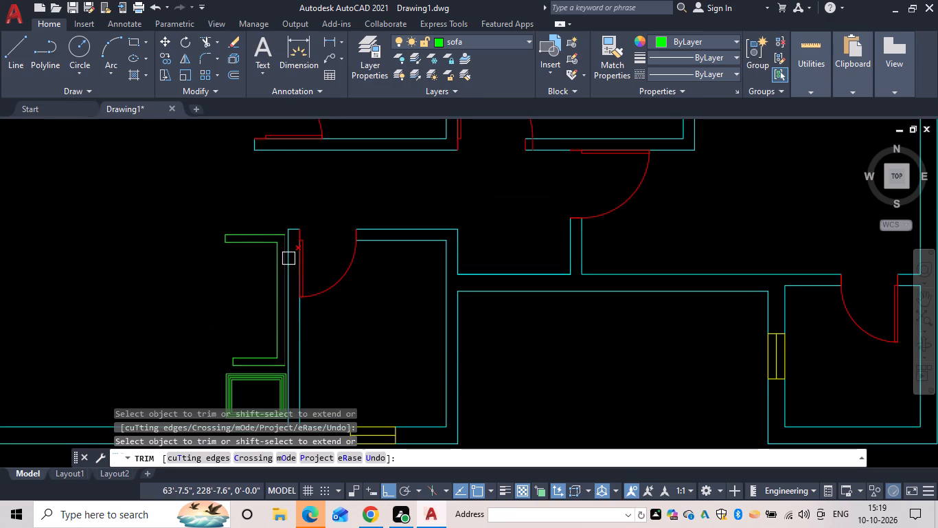
{"action": "key", "text": "Escape"}
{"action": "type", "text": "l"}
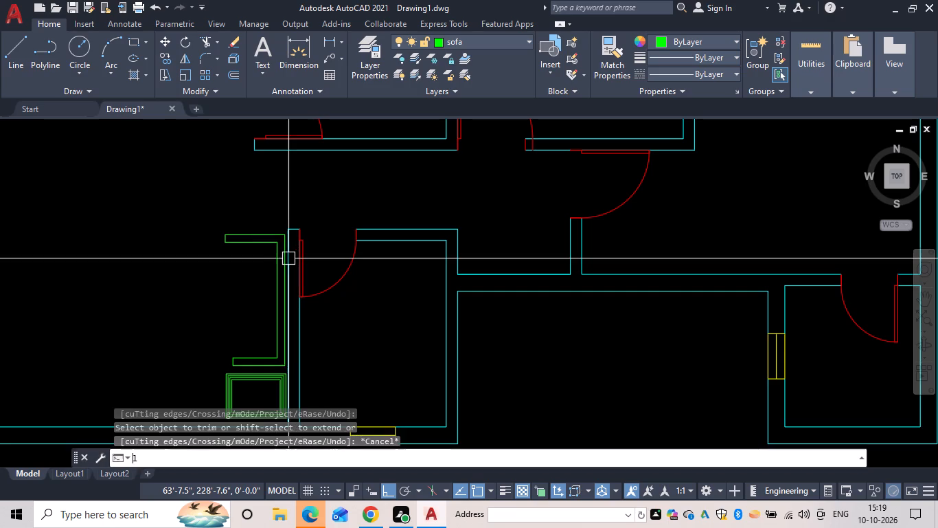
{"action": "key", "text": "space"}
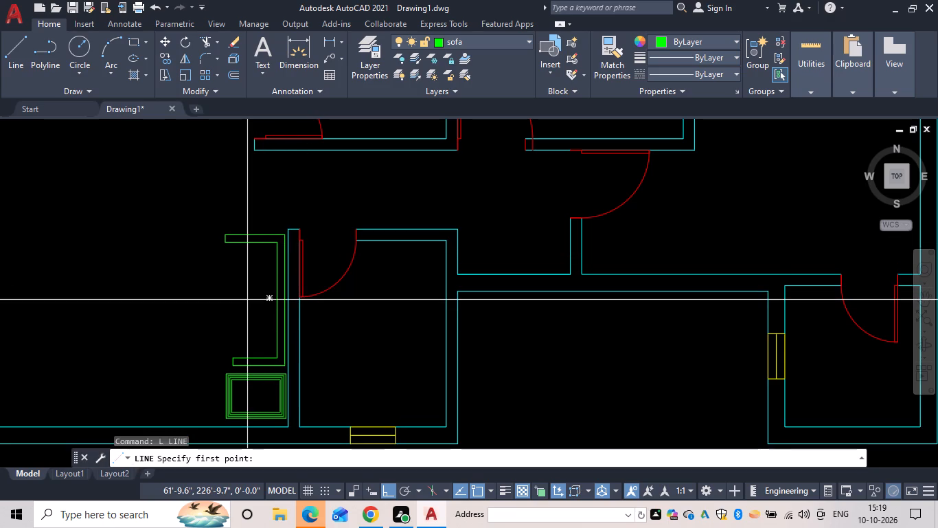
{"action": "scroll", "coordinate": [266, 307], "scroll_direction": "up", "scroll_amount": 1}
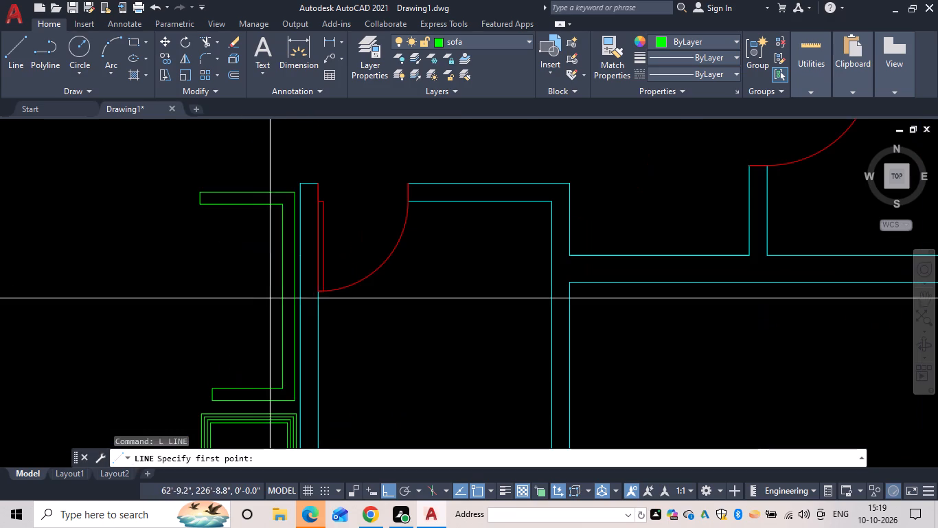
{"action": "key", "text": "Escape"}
Start a linear dimension on the sofa.
{"action": "type", "text": "dli"}
{"action": "key", "text": "space"}
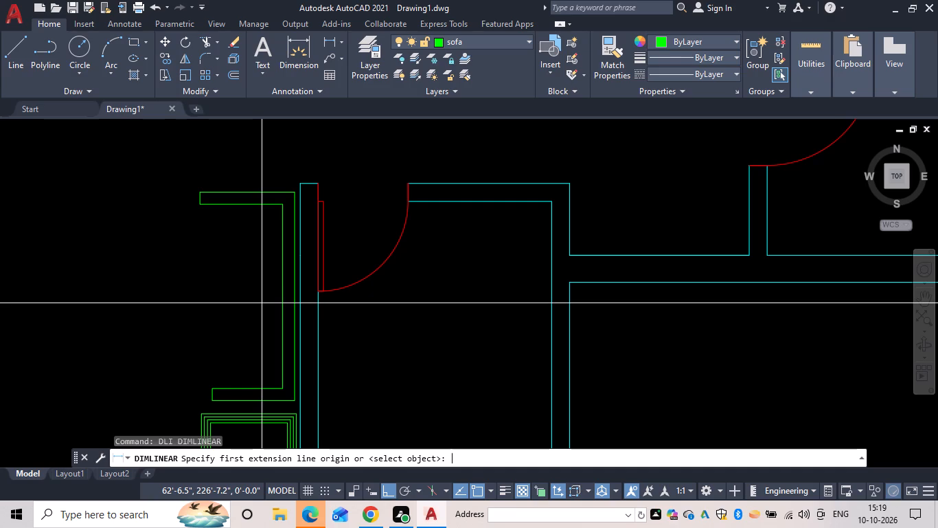
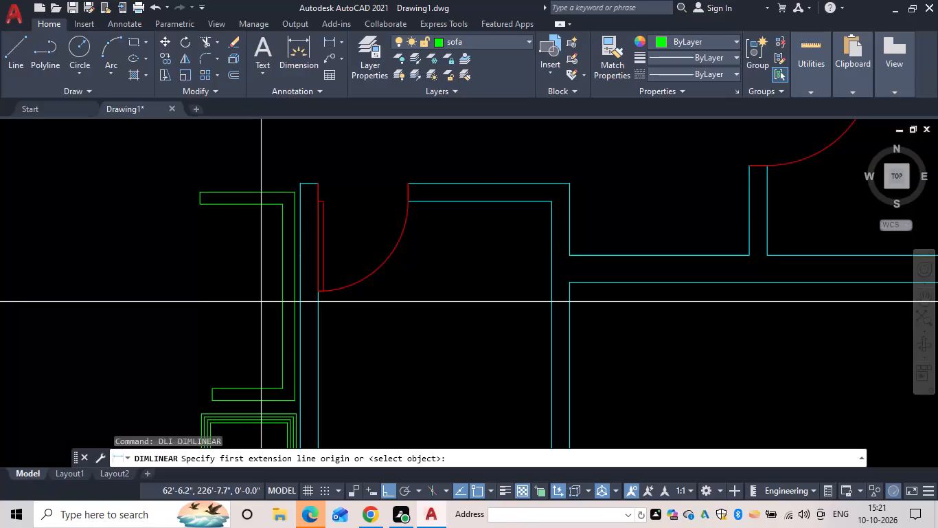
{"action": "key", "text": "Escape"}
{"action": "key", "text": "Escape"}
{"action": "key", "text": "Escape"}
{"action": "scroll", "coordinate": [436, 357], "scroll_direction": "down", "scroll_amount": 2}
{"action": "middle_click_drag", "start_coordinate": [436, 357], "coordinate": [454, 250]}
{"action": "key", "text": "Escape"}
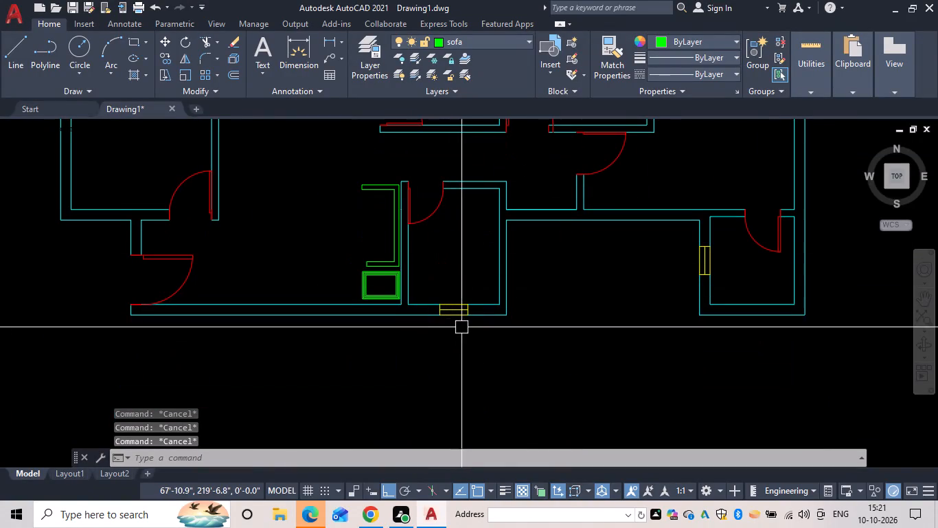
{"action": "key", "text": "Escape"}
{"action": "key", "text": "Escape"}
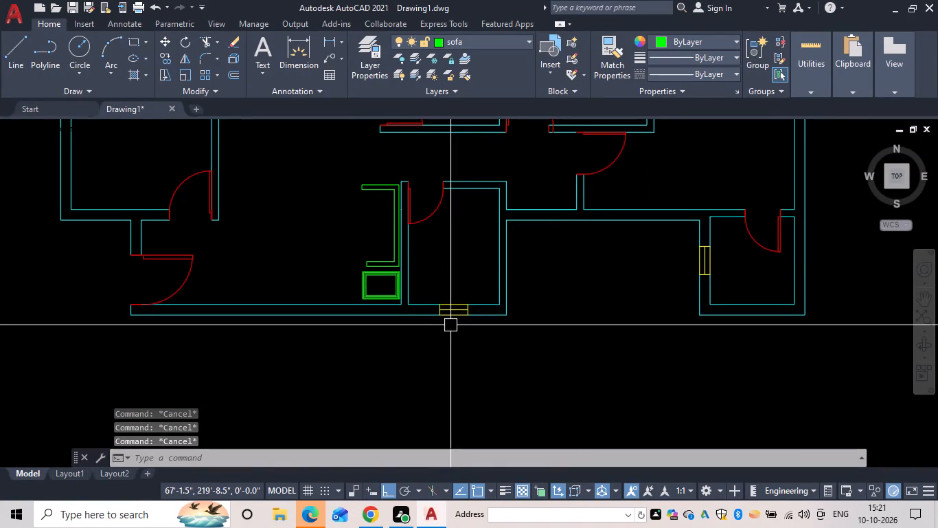
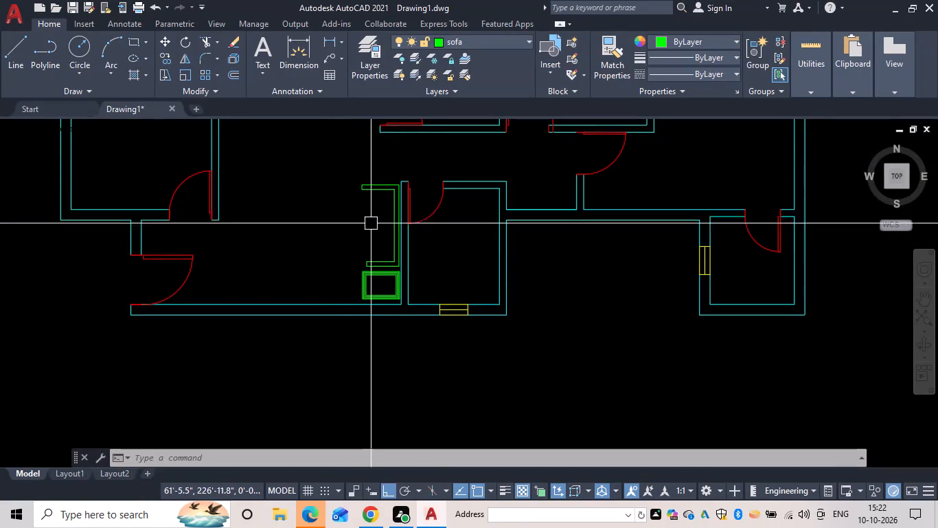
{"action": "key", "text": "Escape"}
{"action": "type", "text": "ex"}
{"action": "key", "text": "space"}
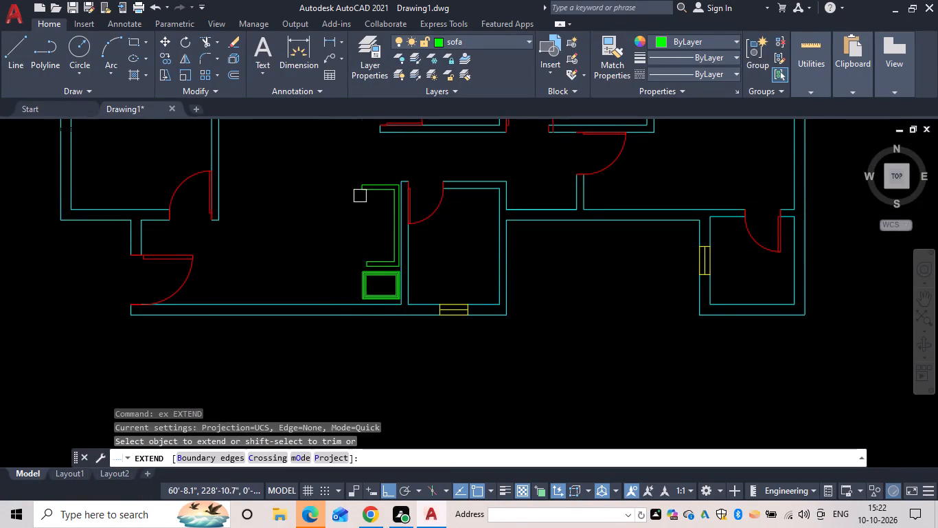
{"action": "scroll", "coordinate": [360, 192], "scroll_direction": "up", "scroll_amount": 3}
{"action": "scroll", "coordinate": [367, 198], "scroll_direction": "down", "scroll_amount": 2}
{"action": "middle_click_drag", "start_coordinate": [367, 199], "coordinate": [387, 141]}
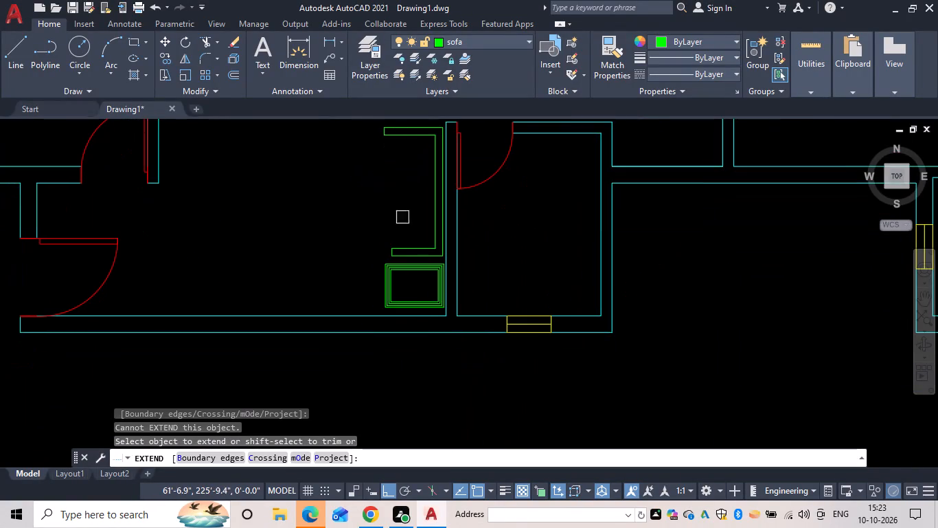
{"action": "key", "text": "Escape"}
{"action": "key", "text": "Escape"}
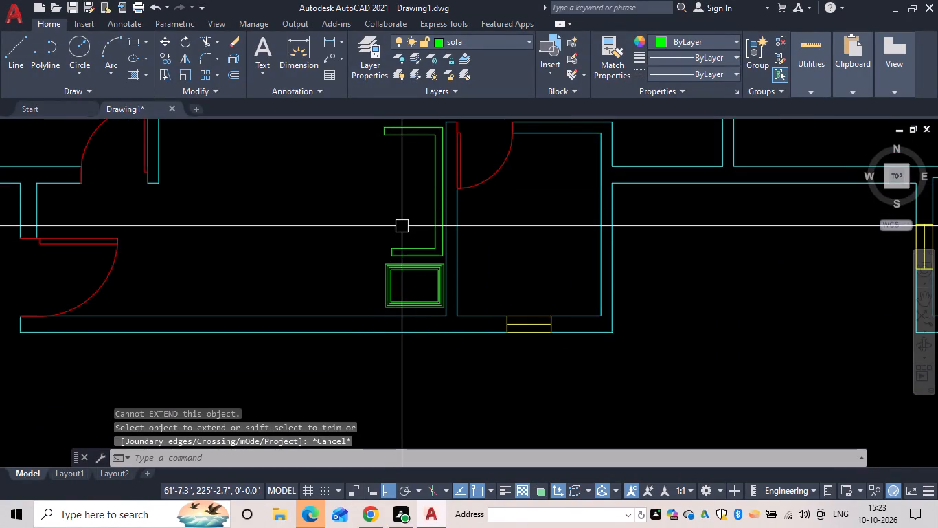
Draw a vertical guide line from the front end of the sofa's lower arm up to the upper arm's outer edge.
{"action": "type", "text": "l"}
{"action": "key", "text": "space"}
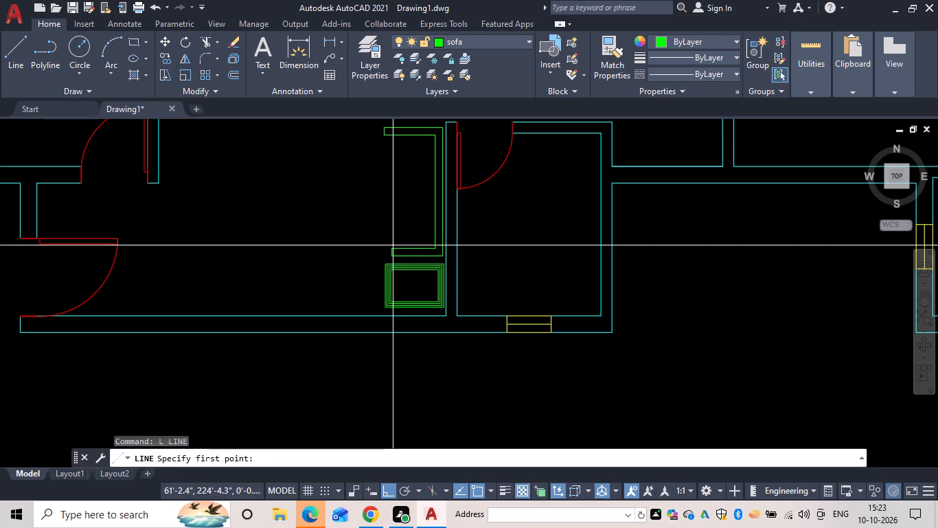
{"action": "left_click", "coordinate": [390, 247]}
{"action": "middle_click_drag", "start_coordinate": [400, 178], "coordinate": [422, 227]}
{"action": "scroll", "coordinate": [402, 199], "scroll_direction": "up", "scroll_amount": 2}
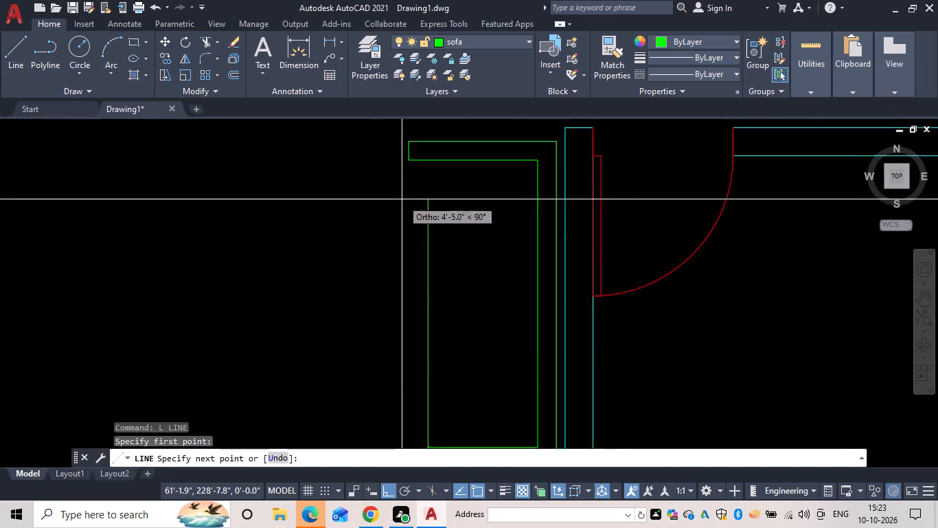
{"action": "scroll", "coordinate": [402, 199], "scroll_direction": "up", "scroll_amount": 1}
{"action": "middle_click_drag", "start_coordinate": [446, 162], "coordinate": [461, 202]}
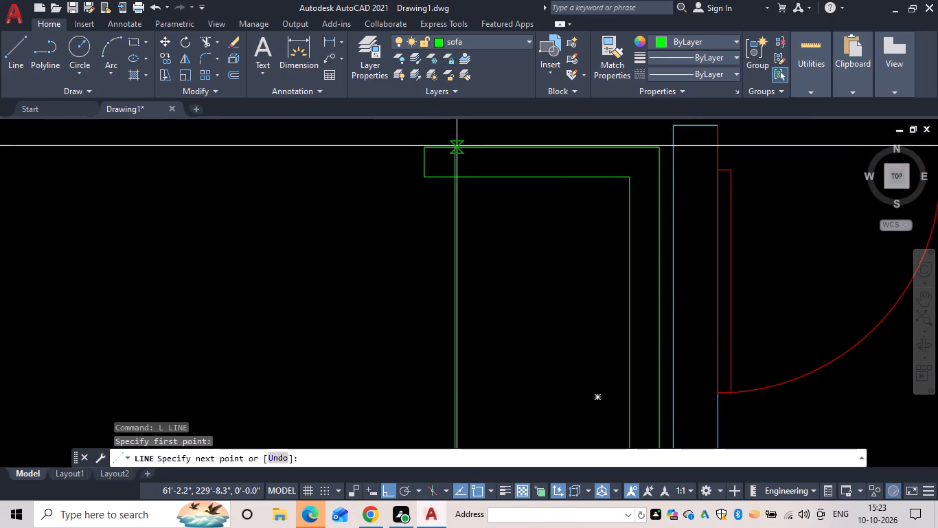
{"action": "left_click", "coordinate": [453, 144]}
{"action": "key", "text": "Escape"}
Trim the upper arm's overhang back to the guide line, then remove the guide line between the two arms.
{"action": "key", "text": "t"}
{"action": "type", "text": "r"}
{"action": "key", "text": "space"}
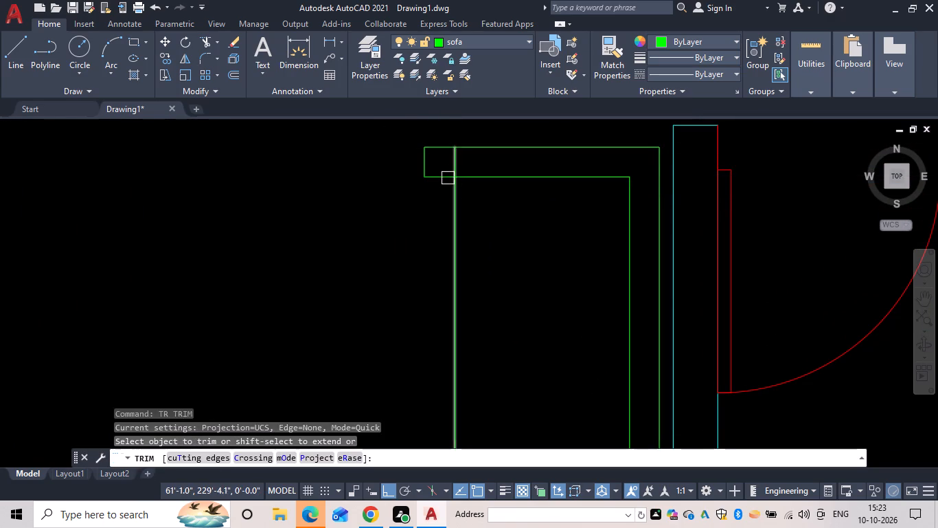
{"action": "left_click", "coordinate": [437, 176]}
{"action": "left_click", "coordinate": [428, 159]}
{"action": "left_click", "coordinate": [436, 149]}
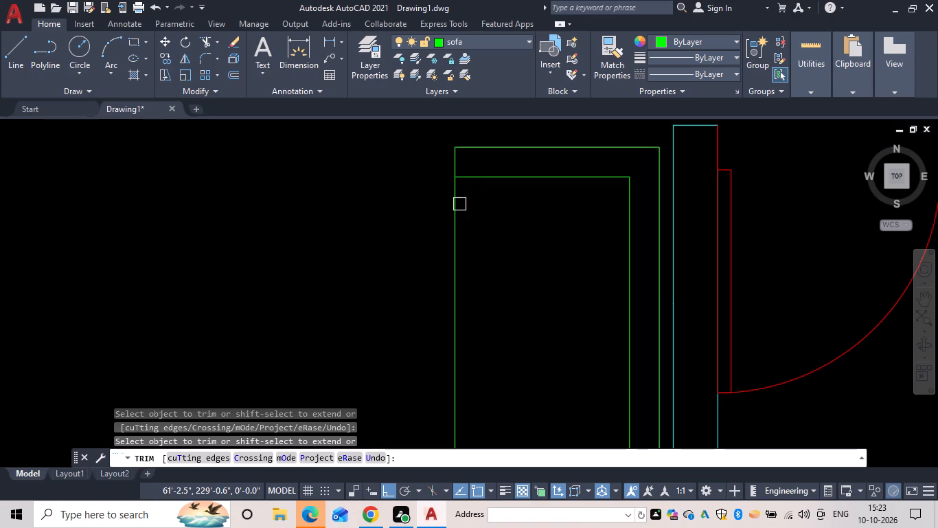
{"action": "left_click", "coordinate": [457, 206]}
{"action": "scroll", "coordinate": [465, 216], "scroll_direction": "down", "scroll_amount": 3}
{"action": "middle_click_drag", "start_coordinate": [457, 217], "coordinate": [443, 184]}
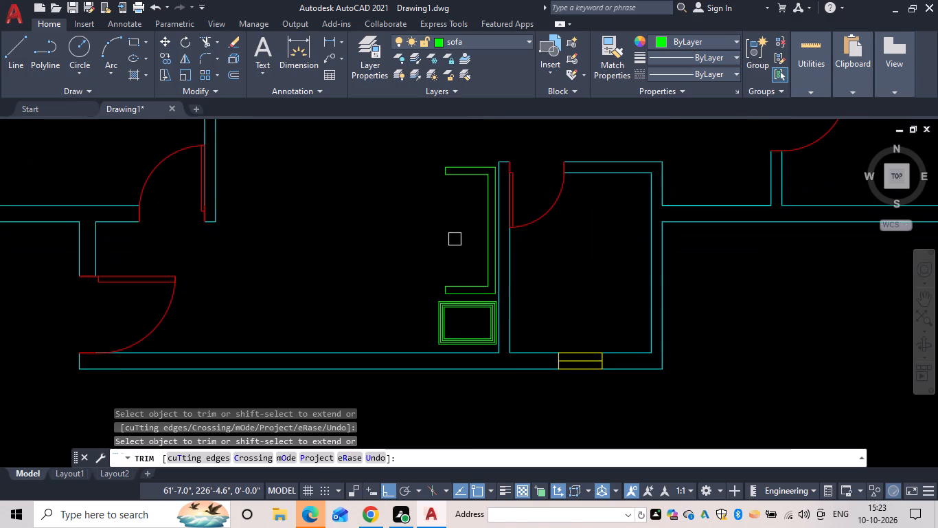
{"action": "key", "text": "Escape"}
{"action": "key", "text": "Escape"}
{"action": "key", "text": "Escape"}
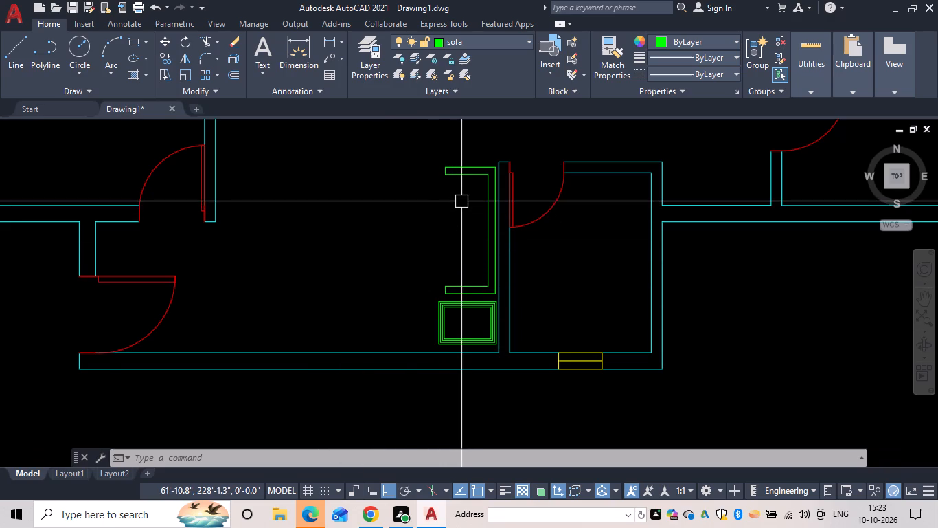
{"action": "key", "text": "Escape"}
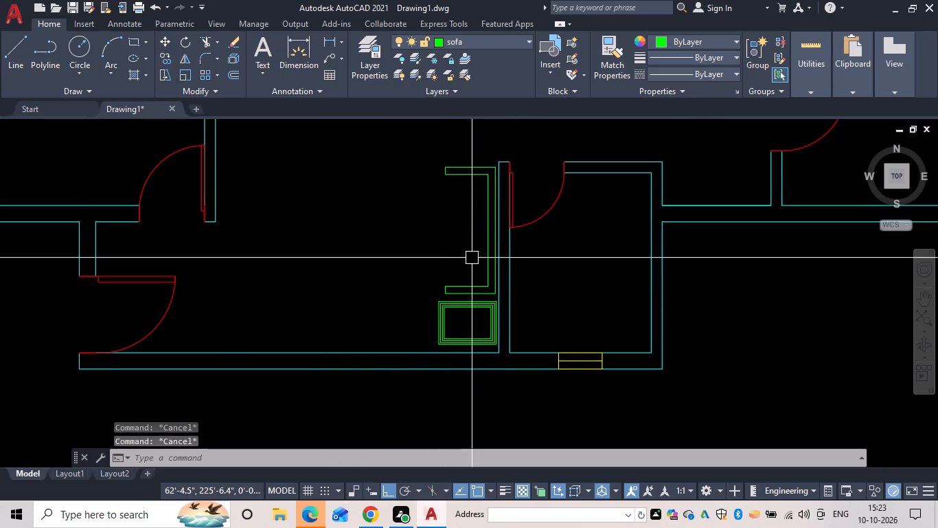
Measure the clear distance between the inner edges of the sofa's two arms with a linear dimension.
{"action": "type", "text": "dli"}
{"action": "key", "text": "space"}
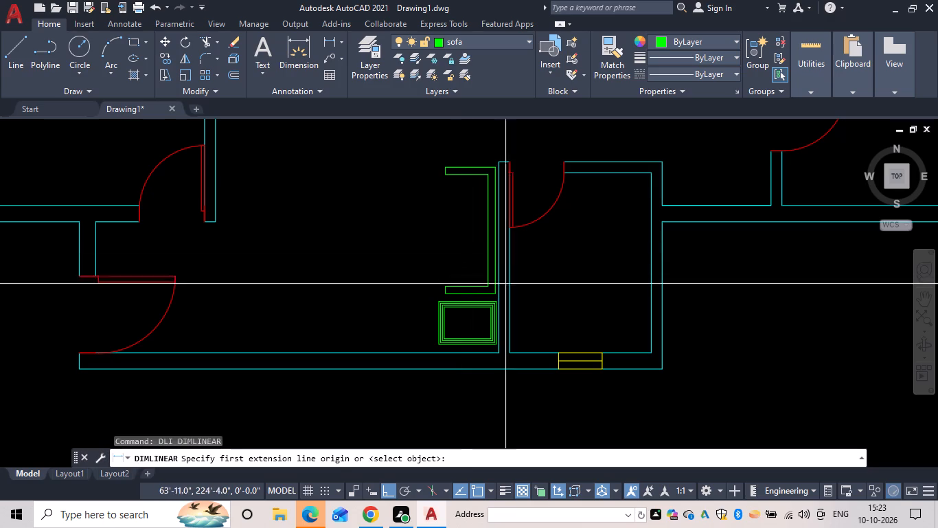
{"action": "left_click", "coordinate": [468, 283]}
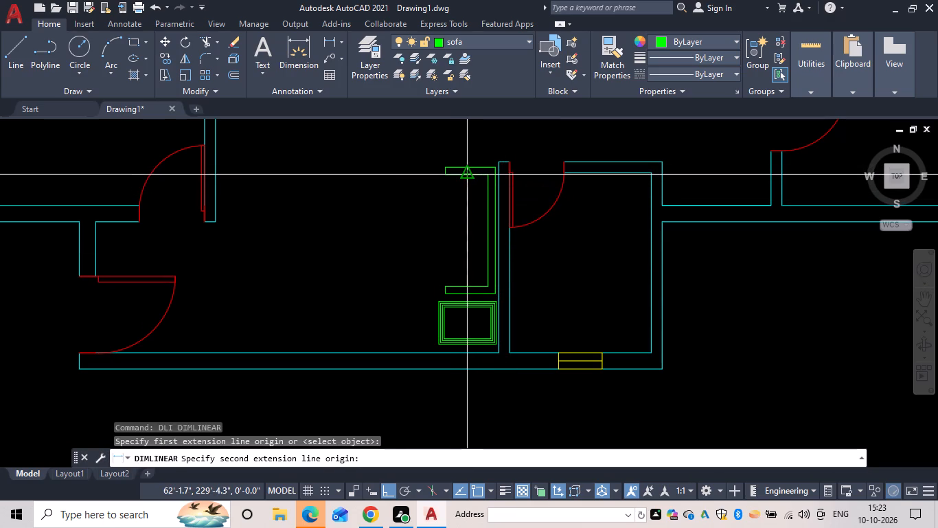
{"action": "left_click", "coordinate": [468, 175]}
{"action": "key", "text": "Escape"}
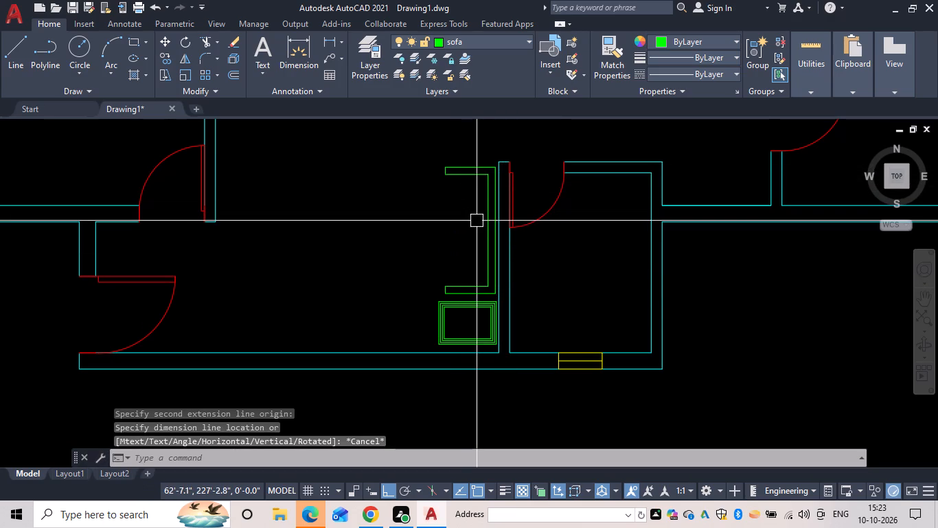
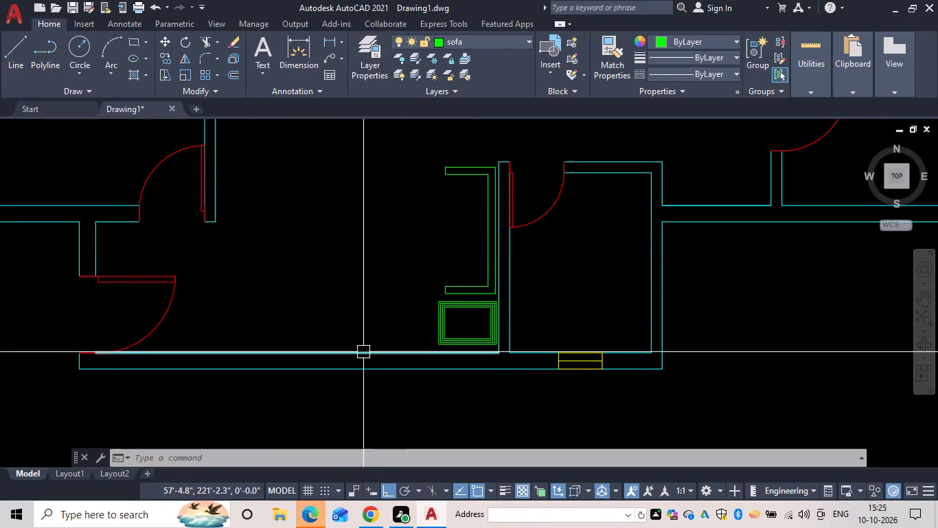
Copy the long sofa outline horizontally about 7'-8" west into the open floor of the central room.
{"action": "key", "text": "Escape"}
{"action": "key", "text": "c"}
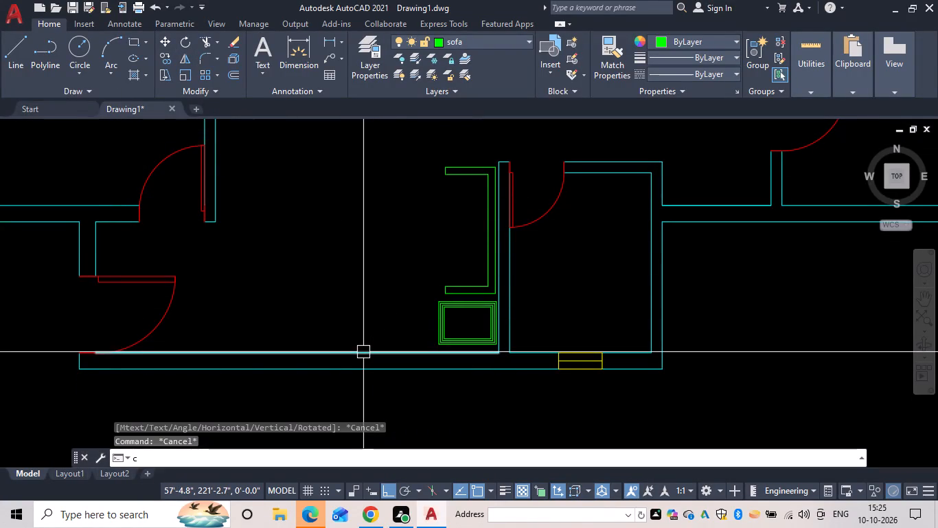
{"action": "key", "text": "o"}
{"action": "key", "text": "space"}
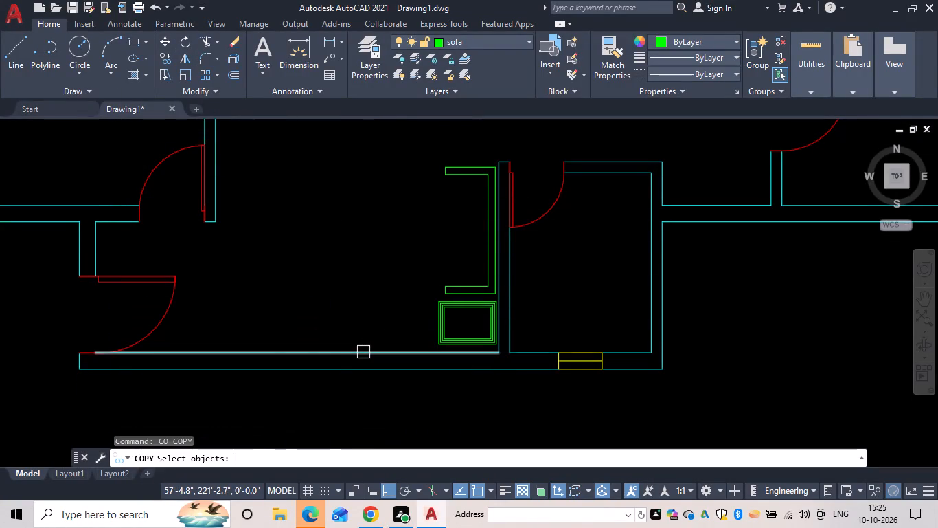
{"action": "scroll", "coordinate": [464, 295], "scroll_direction": "up", "scroll_amount": 4}
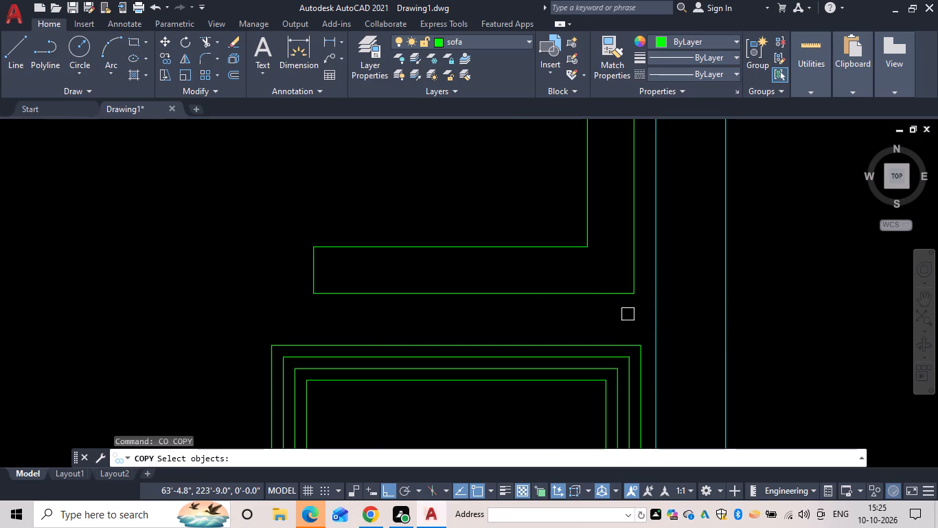
{"action": "left_click_drag", "start_coordinate": [634, 316], "coordinate": [624, 311]}
{"action": "scroll", "coordinate": [468, 168], "scroll_direction": "down", "scroll_amount": 4}
{"action": "middle_click_drag", "start_coordinate": [457, 170], "coordinate": [428, 373]}
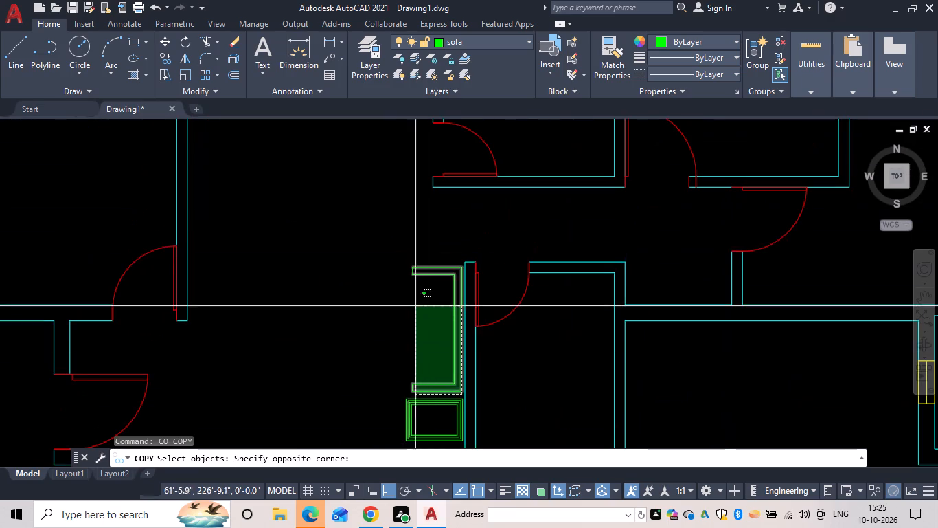
{"action": "left_click", "coordinate": [393, 239]}
{"action": "key", "text": "space"}
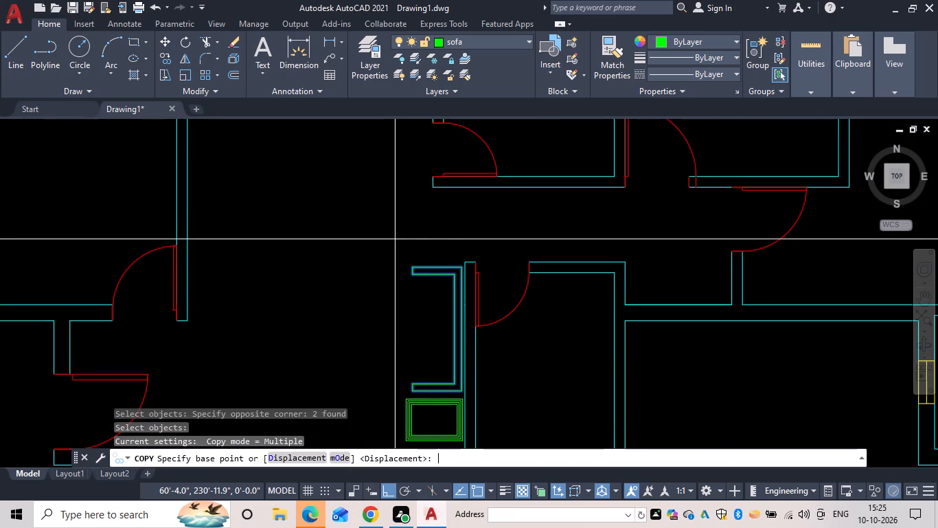
{"action": "left_click", "coordinate": [433, 266]}
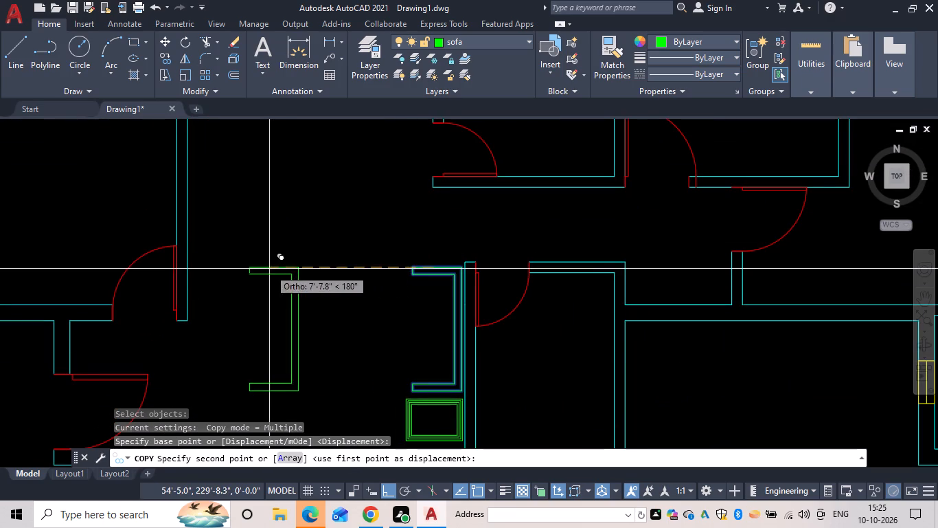
{"action": "left_click", "coordinate": [268, 269]}
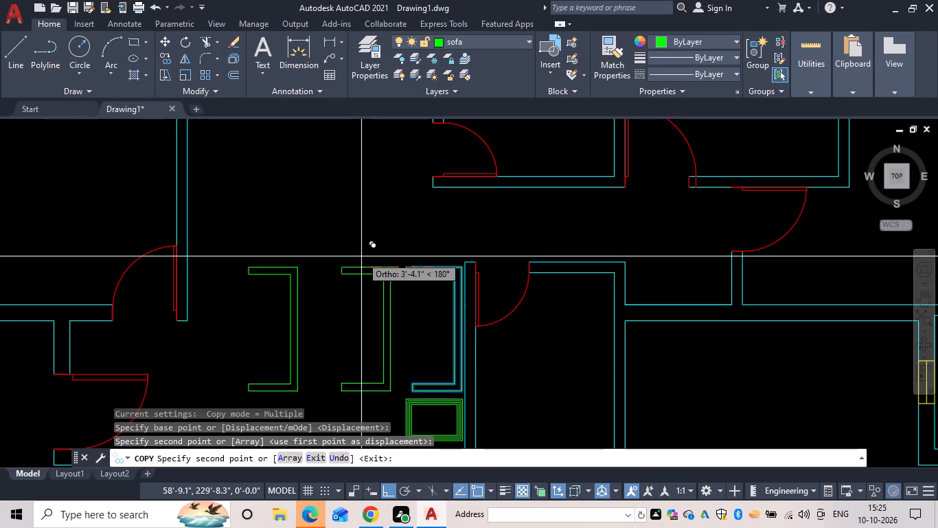
{"action": "key", "text": "Escape"}
Rotate the copied sofa outline 270° about its upper arm so that its arms point up the plan.
{"action": "type", "text": "ro"}
{"action": "key", "text": "space"}
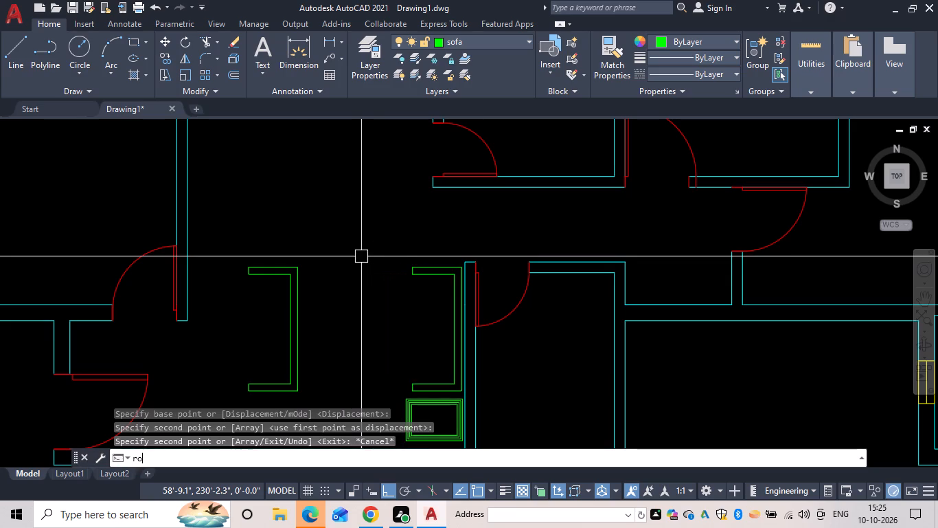
{"action": "left_click", "coordinate": [320, 390]}
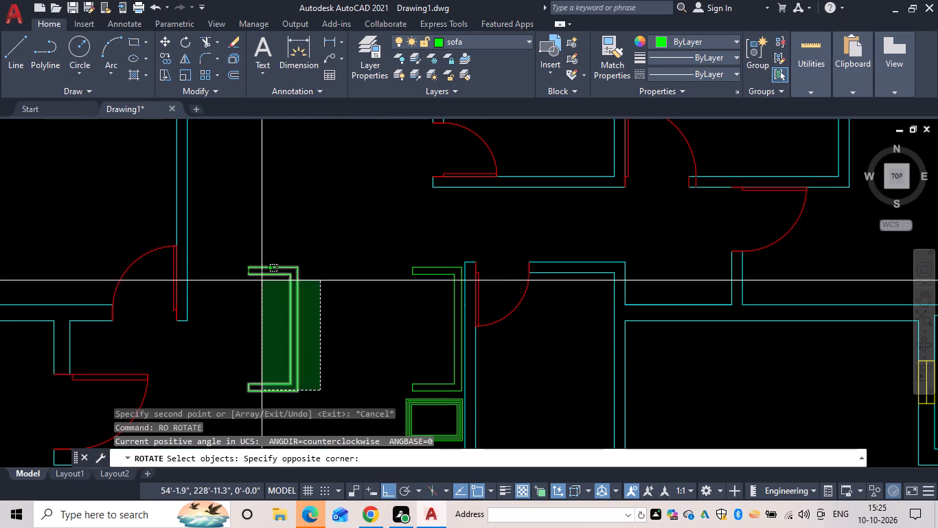
{"action": "left_click_drag", "start_coordinate": [257, 269], "coordinate": [259, 275]}
{"action": "key", "text": "space"}
{"action": "left_click_drag", "start_coordinate": [289, 284], "coordinate": [298, 296]}
{"action": "left_click", "coordinate": [317, 373]}
{"action": "key", "text": "Escape"}
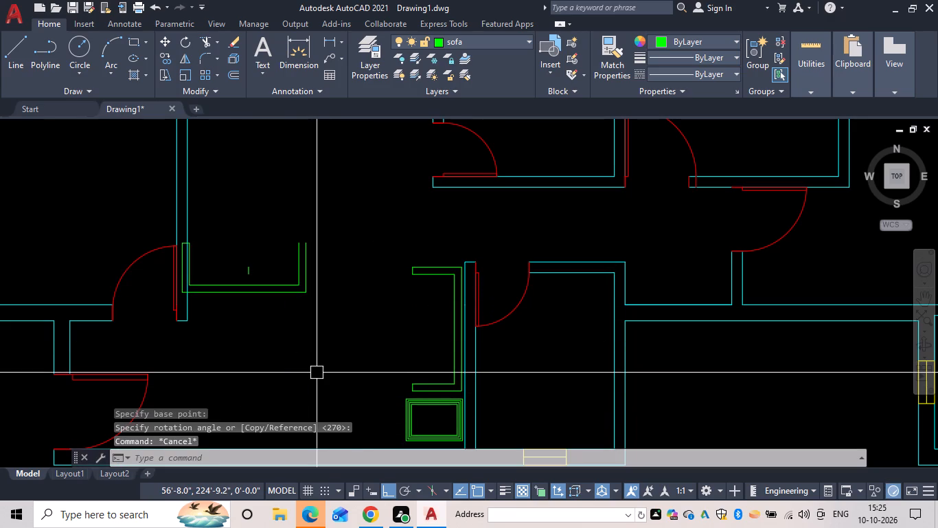
Rotate the stray arm-end line left inside the copied sofa 90° to horizontal about its lower endpoint.
{"action": "scroll", "coordinate": [244, 273], "scroll_direction": "up", "scroll_amount": 3}
{"action": "left_click", "coordinate": [255, 261]}
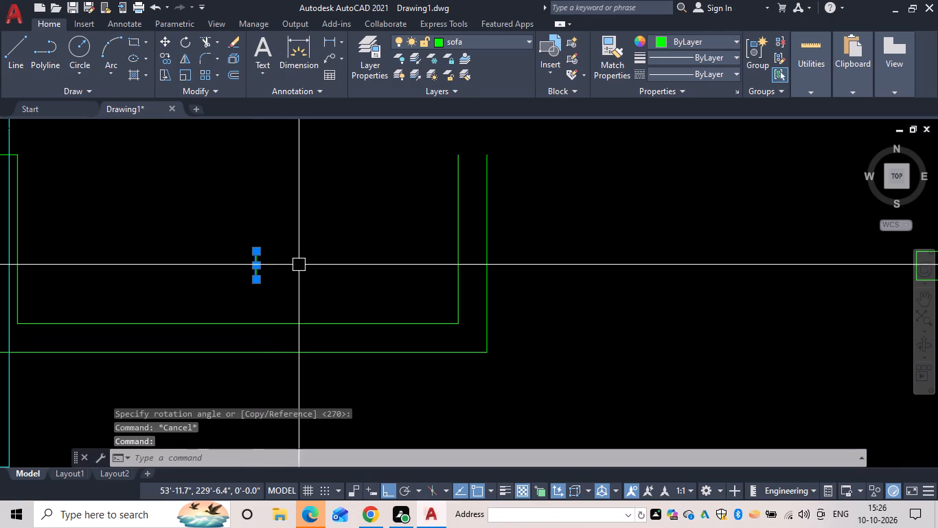
{"action": "type", "text": "ro"}
{"action": "key", "text": "space"}
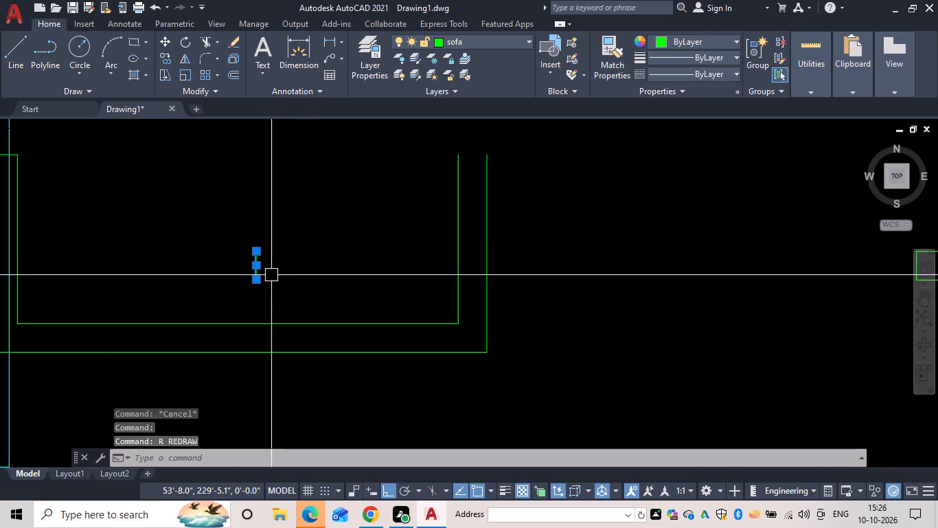
{"action": "type", "text": "ro"}
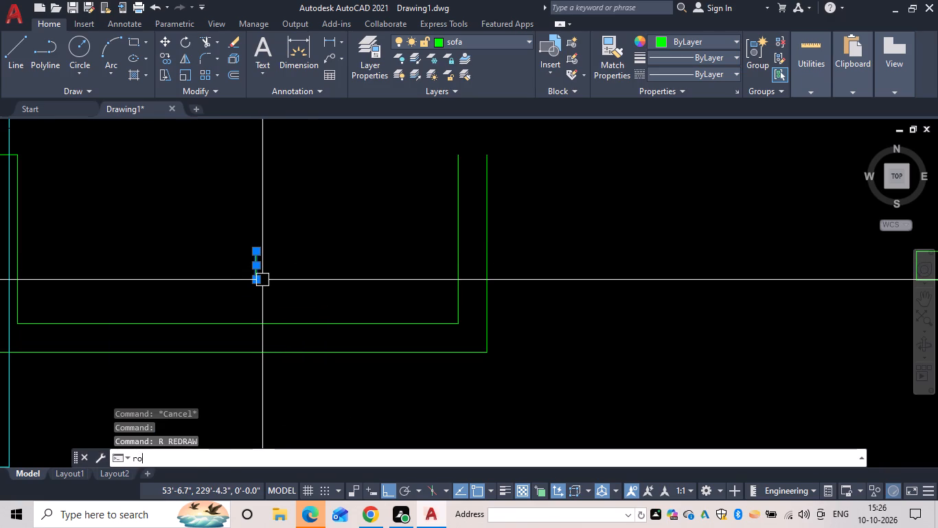
{"action": "key", "text": "space"}
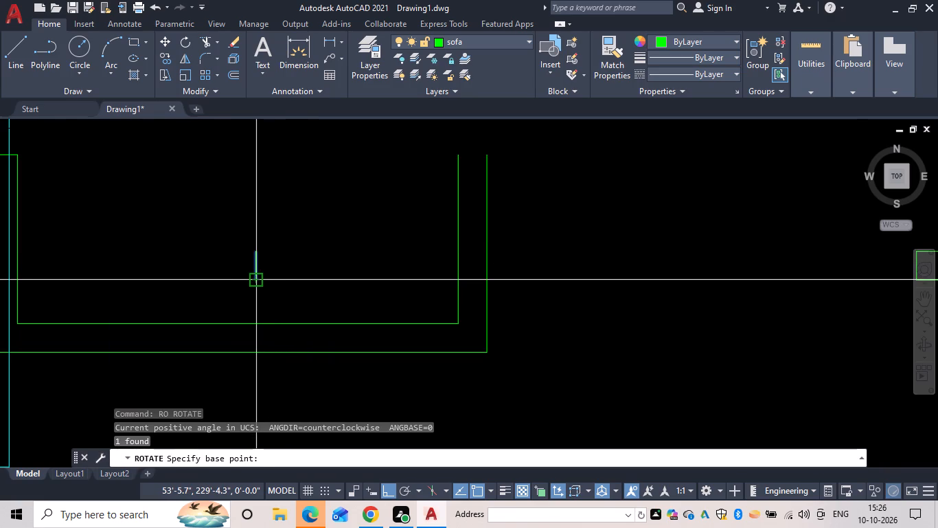
{"action": "left_click_drag", "start_coordinate": [257, 282], "coordinate": [272, 282]}
{"action": "left_click", "coordinate": [255, 217]}
{"action": "key", "text": "Escape"}
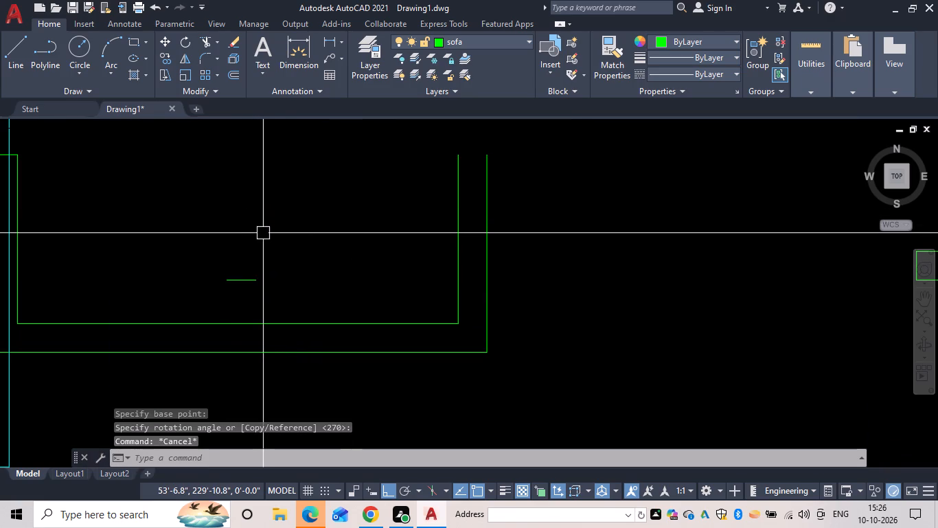
Move the short horizontal line onto the open end of the copied sofa's right arm, snapping to its outer corner.
{"action": "type", "text": "m"}
{"action": "key", "text": "space"}
{"action": "left_click", "coordinate": [249, 278]}
{"action": "key", "text": "space"}
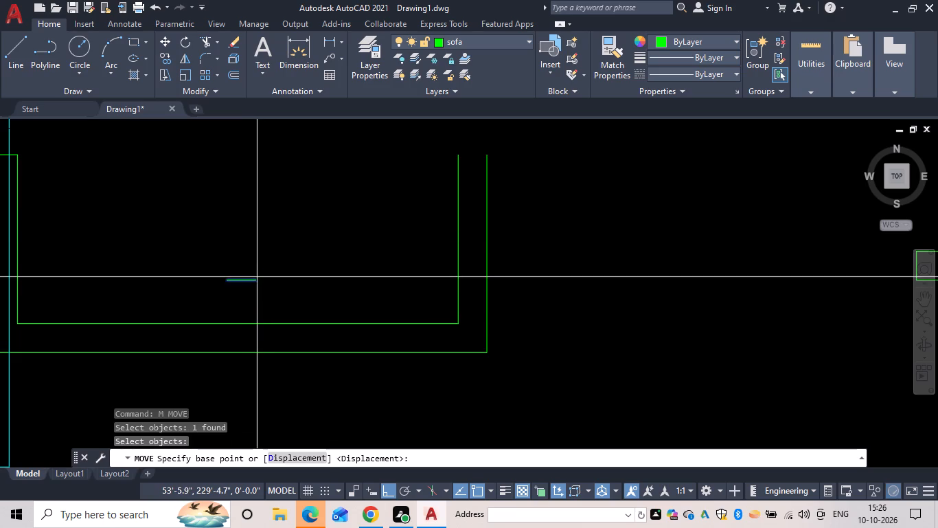
{"action": "left_click_drag", "start_coordinate": [254, 281], "coordinate": [260, 281]}
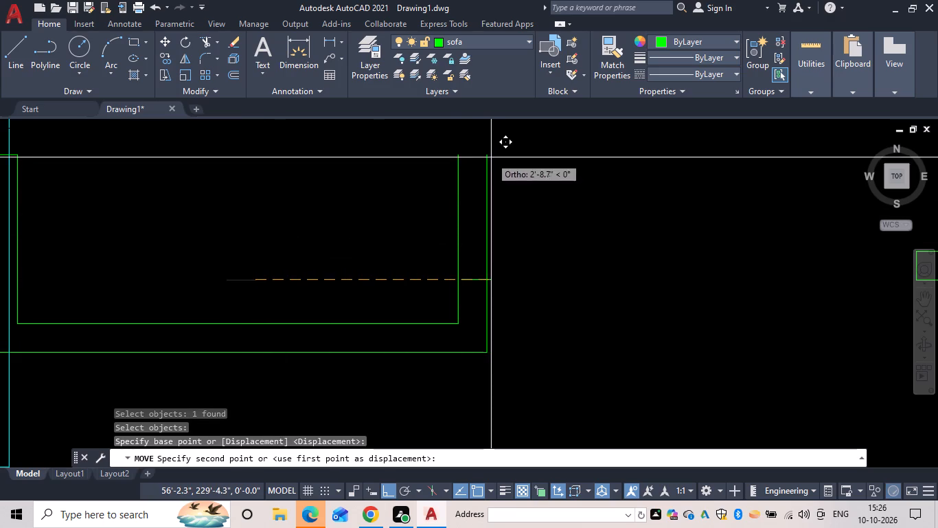
{"action": "left_click", "coordinate": [488, 155]}
{"action": "scroll", "coordinate": [470, 244], "scroll_direction": "down", "scroll_amount": 3}
{"action": "middle_click_drag", "start_coordinate": [470, 245], "coordinate": [505, 219]}
{"action": "key", "text": "Escape"}
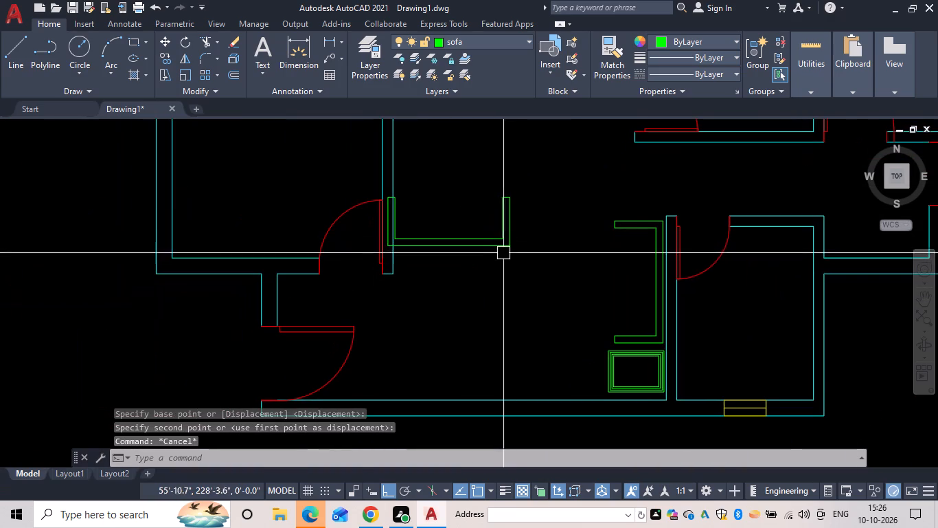
Move the copied sofa straight down so that its back sits just above the room's lower wall.
{"action": "key", "text": "m"}
{"action": "key", "text": "space"}
{"action": "left_click_drag", "start_coordinate": [540, 271], "coordinate": [496, 245]}
{"action": "left_click", "coordinate": [447, 188]}
{"action": "scroll", "coordinate": [380, 206], "scroll_direction": "up", "scroll_amount": 2}
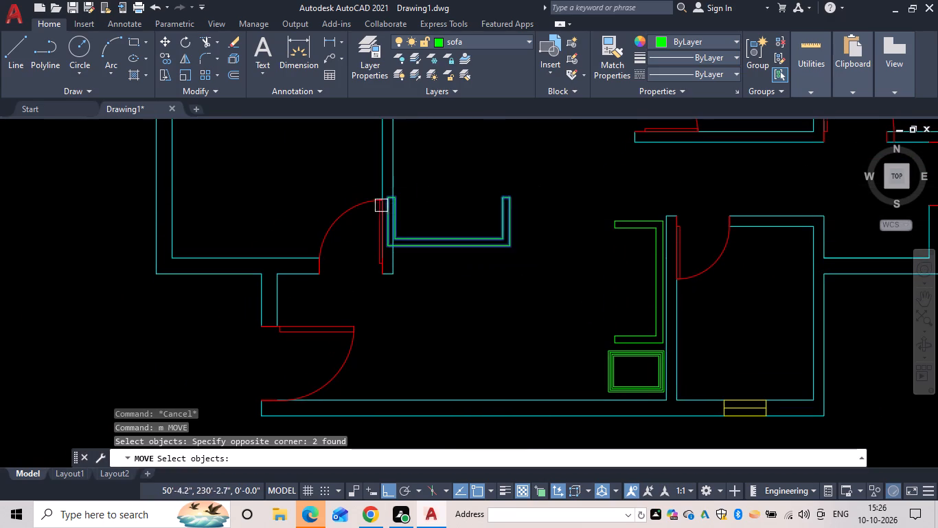
{"action": "scroll", "coordinate": [380, 205], "scroll_direction": "up", "scroll_amount": 2}
{"action": "scroll", "coordinate": [580, 354], "scroll_direction": "down", "scroll_amount": 3}
{"action": "middle_click_drag", "start_coordinate": [568, 342], "coordinate": [483, 217]}
{"action": "key", "text": "space"}
{"action": "left_click", "coordinate": [519, 256]}
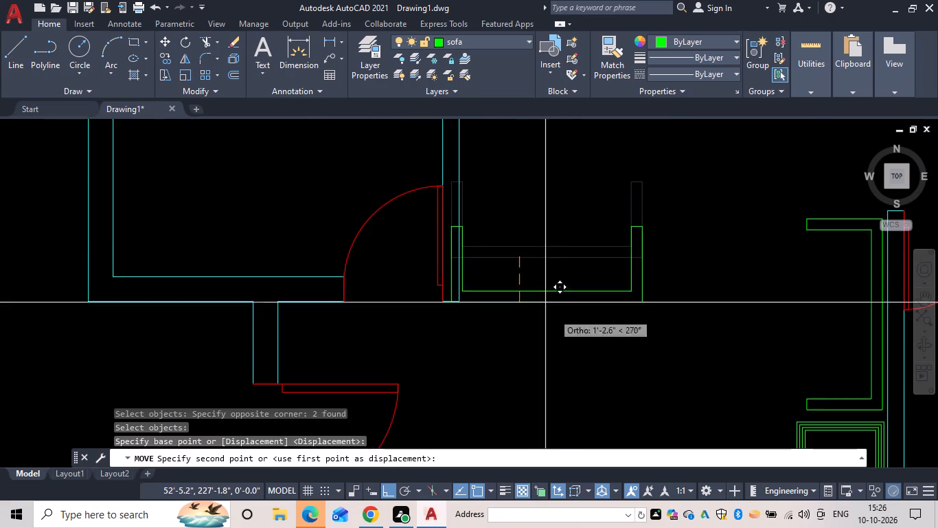
{"action": "scroll", "coordinate": [558, 331], "scroll_direction": "down", "scroll_amount": 1}
{"action": "middle_click_drag", "start_coordinate": [556, 331], "coordinate": [538, 220]}
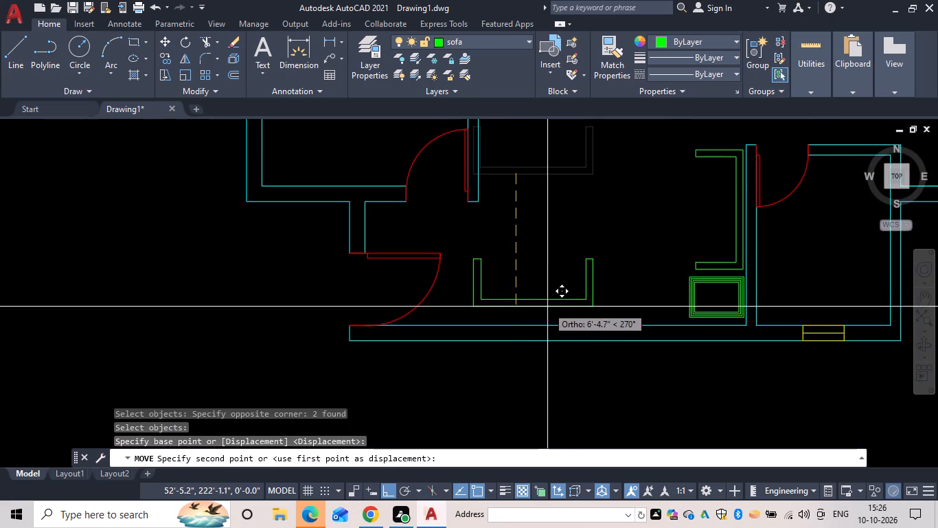
{"action": "left_click", "coordinate": [550, 317]}
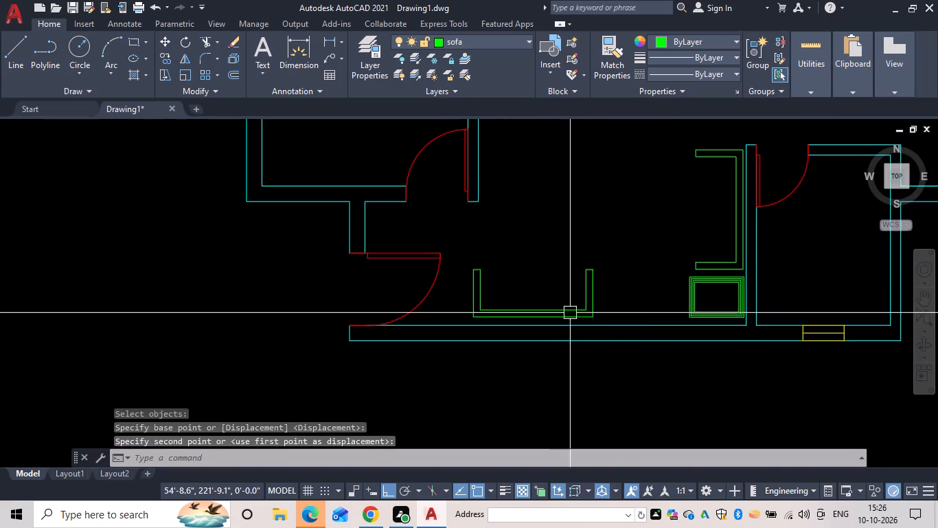
{"action": "key", "text": "Escape"}
Move the copied sofa horizontally about 4'-3" east along the lower wall, close to the nested side table.
{"action": "scroll", "coordinate": [619, 317], "scroll_direction": "up", "scroll_amount": 3}
{"action": "scroll", "coordinate": [610, 312], "scroll_direction": "down", "scroll_amount": 2}
{"action": "middle_click_drag", "start_coordinate": [608, 312], "coordinate": [755, 276]}
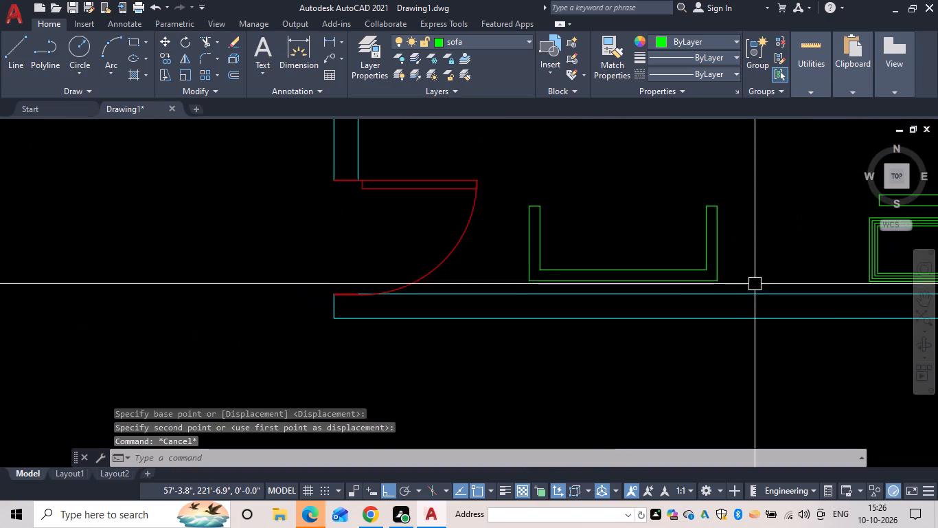
{"action": "scroll", "coordinate": [733, 289], "scroll_direction": "up", "scroll_amount": 4}
{"action": "key", "text": "space"}
{"action": "left_click_drag", "start_coordinate": [700, 290], "coordinate": [674, 290]}
{"action": "scroll", "coordinate": [301, 157], "scroll_direction": "down", "scroll_amount": 3}
{"action": "middle_click_drag", "start_coordinate": [306, 162], "coordinate": [543, 309]}
{"action": "left_click", "coordinate": [277, 176]}
{"action": "key", "text": "space"}
{"action": "left_click_drag", "start_coordinate": [341, 221], "coordinate": [351, 225]}
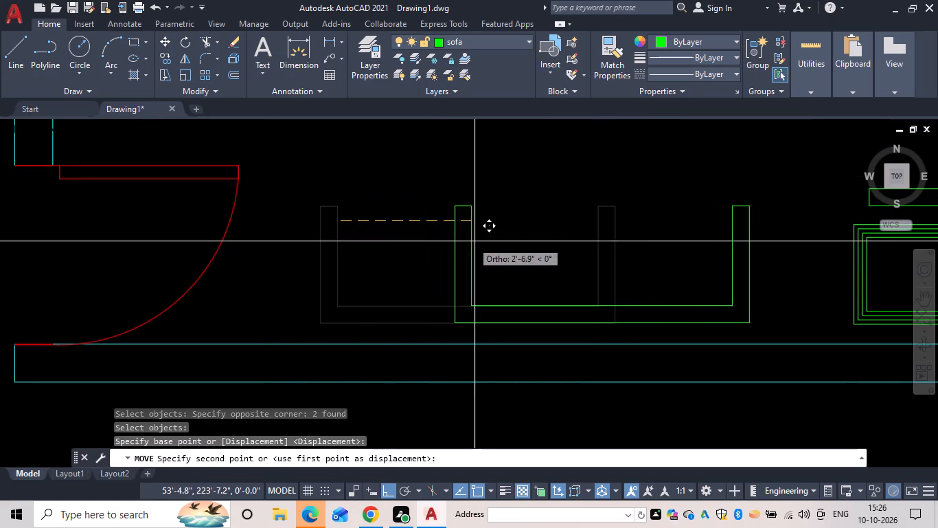
{"action": "left_click", "coordinate": [556, 247]}
{"action": "key", "text": "Escape"}
{"action": "scroll", "coordinate": [494, 256], "scroll_direction": "down", "scroll_amount": 3}
{"action": "middle_click_drag", "start_coordinate": [492, 259], "coordinate": [491, 259]}
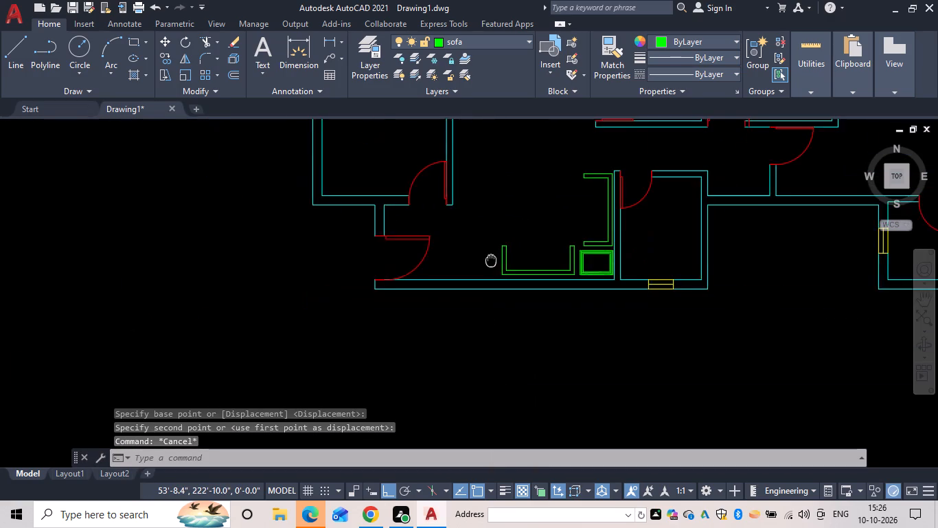
{"action": "middle_click_drag", "start_coordinate": [491, 259], "coordinate": [475, 280]}
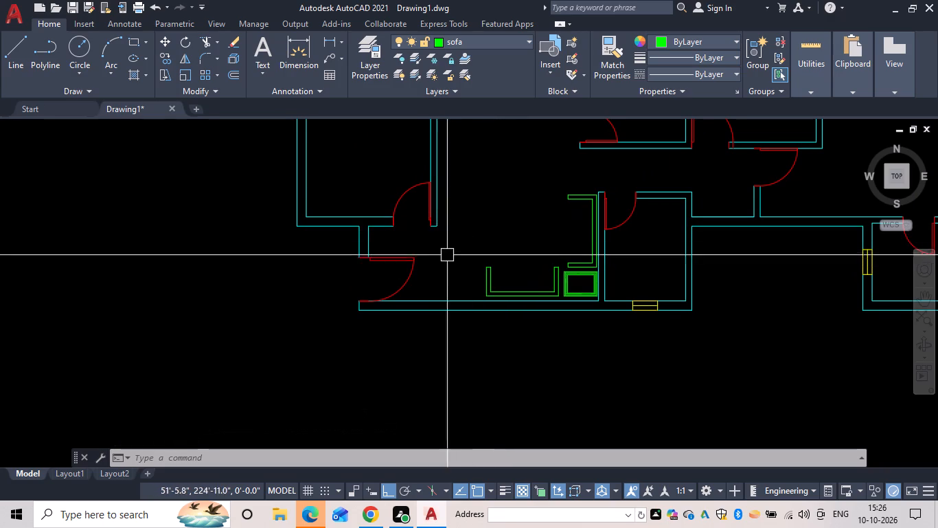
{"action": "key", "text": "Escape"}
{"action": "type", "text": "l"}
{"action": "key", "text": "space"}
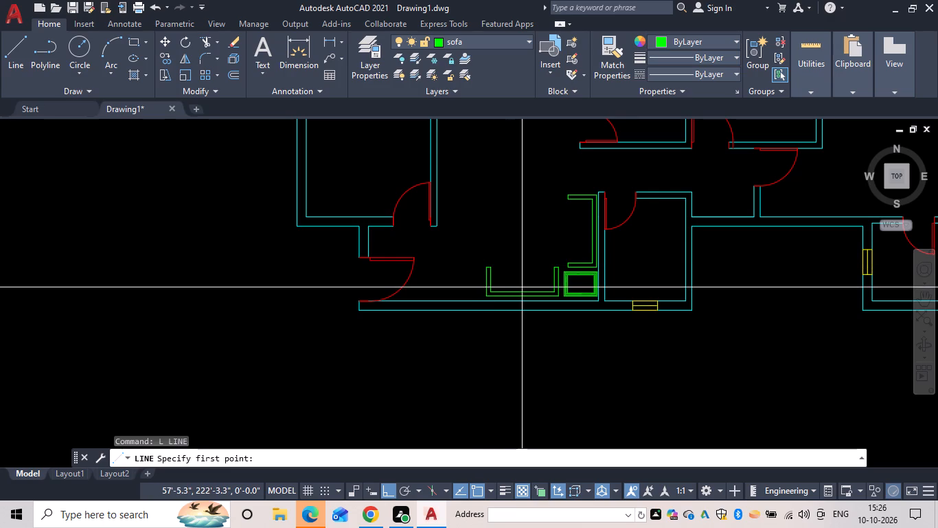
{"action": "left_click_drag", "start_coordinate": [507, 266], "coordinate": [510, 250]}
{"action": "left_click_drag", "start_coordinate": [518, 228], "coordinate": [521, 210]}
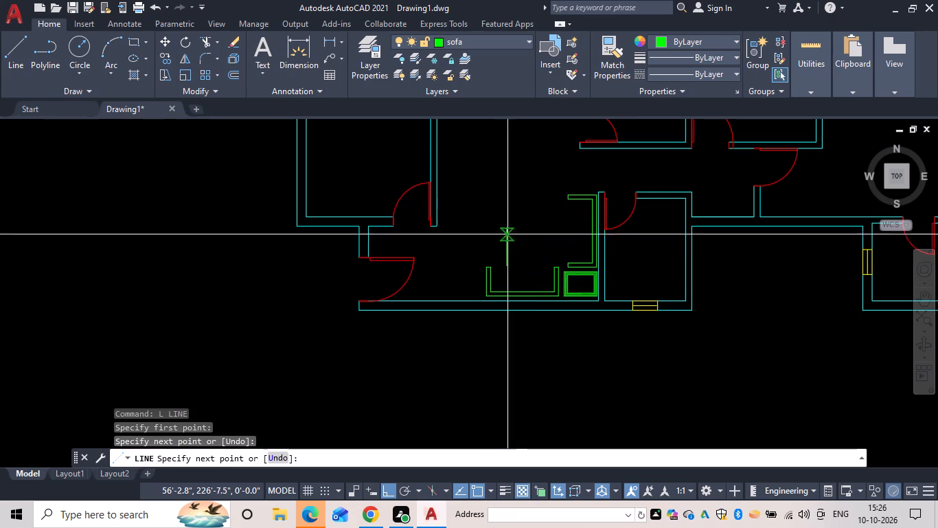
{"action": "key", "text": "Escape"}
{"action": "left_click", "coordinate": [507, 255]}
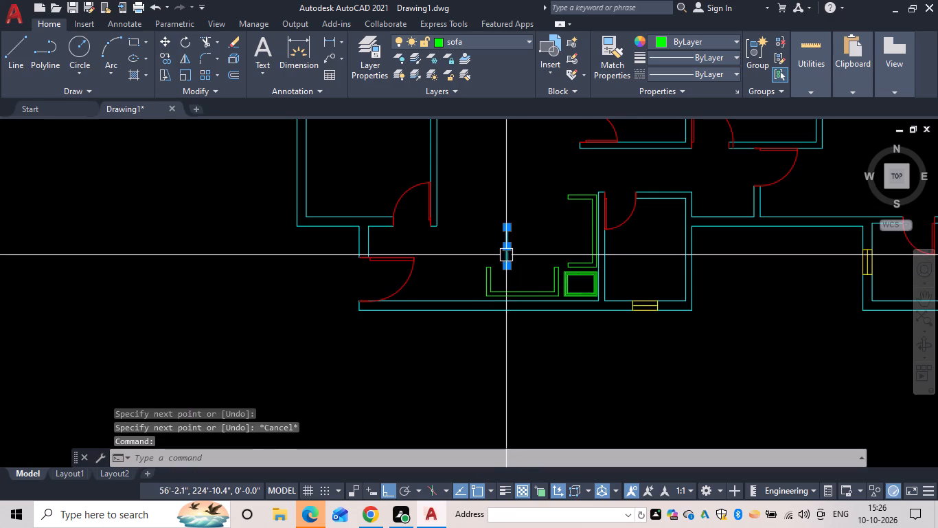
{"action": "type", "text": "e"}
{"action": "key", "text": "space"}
Draw the rectangular centre table, 5' wide by 2'6" deep, from lines in the open space above the lower sofa.
{"action": "key", "text": "l"}
{"action": "key", "text": "space"}
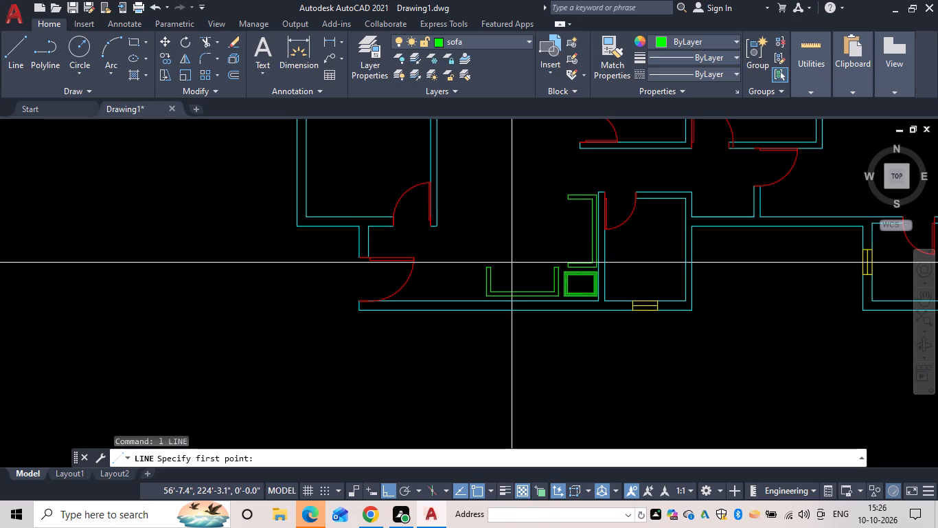
{"action": "scroll", "coordinate": [502, 220], "scroll_direction": "up", "scroll_amount": 1}
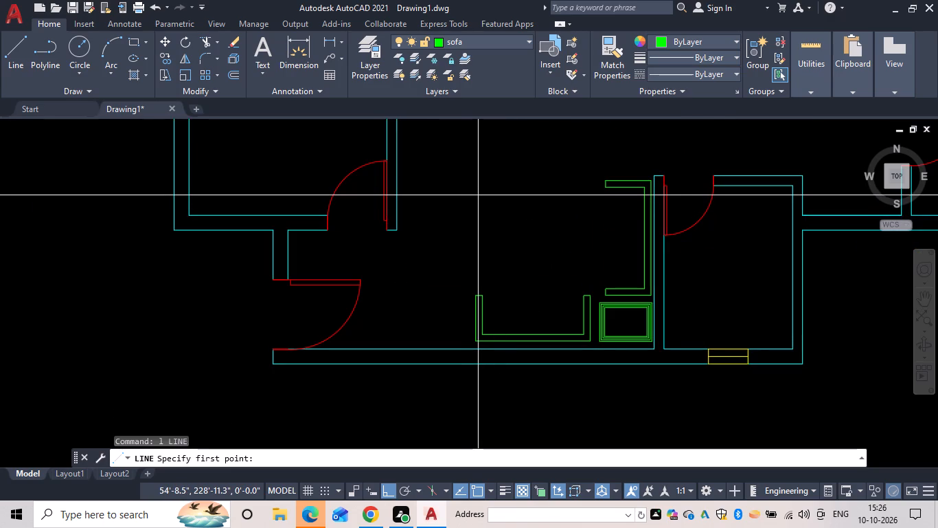
{"action": "left_click_drag", "start_coordinate": [482, 208], "coordinate": [492, 208]}
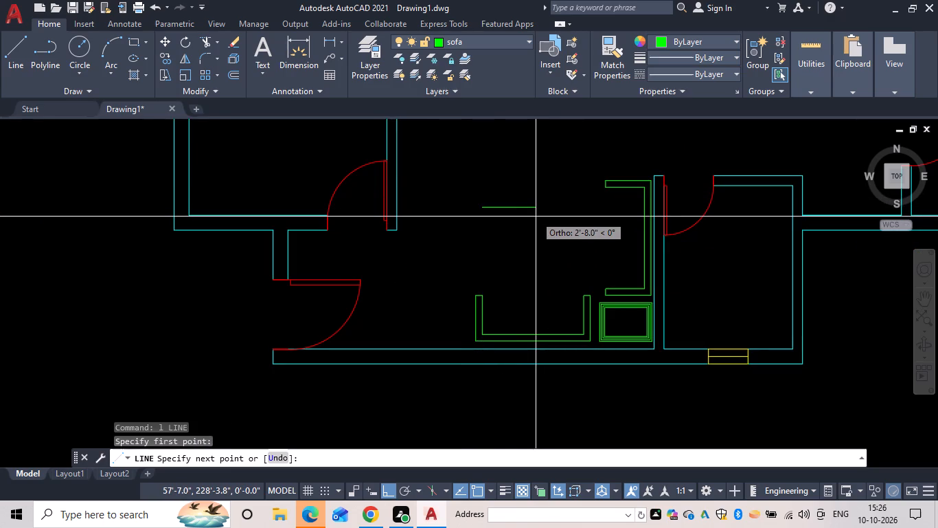
{"action": "type", "text": "5'"}
{"action": "key", "text": "space"}
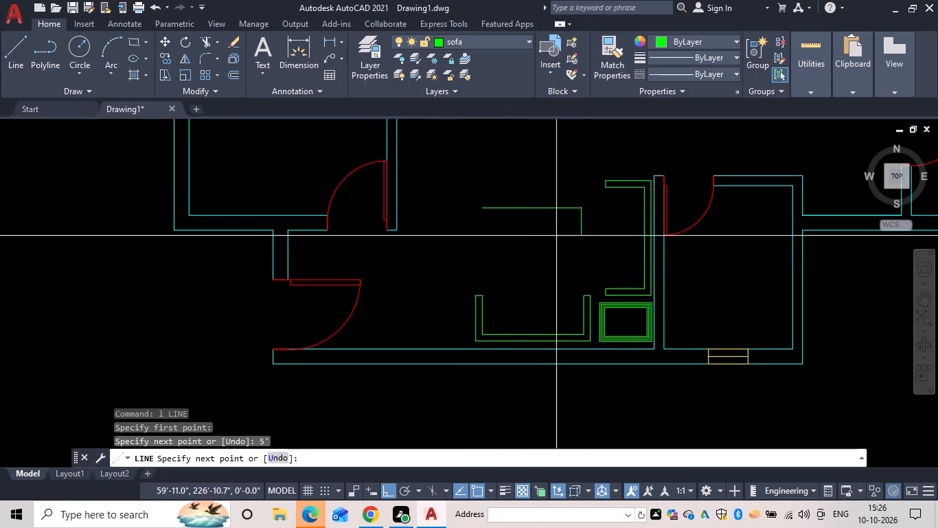
{"action": "type", "text": "2'6"}
{"action": "key", "text": "space"}
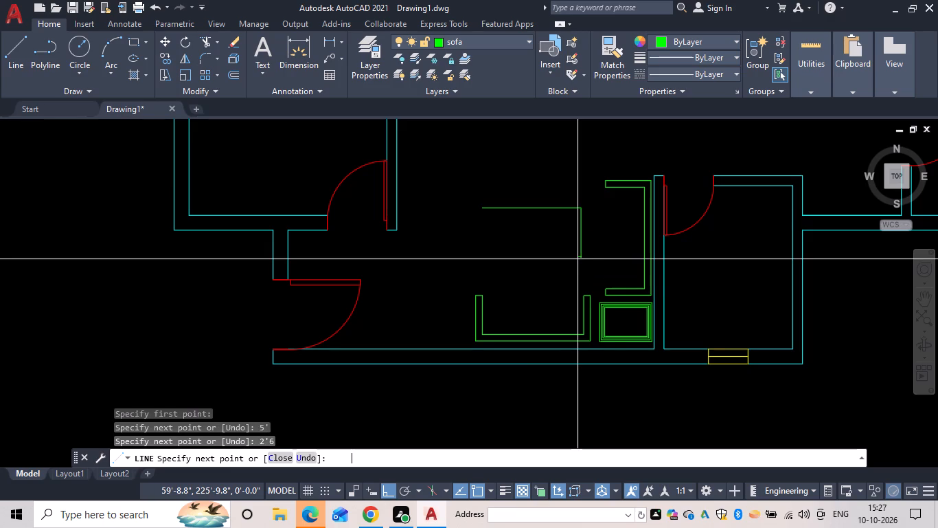
{"action": "type", "text": "5'"}
{"action": "key", "text": "space"}
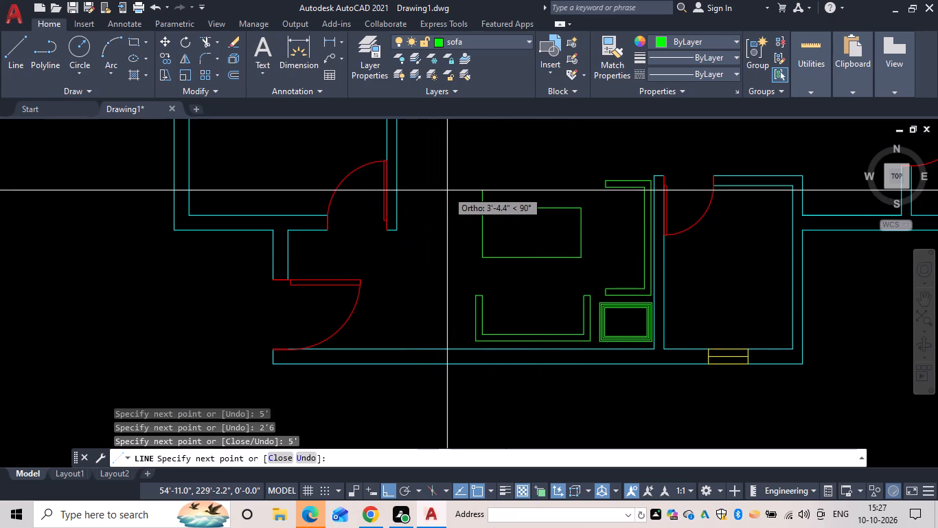
{"action": "type", "text": "2'6"}
{"action": "key", "text": "space"}
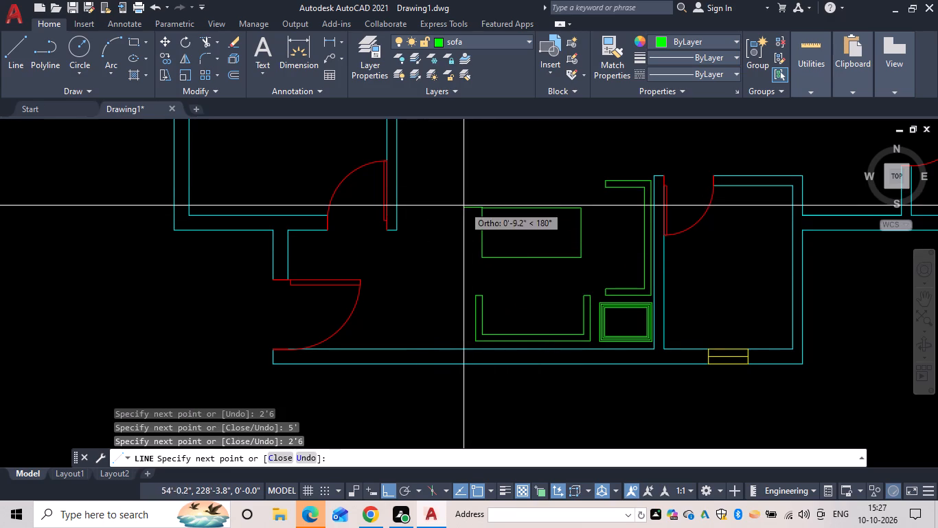
{"action": "key", "text": "Escape"}
{"action": "key", "text": "Escape"}
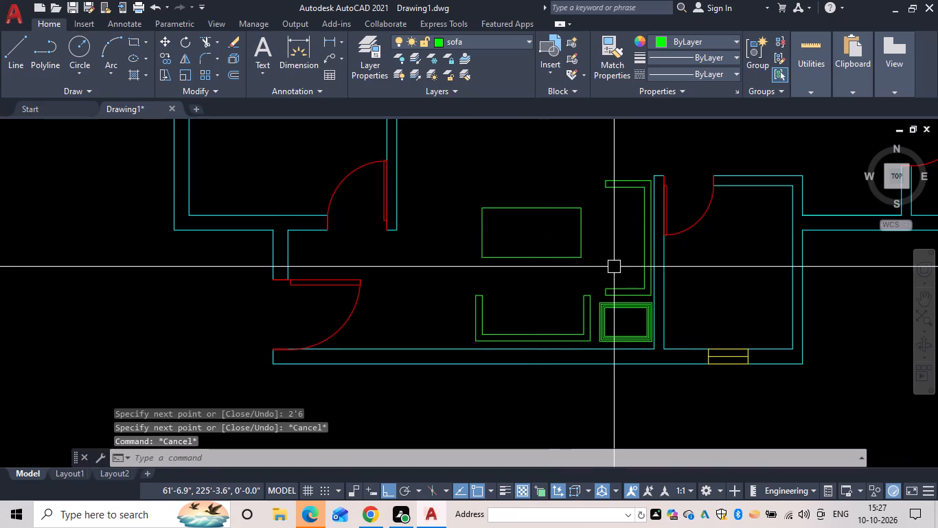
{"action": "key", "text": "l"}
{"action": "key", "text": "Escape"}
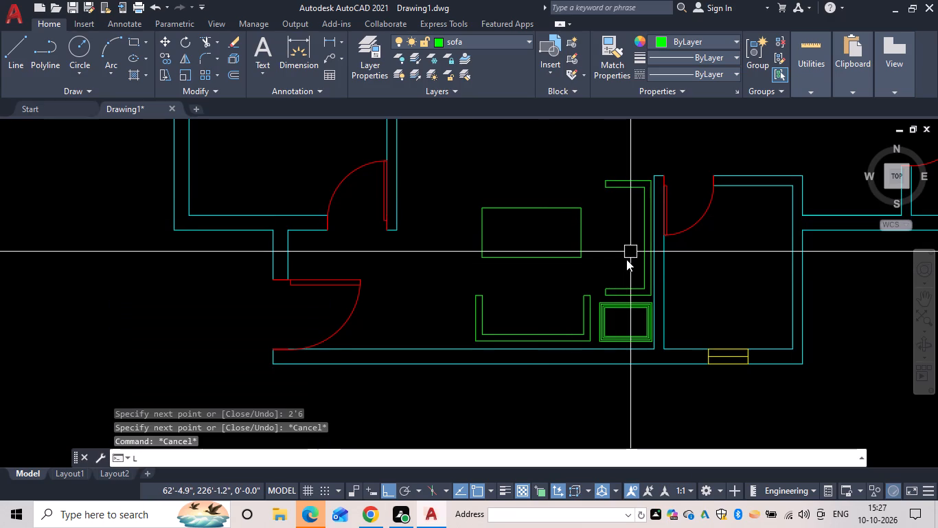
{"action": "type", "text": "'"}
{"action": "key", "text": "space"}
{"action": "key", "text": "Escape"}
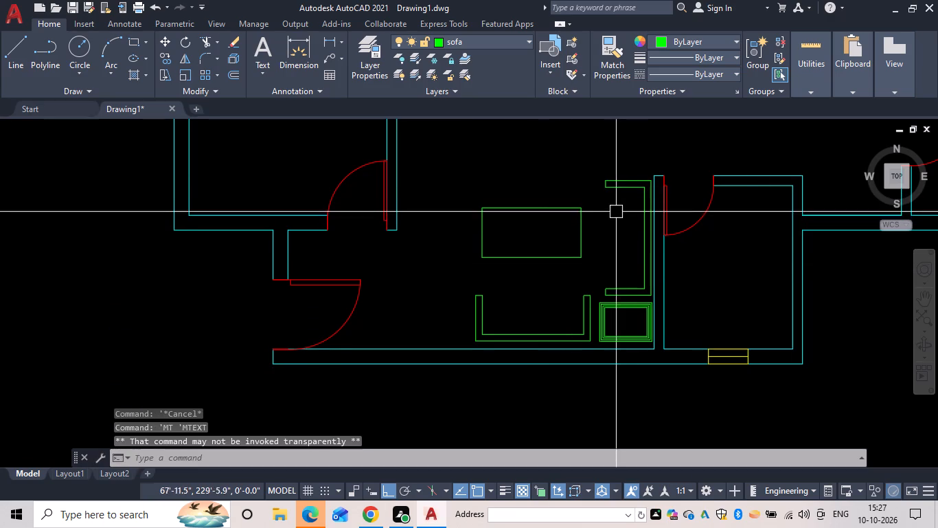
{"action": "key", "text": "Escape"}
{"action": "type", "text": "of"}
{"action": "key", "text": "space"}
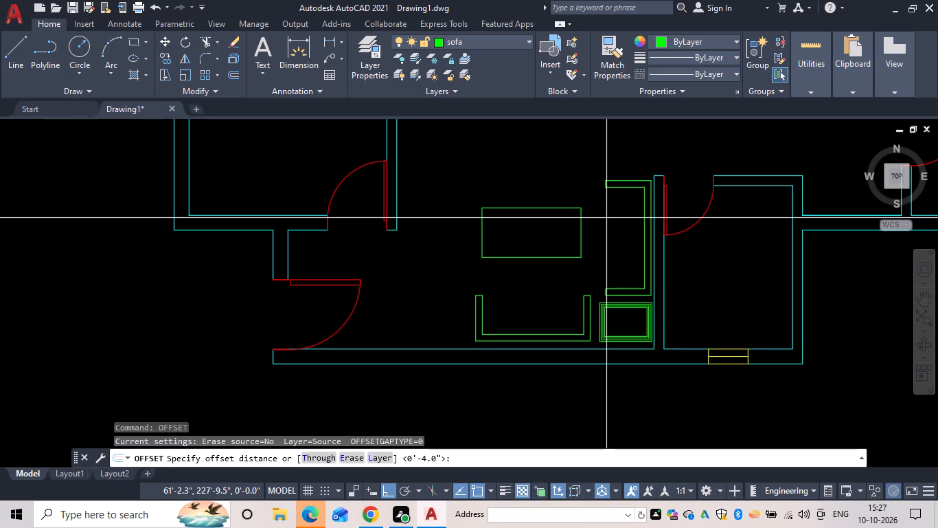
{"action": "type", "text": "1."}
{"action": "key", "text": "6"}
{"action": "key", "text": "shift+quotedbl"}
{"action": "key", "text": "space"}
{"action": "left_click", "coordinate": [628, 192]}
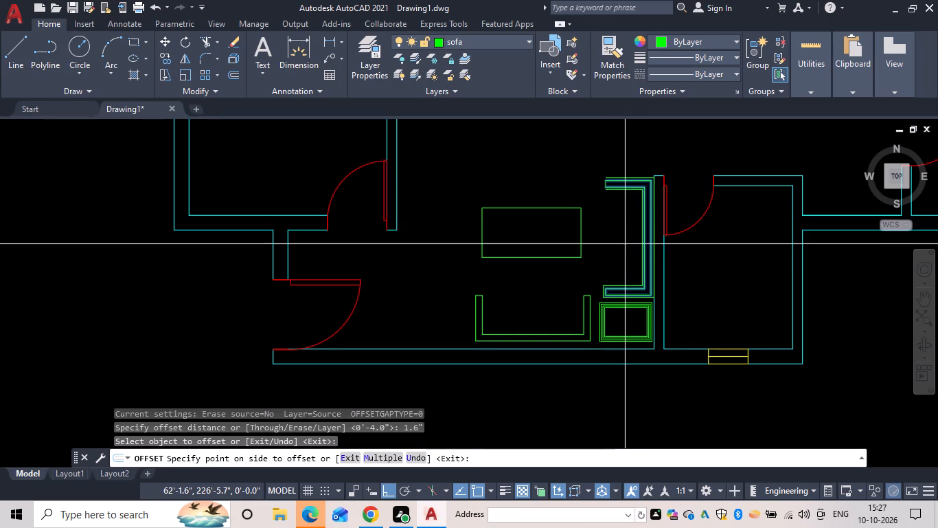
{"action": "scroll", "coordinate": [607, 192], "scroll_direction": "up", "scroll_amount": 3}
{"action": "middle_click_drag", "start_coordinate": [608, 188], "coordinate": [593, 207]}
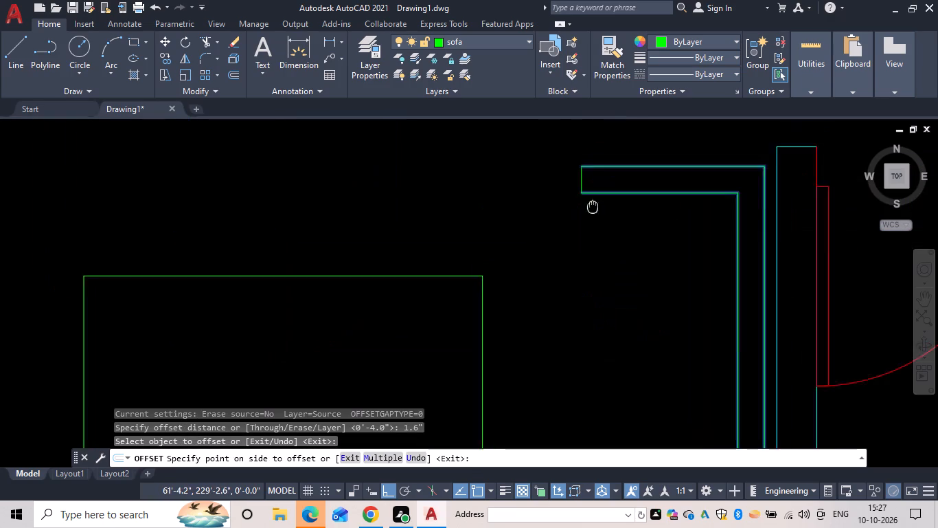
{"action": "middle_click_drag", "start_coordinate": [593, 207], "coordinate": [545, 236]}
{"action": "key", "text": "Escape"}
Draw a line along the inner edge of the east sofa's upper arm, from its open end to the backrest corner.
{"action": "type", "text": "l"}
{"action": "key", "text": "space"}
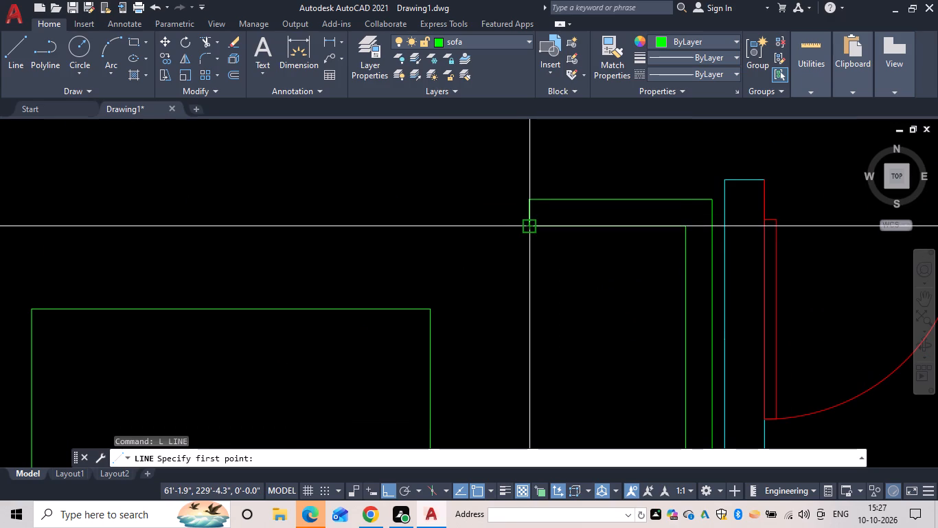
{"action": "left_click_drag", "start_coordinate": [528, 225], "coordinate": [556, 237]}
{"action": "left_click", "coordinate": [685, 225]}
{"action": "key", "text": "Escape"}
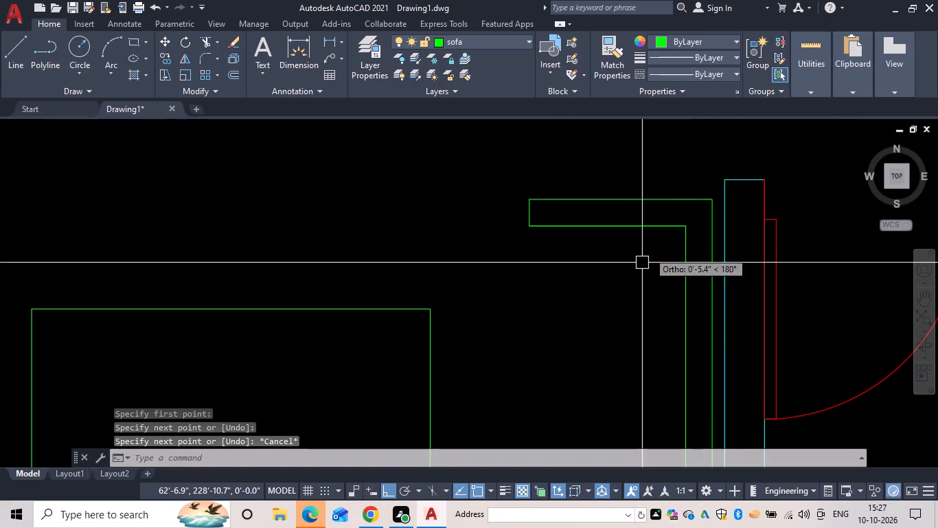
Offset the upper arm's inner edge line 1'6" downward into the east sofa as the first seat division.
{"action": "type", "text": "of 1'6\""}
{"action": "key", "text": "space"}
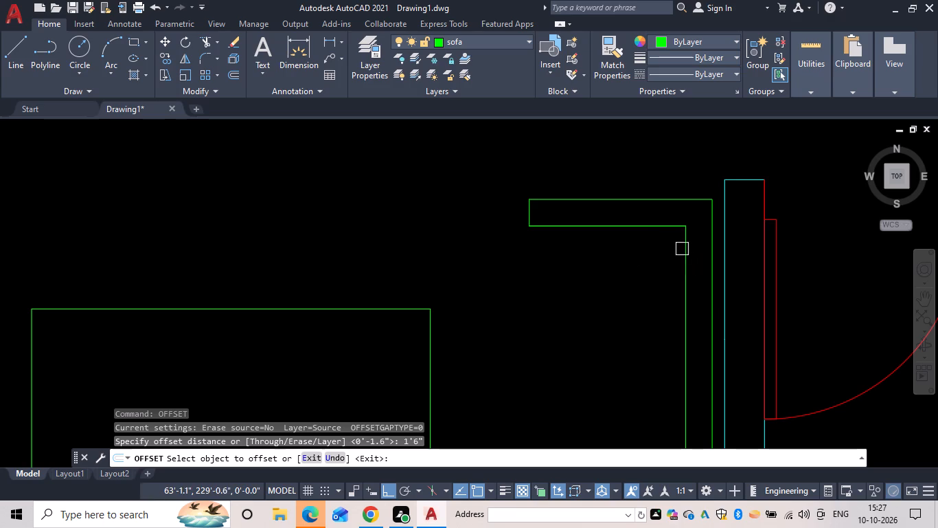
{"action": "left_click_drag", "start_coordinate": [641, 225], "coordinate": [647, 236]}
{"action": "scroll", "coordinate": [641, 324], "scroll_direction": "down", "scroll_amount": 1}
{"action": "middle_click_drag", "start_coordinate": [637, 323], "coordinate": [608, 230]}
{"action": "left_click", "coordinate": [588, 308]}
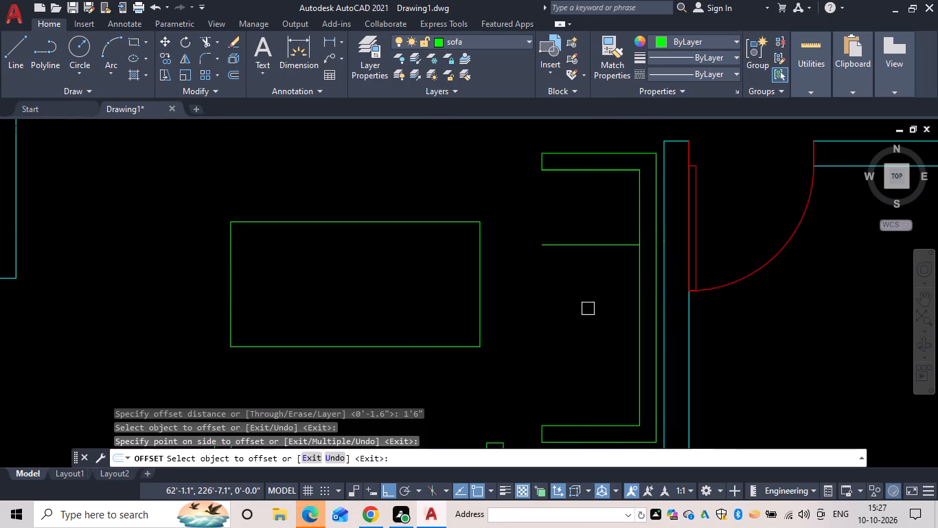
Offset the first seat division line 2' downward to form the second seat division in the east sofa.
{"action": "middle_click_drag", "start_coordinate": [601, 375], "coordinate": [599, 316]}
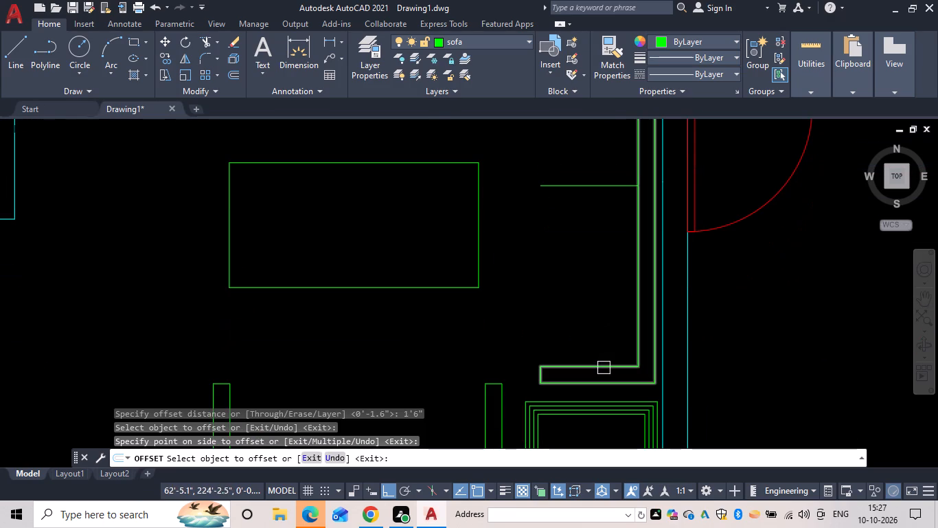
{"action": "key", "text": "space"}
{"action": "key", "text": "space"}
{"action": "type", "text": "2'"}
{"action": "key", "text": "space"}
{"action": "left_click_drag", "start_coordinate": [592, 183], "coordinate": [593, 204]}
{"action": "left_click", "coordinate": [594, 305]}
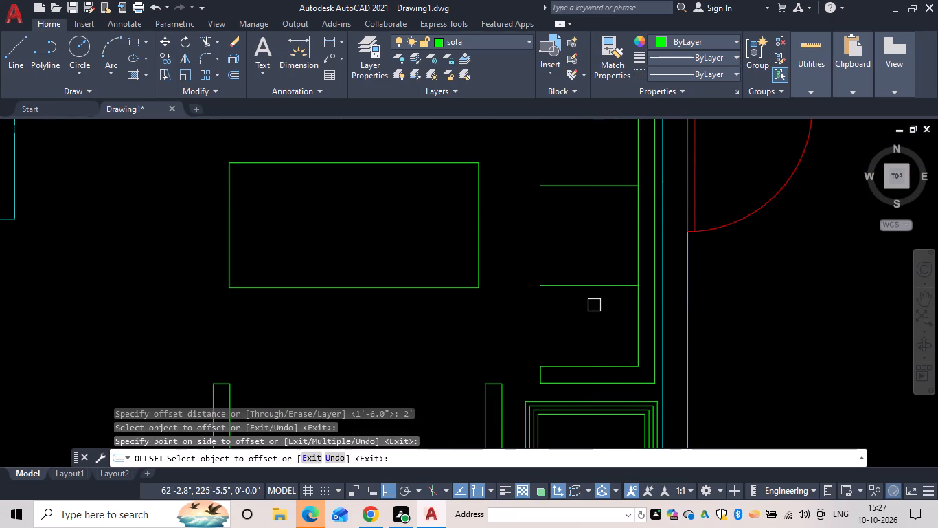
{"action": "key", "text": "Escape"}
Draw a vertical seat-front line from the upper arm down to the lower arm, slightly inside the east sofa's arm ends.
{"action": "type", "text": "l"}
{"action": "key", "text": "space"}
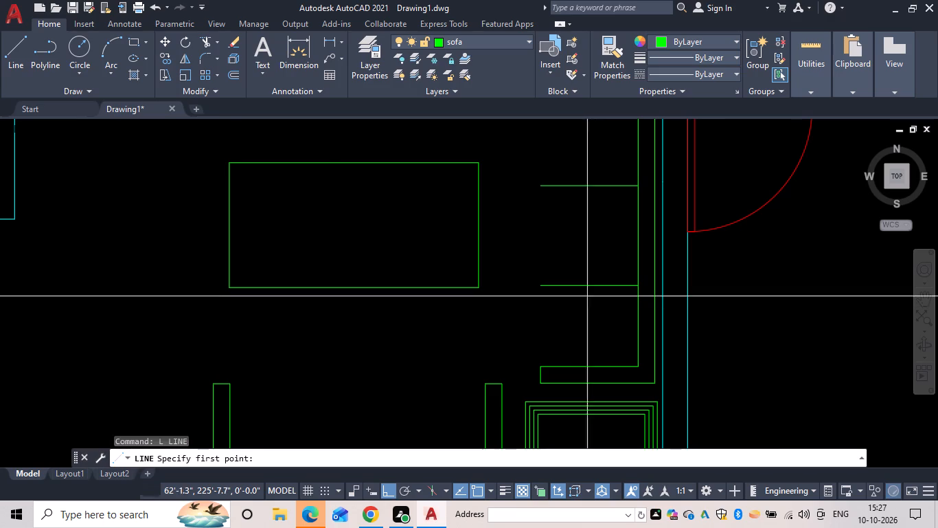
{"action": "scroll", "coordinate": [584, 298], "scroll_direction": "down", "scroll_amount": 1}
{"action": "middle_click", "coordinate": [582, 298]}
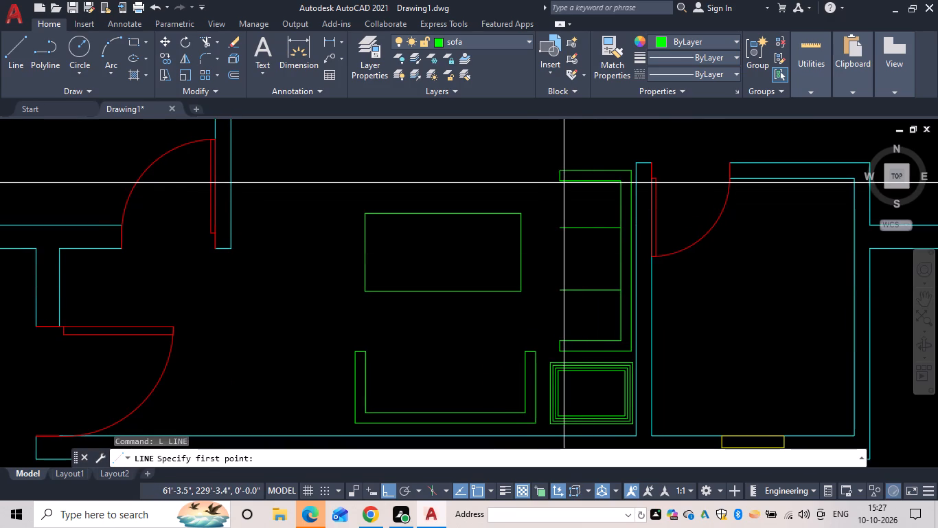
{"action": "left_click", "coordinate": [567, 181]}
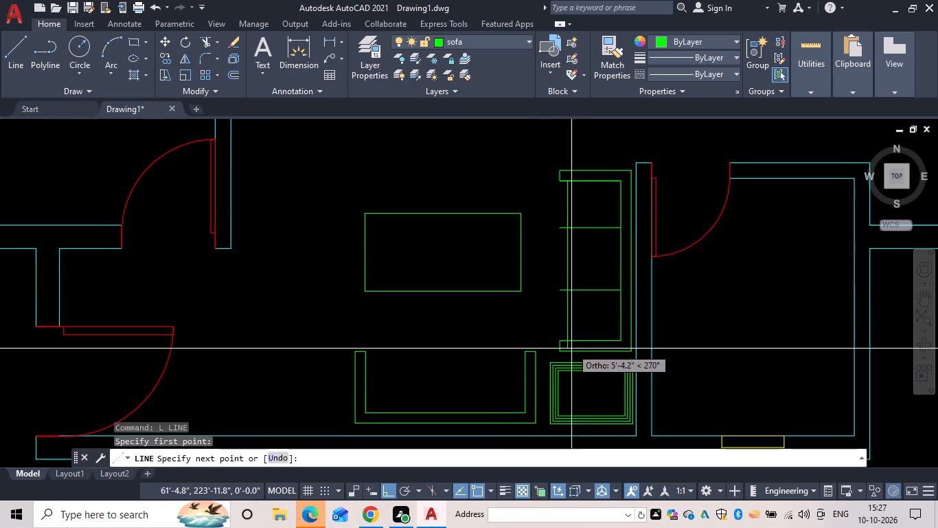
{"action": "left_click", "coordinate": [565, 339]}
{"action": "scroll", "coordinate": [578, 247], "scroll_direction": "up", "scroll_amount": 3}
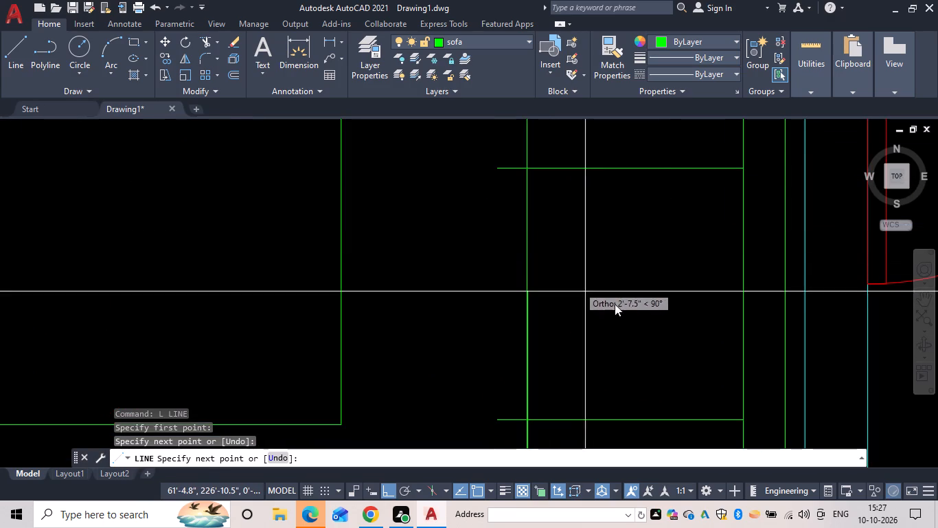
{"action": "middle_click_drag", "start_coordinate": [633, 294], "coordinate": [667, 247]}
{"action": "scroll", "coordinate": [666, 258], "scroll_direction": "down", "scroll_amount": 2}
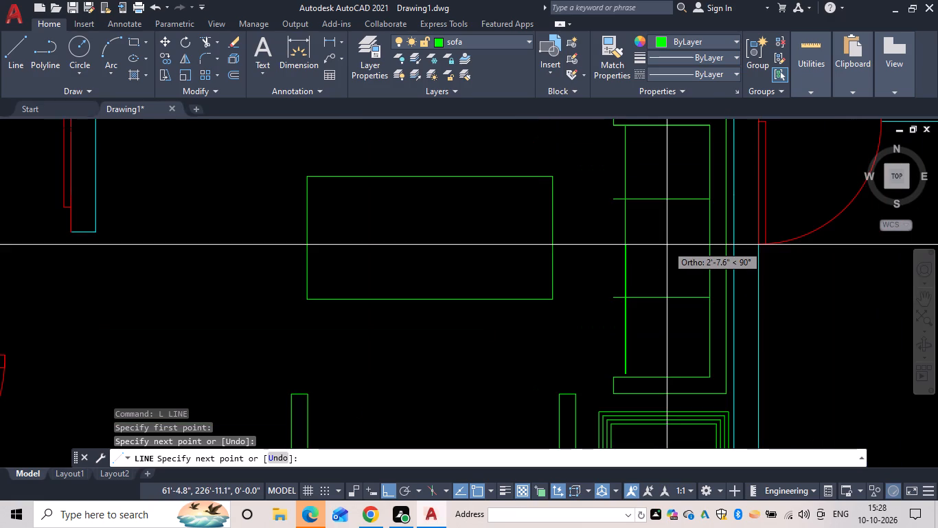
{"action": "key", "text": "Escape"}
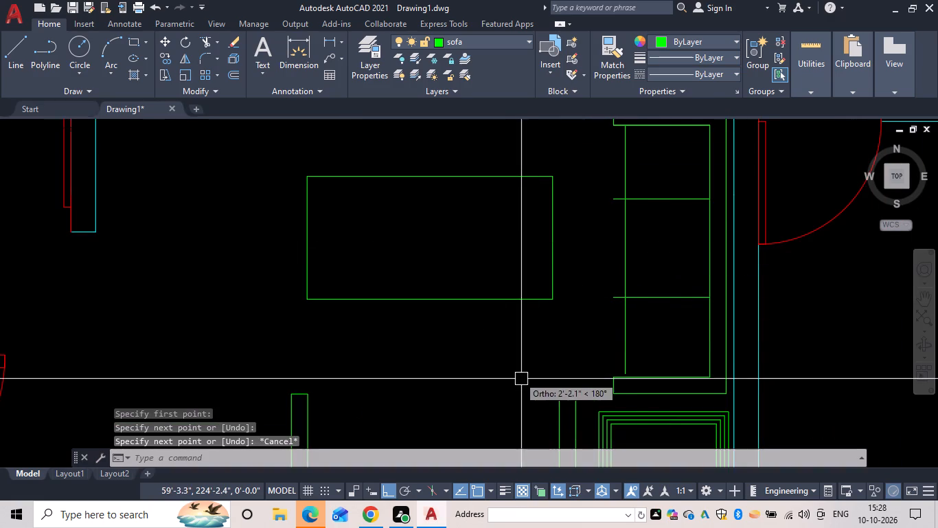
Stretch the seat-front line's lower end down to meet the inner edge of the east sofa's lower arm.
{"action": "middle_click_drag", "start_coordinate": [582, 372], "coordinate": [467, 309]}
{"action": "scroll", "coordinate": [496, 302], "scroll_direction": "up", "scroll_amount": 2}
{"action": "middle_click_drag", "start_coordinate": [501, 305], "coordinate": [393, 218]}
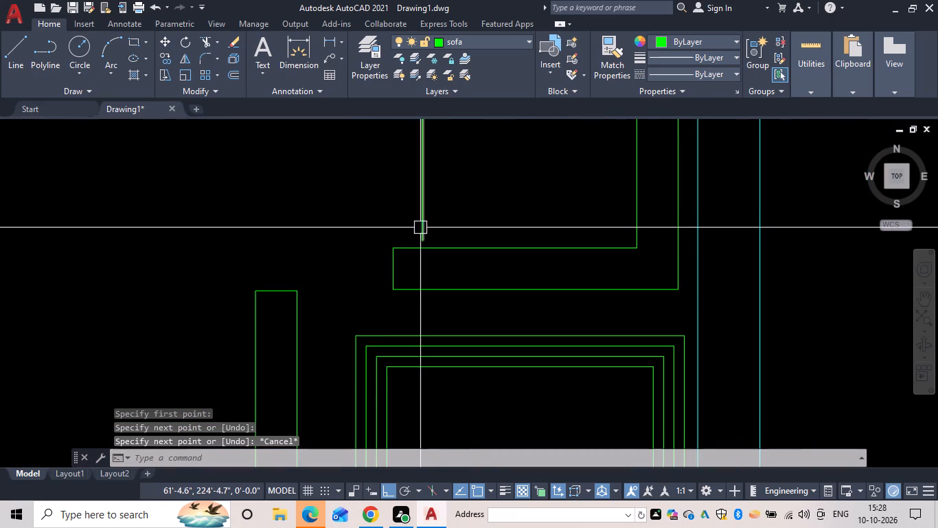
{"action": "left_click", "coordinate": [420, 228]}
{"action": "left_click", "coordinate": [425, 239]}
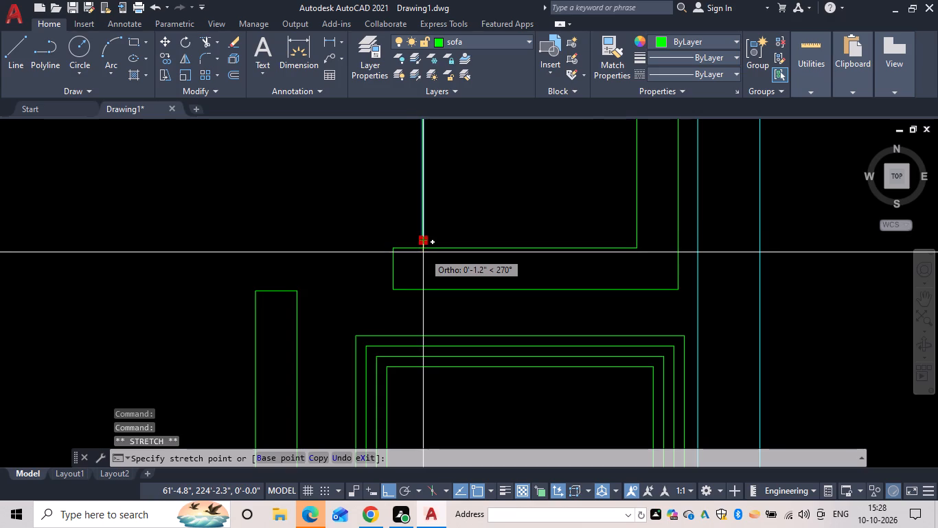
{"action": "left_click", "coordinate": [423, 247]}
{"action": "key", "text": "Escape"}
Trim the ends of both seat division lines that project past the east sofa's seat-front line.
{"action": "scroll", "coordinate": [433, 220], "scroll_direction": "down", "scroll_amount": 2}
{"action": "middle_click_drag", "start_coordinate": [433, 221], "coordinate": [427, 294]}
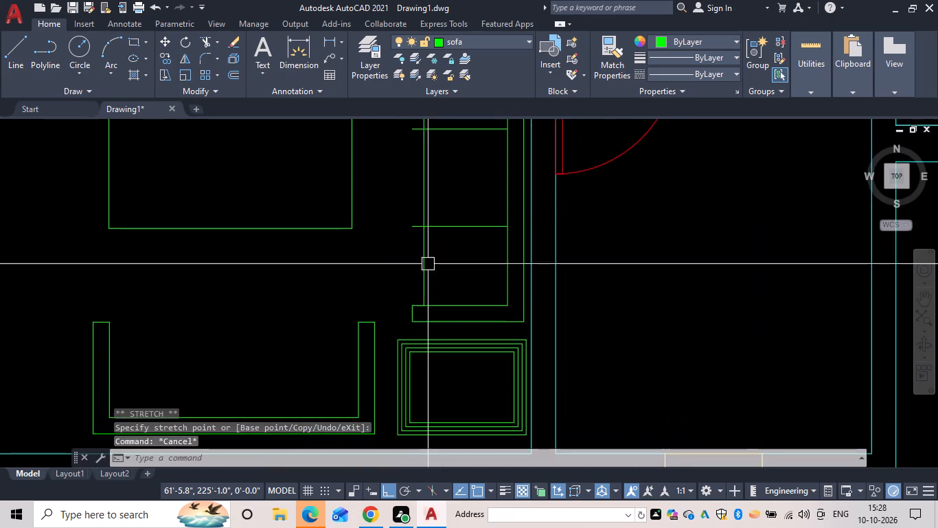
{"action": "scroll", "coordinate": [433, 239], "scroll_direction": "down", "scroll_amount": 1}
{"action": "middle_click_drag", "start_coordinate": [433, 245], "coordinate": [420, 311]}
{"action": "scroll", "coordinate": [438, 201], "scroll_direction": "up", "scroll_amount": 1}
{"action": "key", "text": "Escape"}
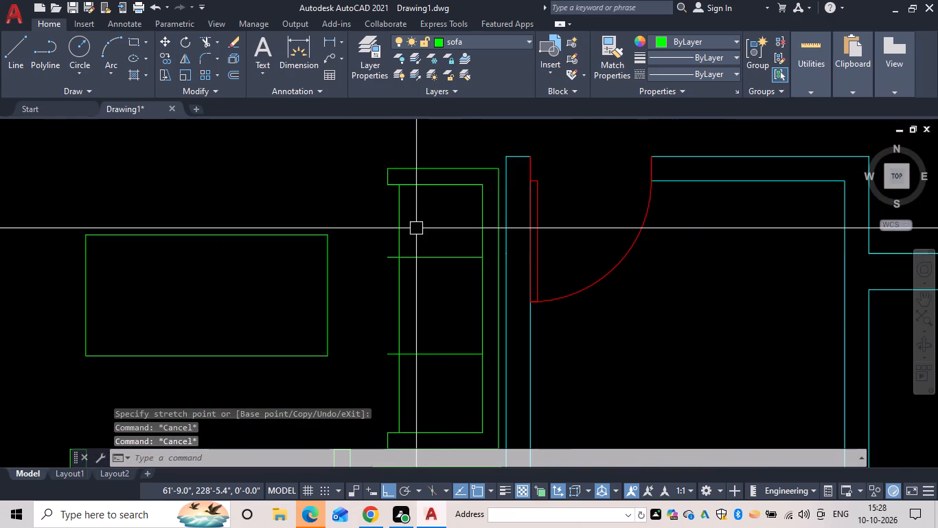
{"action": "key", "text": "t"}
{"action": "type", "text": "r"}
{"action": "key", "text": "space"}
{"action": "scroll", "coordinate": [393, 261], "scroll_direction": "up", "scroll_amount": 3}
{"action": "left_click", "coordinate": [391, 240]}
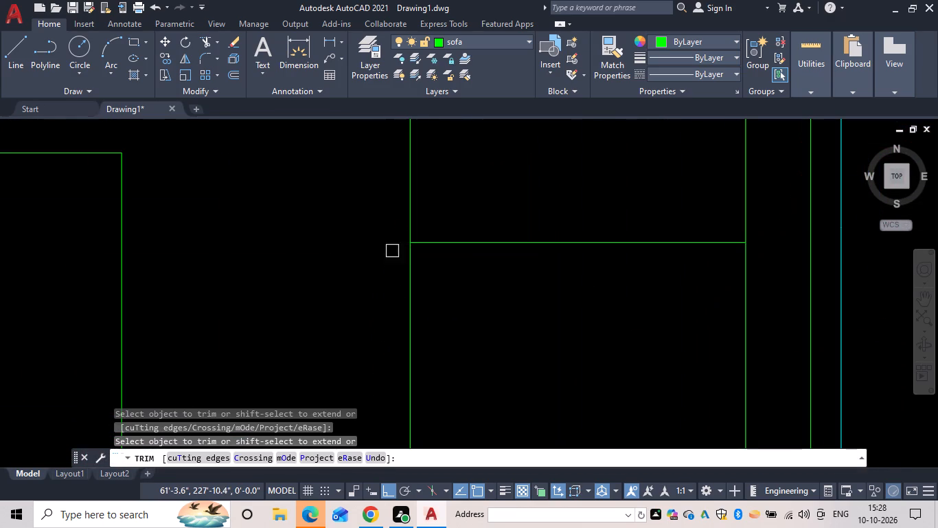
{"action": "scroll", "coordinate": [395, 285], "scroll_direction": "down", "scroll_amount": 2}
{"action": "middle_click_drag", "start_coordinate": [391, 286], "coordinate": [360, 172]}
{"action": "left_click", "coordinate": [358, 308]}
{"action": "scroll", "coordinate": [352, 316], "scroll_direction": "down", "scroll_amount": 3}
{"action": "middle_click", "coordinate": [347, 316]}
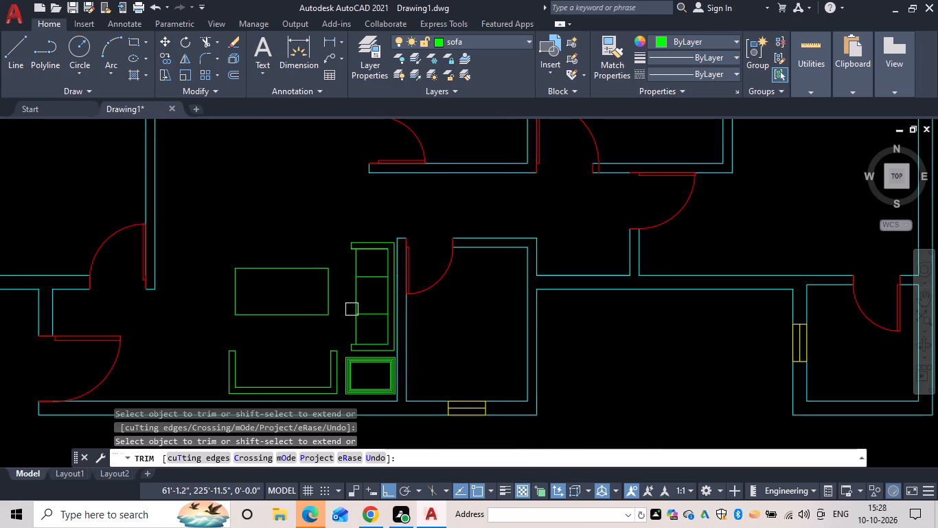
{"action": "key", "text": "Escape"}
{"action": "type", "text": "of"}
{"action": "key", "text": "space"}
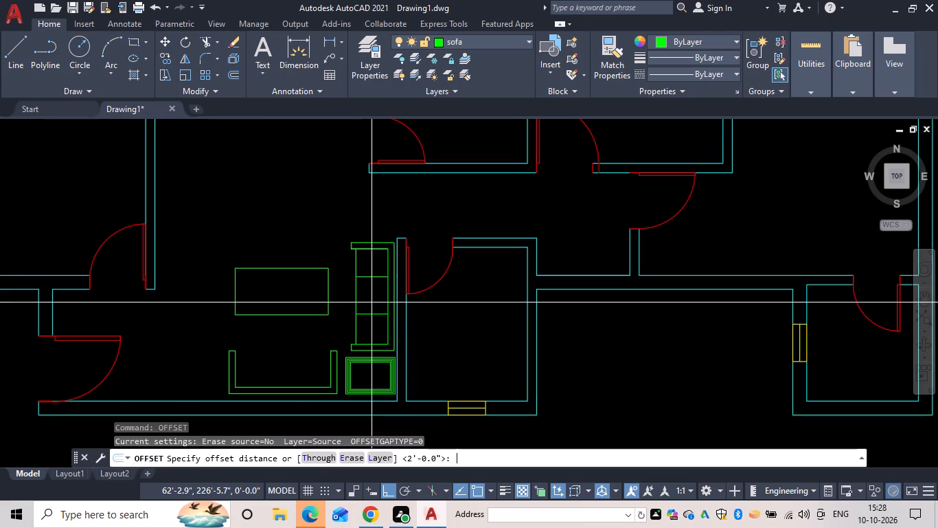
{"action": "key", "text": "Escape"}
Draw a vertical line along the inner edge of the south sofa's west arm, from its upper corner down to the backrest.
{"action": "type", "text": "l"}
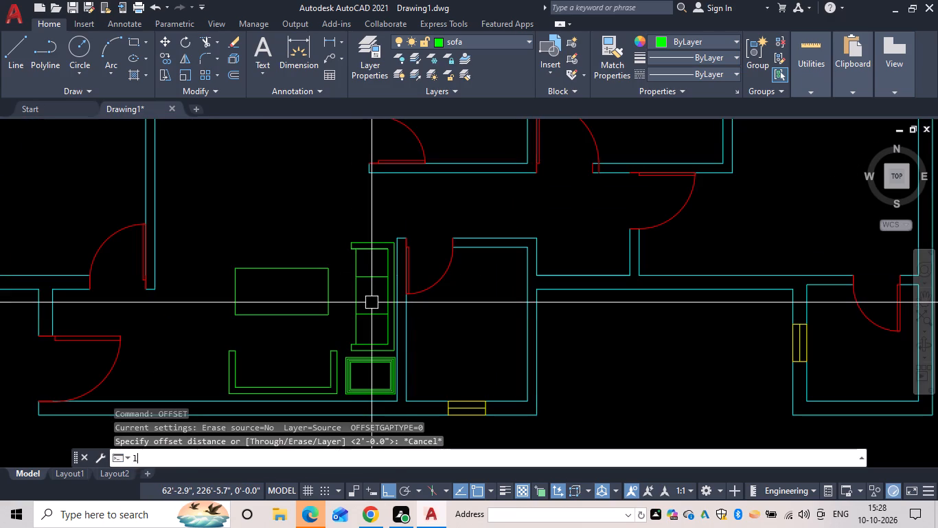
{"action": "key", "text": "space"}
{"action": "middle_click_drag", "start_coordinate": [250, 345], "coordinate": [249, 296]}
{"action": "scroll", "coordinate": [249, 296], "scroll_direction": "up", "scroll_amount": 1}
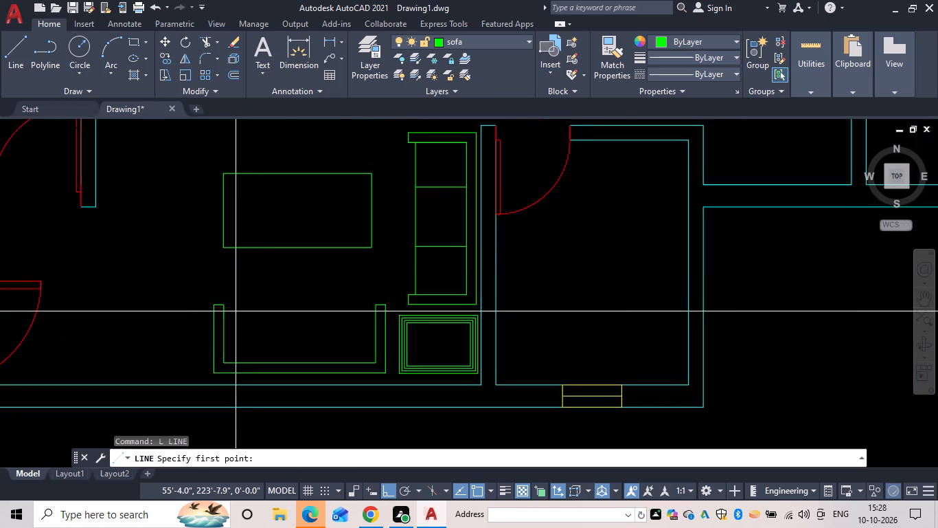
{"action": "scroll", "coordinate": [236, 311], "scroll_direction": "up", "scroll_amount": 3}
{"action": "middle_click_drag", "start_coordinate": [236, 305], "coordinate": [258, 202]}
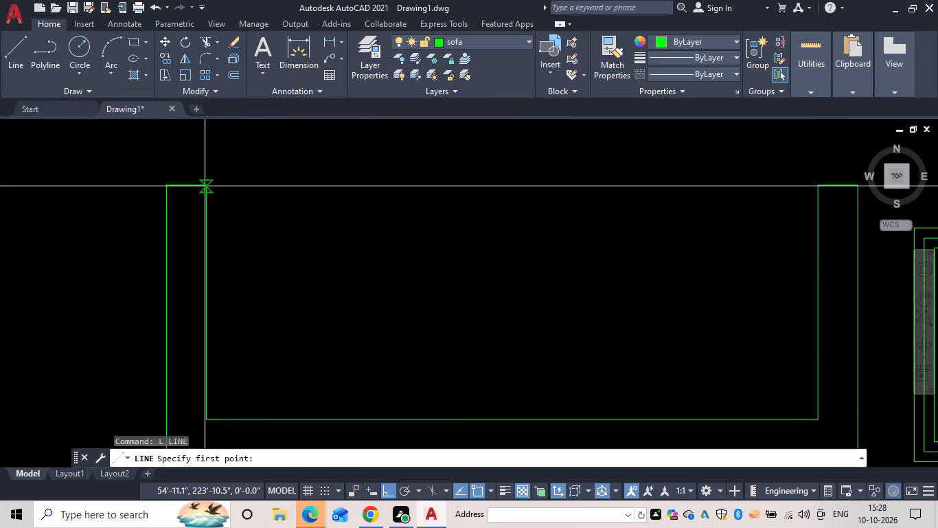
{"action": "left_click", "coordinate": [206, 186]}
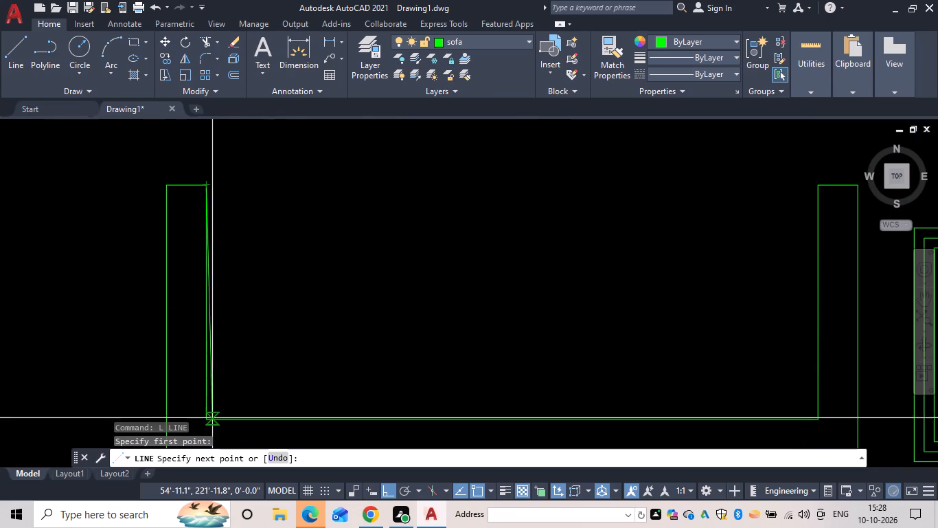
{"action": "left_click", "coordinate": [206, 419]}
{"action": "key", "text": "Escape"}
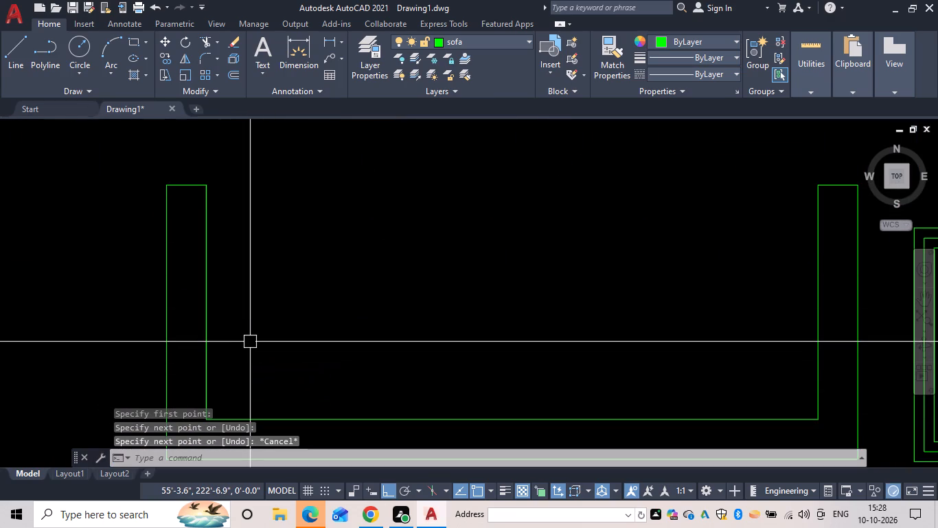
Offset the line on the west arm's inner edge 1'6" eastward to form the south sofa's first seat division.
{"action": "type", "text": "ofn 1'6\""}
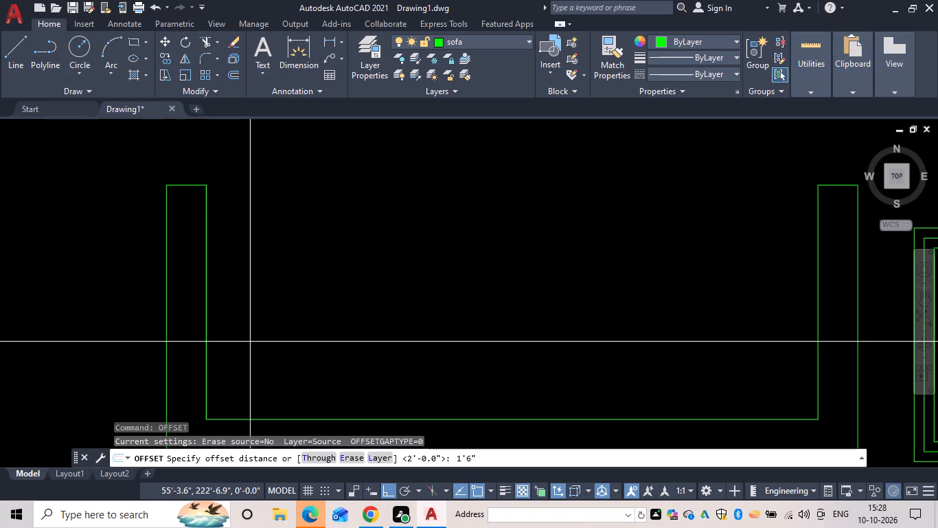
{"action": "key", "text": "space"}
{"action": "left_click_drag", "start_coordinate": [205, 300], "coordinate": [229, 303]}
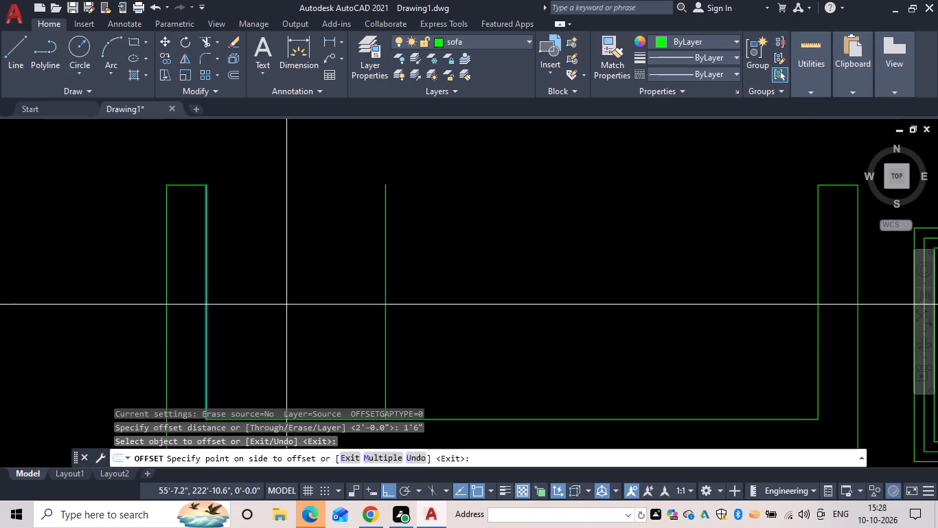
{"action": "left_click", "coordinate": [286, 305]}
Offset the first seat division line 2' eastward to form the second seat division in the south sofa.
{"action": "scroll", "coordinate": [317, 286], "scroll_direction": "down", "scroll_amount": 2}
{"action": "middle_click_drag", "start_coordinate": [308, 286], "coordinate": [187, 269]}
{"action": "key", "text": "space"}
{"action": "key", "text": "space"}
{"action": "type", "text": "2'"}
{"action": "key", "text": "space"}
{"action": "left_click_drag", "start_coordinate": [219, 267], "coordinate": [236, 261]}
{"action": "left_click", "coordinate": [333, 254]}
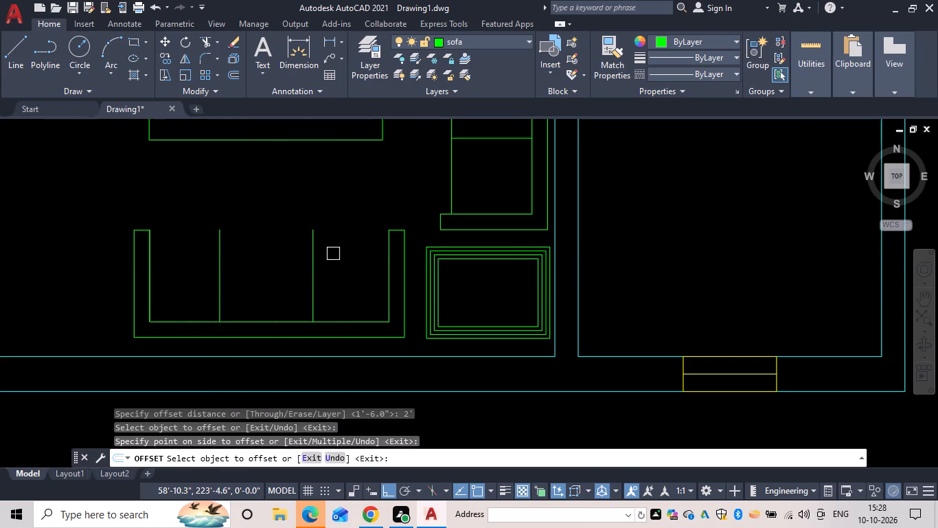
{"action": "key", "text": "Escape"}
Draw a horizontal seat-front line between the south sofa's two arms, slightly below the arm ends.
{"action": "type", "text": "l"}
{"action": "key", "text": "space"}
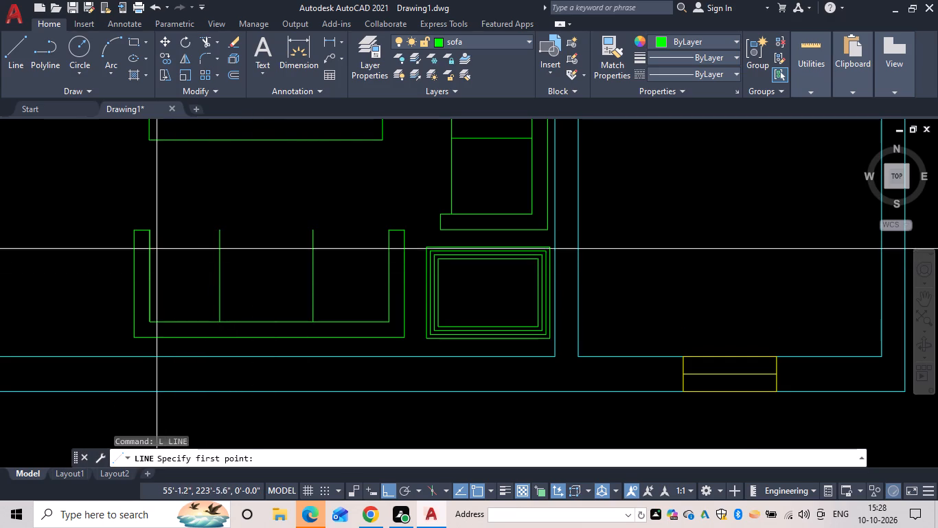
{"action": "scroll", "coordinate": [153, 241], "scroll_direction": "up", "scroll_amount": 2}
{"action": "left_click_drag", "start_coordinate": [144, 230], "coordinate": [153, 230]}
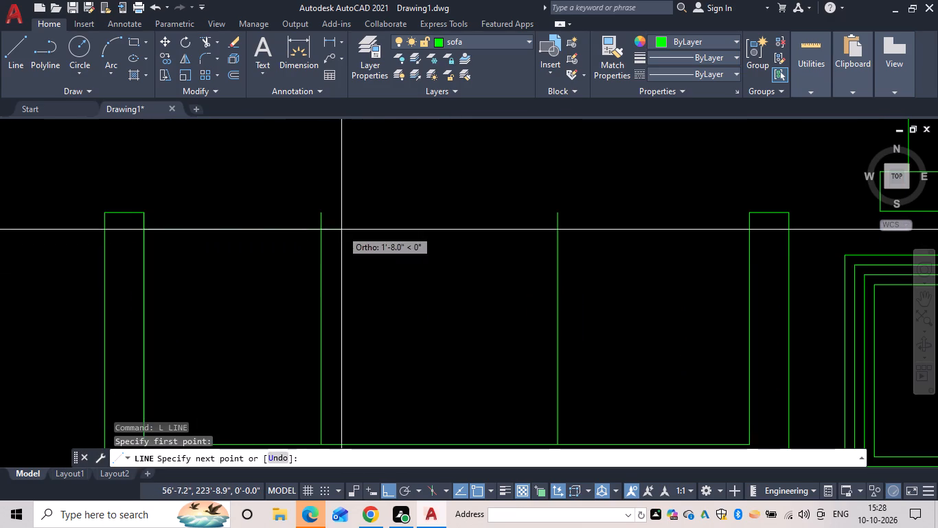
{"action": "middle_click_drag", "start_coordinate": [327, 237], "coordinate": [0, 252]}
{"action": "left_click", "coordinate": [385, 245]}
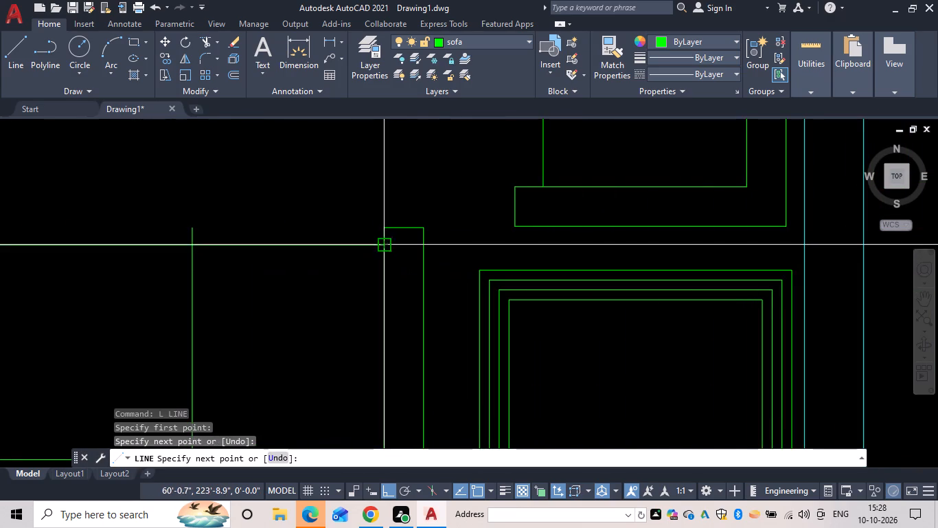
{"action": "key", "text": "Escape"}
Trim the east seat division's end above the seat-front line, along with the seat-front line west of that division.
{"action": "scroll", "coordinate": [301, 280], "scroll_direction": "down", "scroll_amount": 2}
{"action": "middle_click_drag", "start_coordinate": [297, 280], "coordinate": [345, 280]}
{"action": "key", "text": "Escape"}
{"action": "type", "text": "tr"}
{"action": "key", "text": "space"}
{"action": "scroll", "coordinate": [345, 266], "scroll_direction": "up", "scroll_amount": 3}
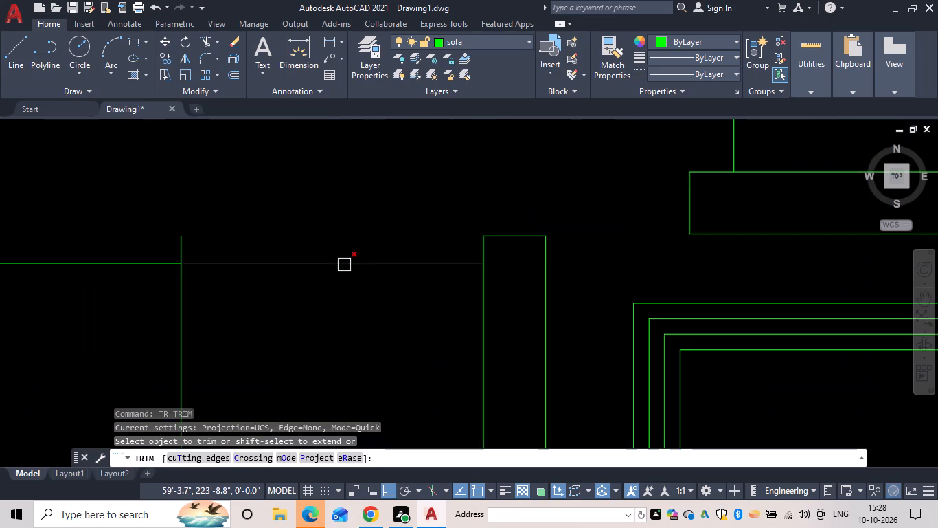
{"action": "left_click_drag", "start_coordinate": [341, 242], "coordinate": [73, 266]}
{"action": "middle_click_drag", "start_coordinate": [136, 280], "coordinate": [293, 251]}
{"action": "scroll", "coordinate": [256, 261], "scroll_direction": "down", "scroll_amount": 3}
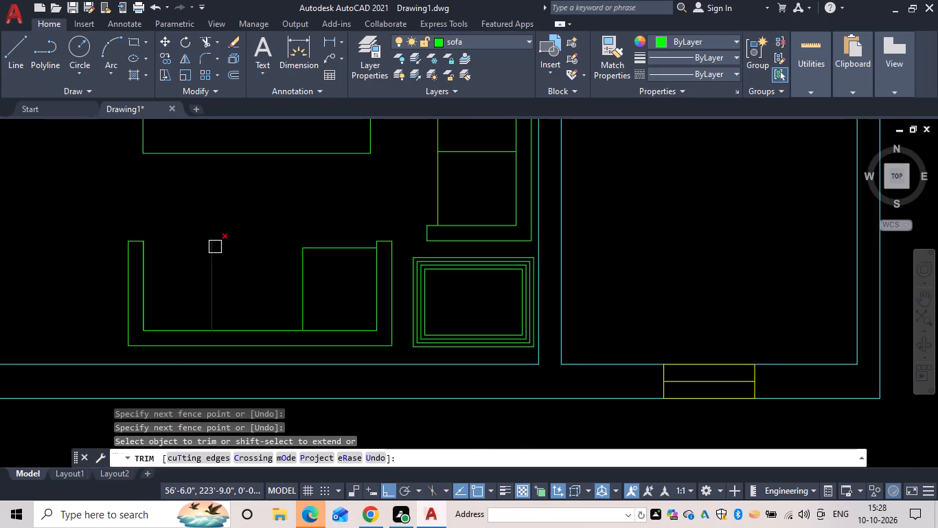
{"action": "key", "text": "Escape"}
Extend the south sofa's seat-front line westward from the east seat division to the west arm.
{"action": "key", "text": "e"}
{"action": "type", "text": "x"}
{"action": "key", "text": "space"}
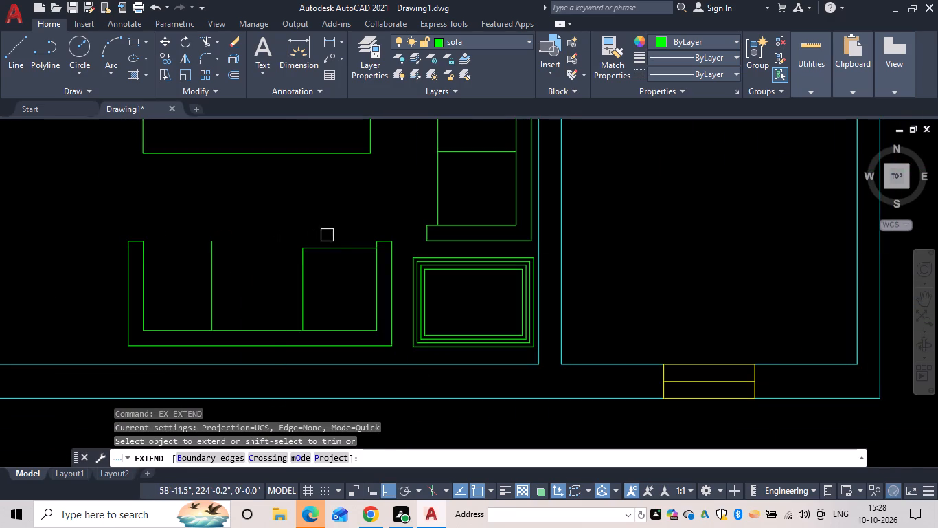
{"action": "left_click_drag", "start_coordinate": [322, 245], "coordinate": [306, 250]}
{"action": "left_click", "coordinate": [251, 253]}
{"action": "key", "text": "Escape"}
Trim the end of the west seat division line that projects above the south sofa's seat-front line.
{"action": "key", "text": "t"}
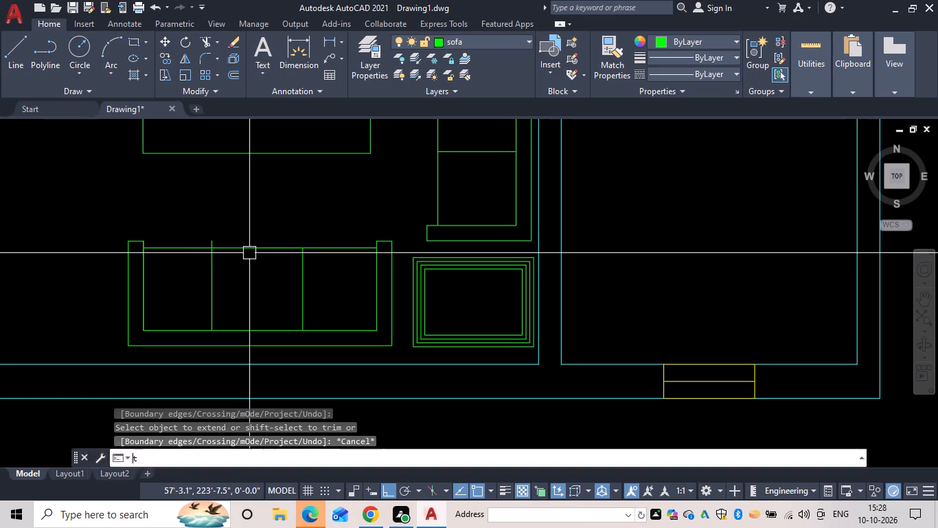
{"action": "type", "text": "r"}
{"action": "key", "text": "space"}
{"action": "scroll", "coordinate": [198, 253], "scroll_direction": "up", "scroll_amount": 2}
{"action": "left_click", "coordinate": [232, 228]}
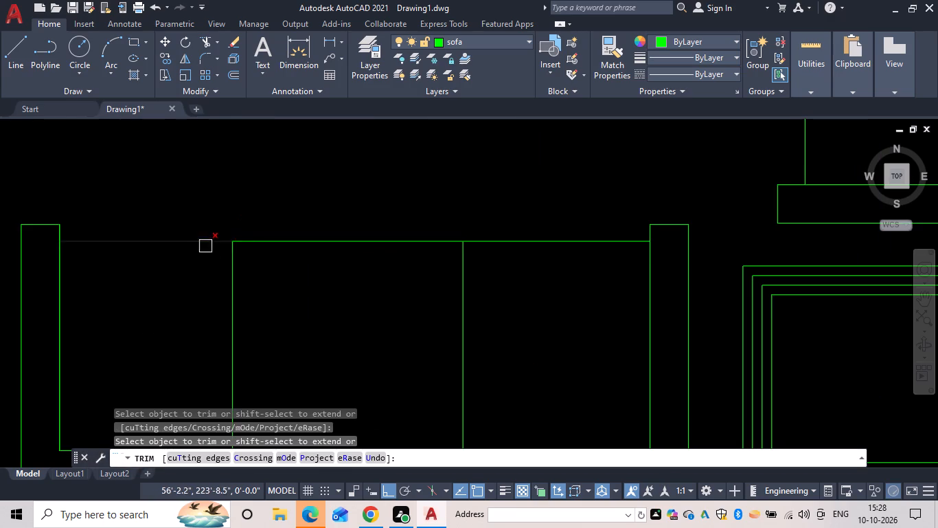
{"action": "scroll", "coordinate": [219, 254], "scroll_direction": "down", "scroll_amount": 4}
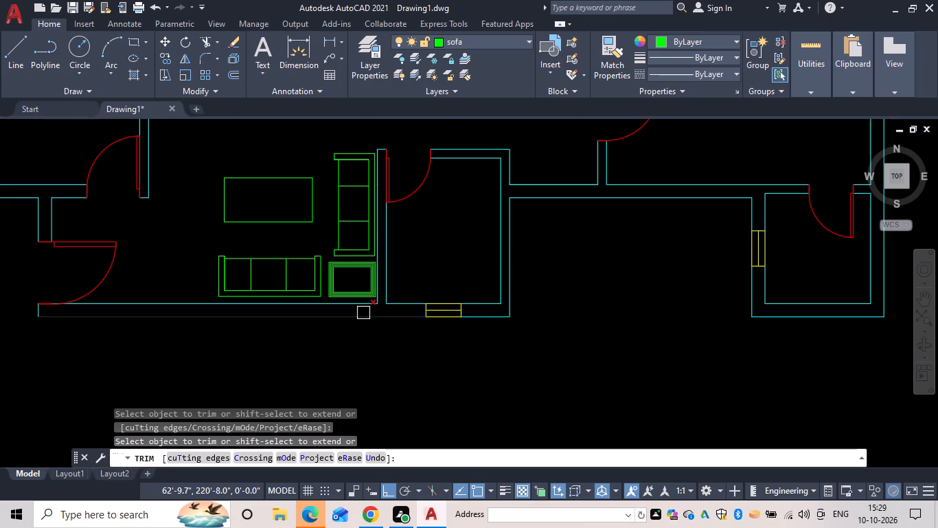
{"action": "scroll", "coordinate": [365, 312], "scroll_direction": "down", "scroll_amount": 1}
{"action": "middle_click_drag", "start_coordinate": [365, 312], "coordinate": [208, 320]}
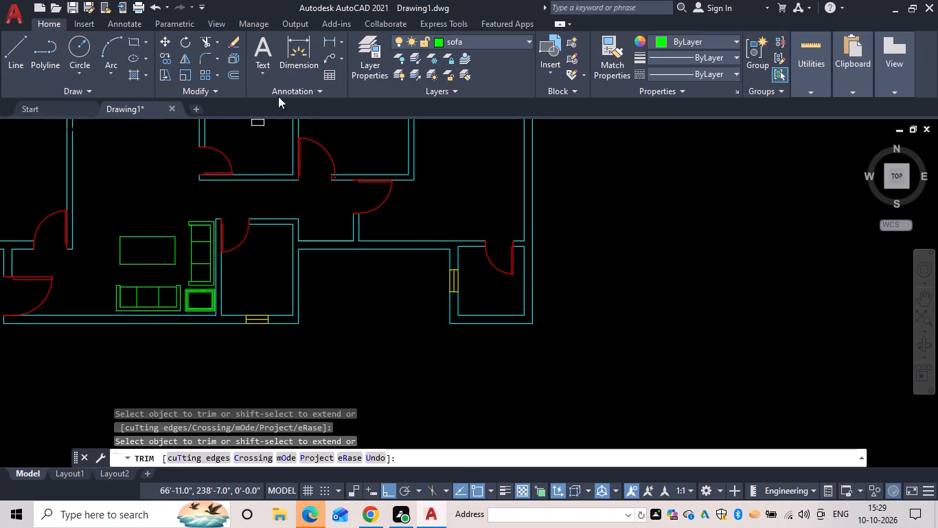
{"action": "key", "text": "Escape"}
Make the bed layer current.
{"action": "left_click", "coordinate": [466, 38]}
{"action": "left_click", "coordinate": [458, 88]}
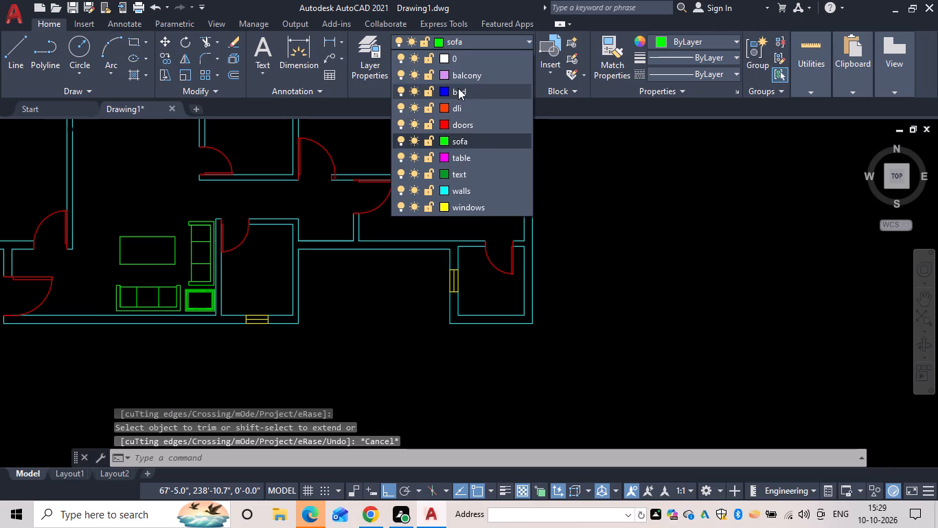
Start a line in the house plan on the bed layer.
{"action": "scroll", "coordinate": [360, 164], "scroll_direction": "down", "scroll_amount": 3}
{"action": "middle_click_drag", "start_coordinate": [348, 173], "coordinate": [378, 228]}
{"action": "type", "text": "l"}
{"action": "key", "text": "space"}
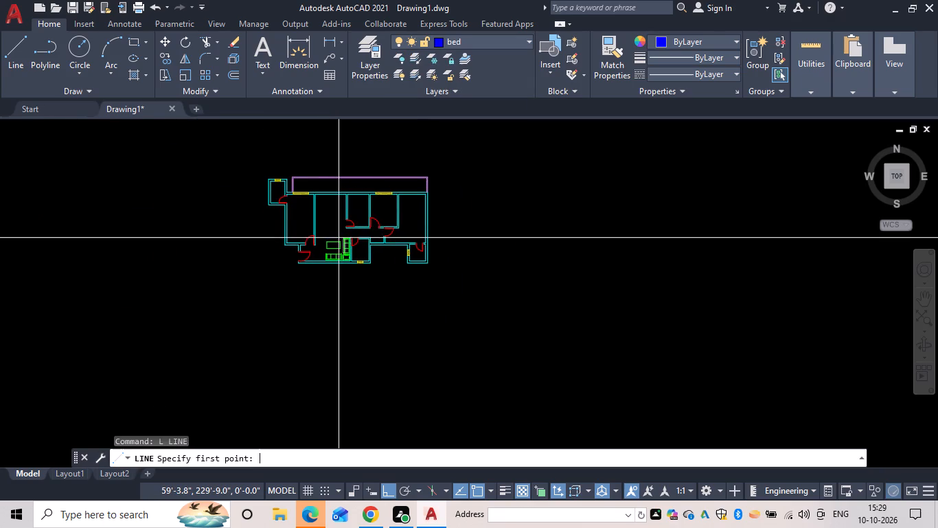
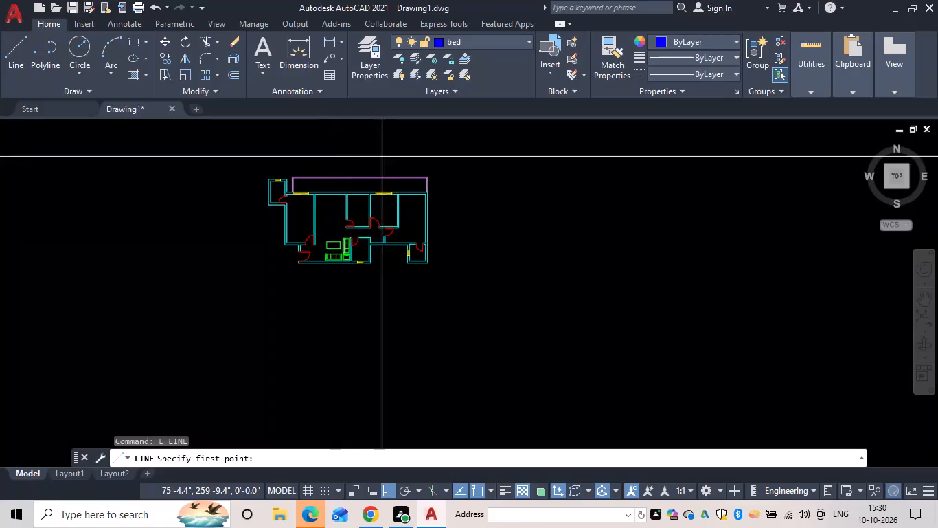
Draw a bed outline of lines against the east bedroom's east wall, 5' along the wall and extending 6'8" into the room.
{"action": "key", "text": "Escape"}
{"action": "type", "text": "l"}
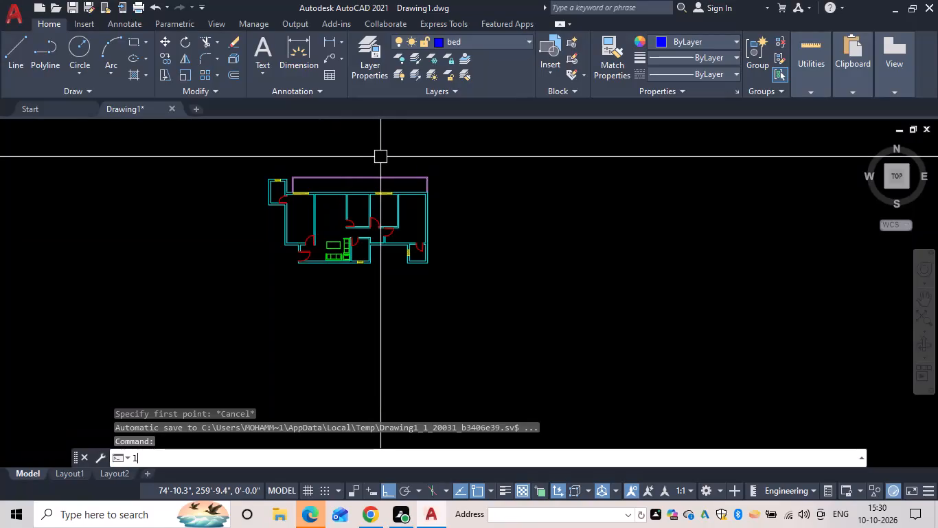
{"action": "key", "text": "space"}
{"action": "scroll", "coordinate": [411, 223], "scroll_direction": "up", "scroll_amount": 2}
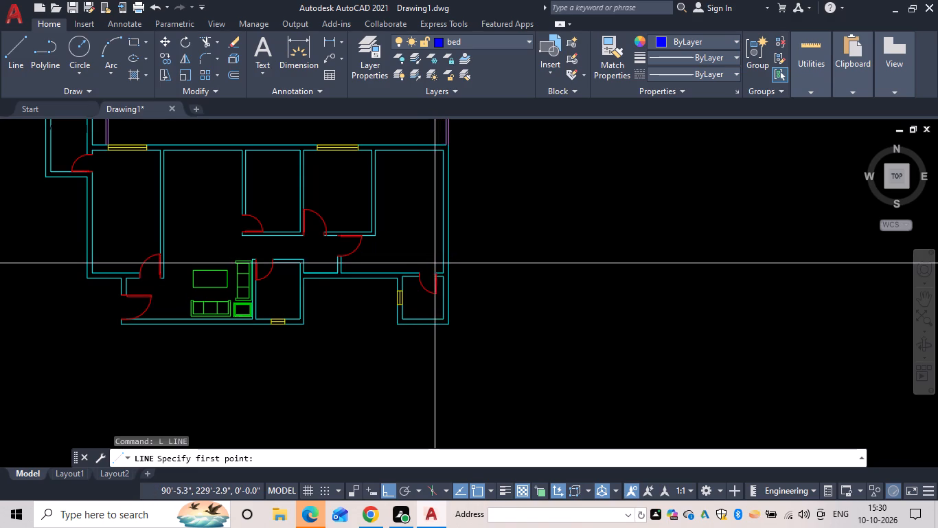
{"action": "scroll", "coordinate": [407, 217], "scroll_direction": "down", "scroll_amount": 1}
{"action": "middle_click_drag", "start_coordinate": [402, 217], "coordinate": [453, 338]}
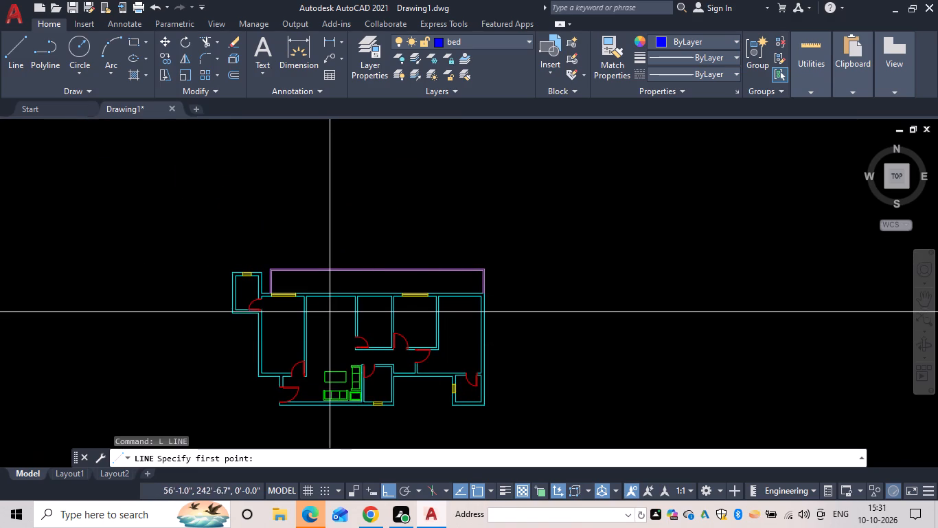
{"action": "middle_click_drag", "start_coordinate": [400, 321], "coordinate": [337, 293]}
{"action": "scroll", "coordinate": [400, 321], "scroll_direction": "up", "scroll_amount": 2}
{"action": "middle_click_drag", "start_coordinate": [435, 320], "coordinate": [343, 298]}
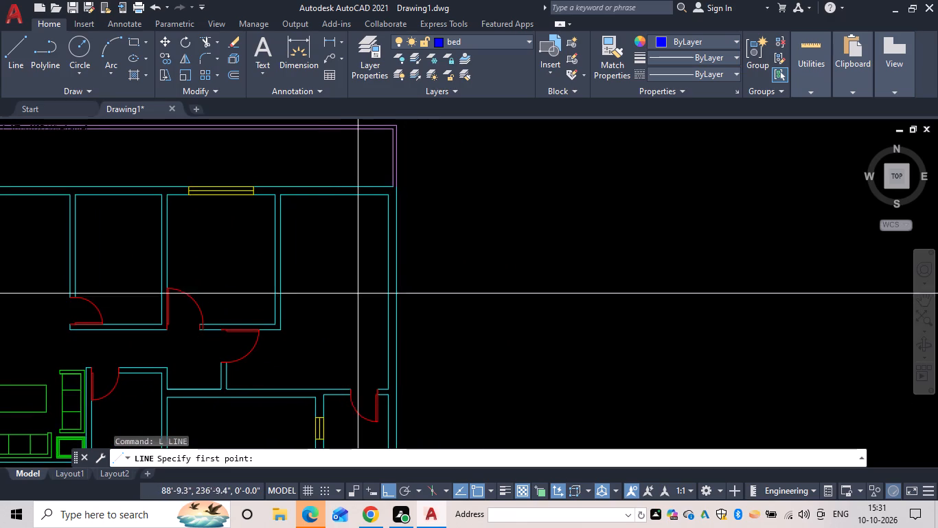
{"action": "middle_click_drag", "start_coordinate": [352, 267], "coordinate": [296, 230]}
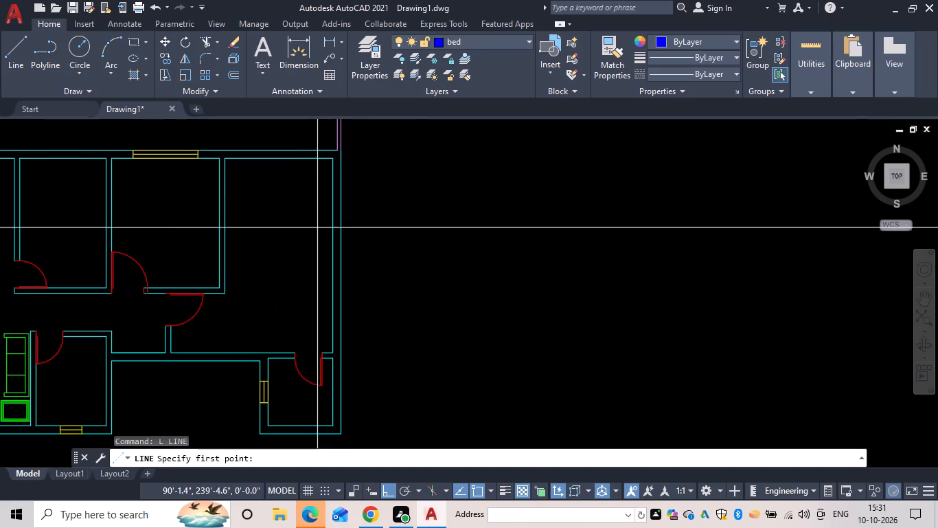
{"action": "scroll", "coordinate": [321, 225], "scroll_direction": "up", "scroll_amount": 1}
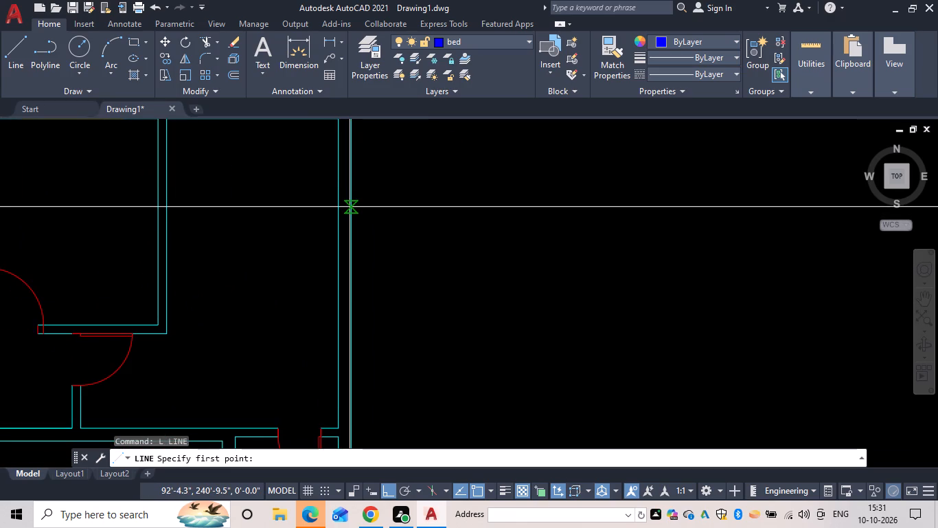
{"action": "scroll", "coordinate": [319, 190], "scroll_direction": "down", "scroll_amount": 2}
{"action": "middle_click_drag", "start_coordinate": [323, 197], "coordinate": [332, 230]}
{"action": "scroll", "coordinate": [332, 230], "scroll_direction": "up", "scroll_amount": 2}
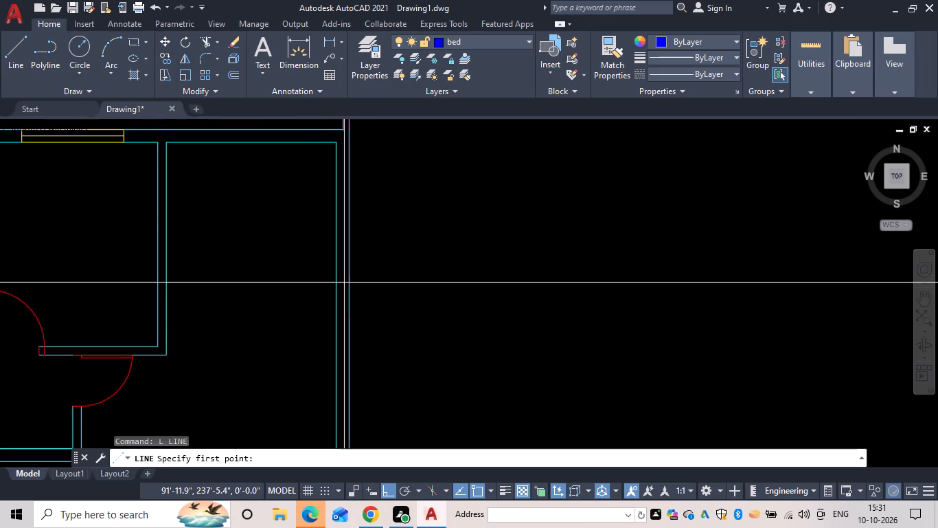
{"action": "left_click", "coordinate": [336, 332]}
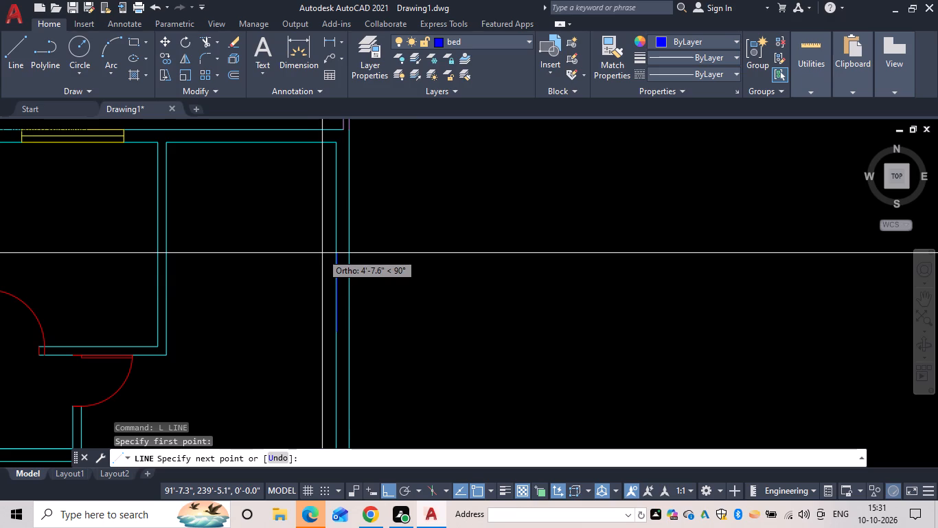
{"action": "type", "text": "5'"}
{"action": "key", "text": "space"}
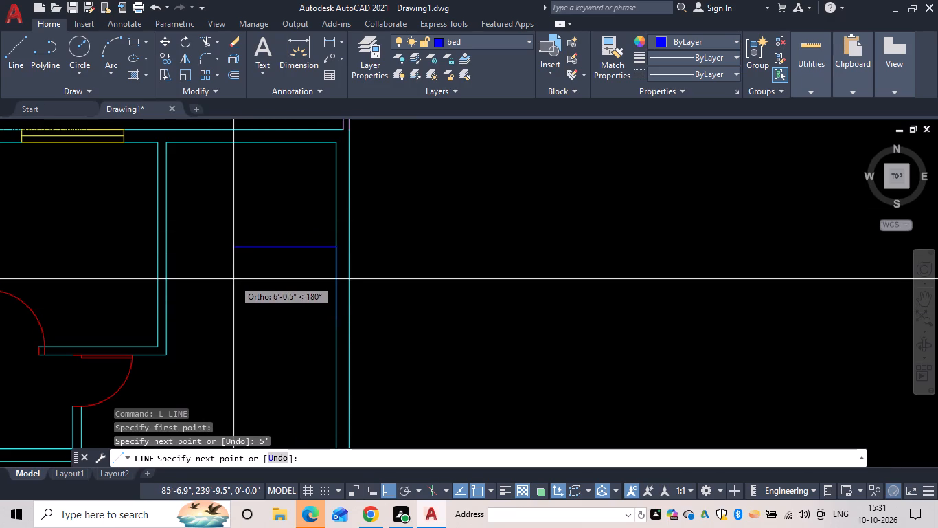
{"action": "type", "text": "6'8\""}
{"action": "key", "text": "space"}
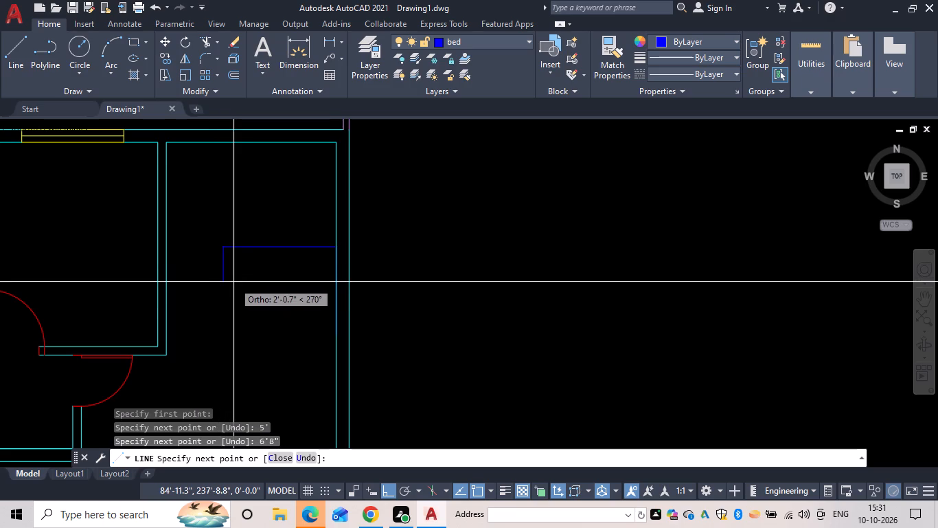
{"action": "type", "text": "5'"}
{"action": "key", "text": "space"}
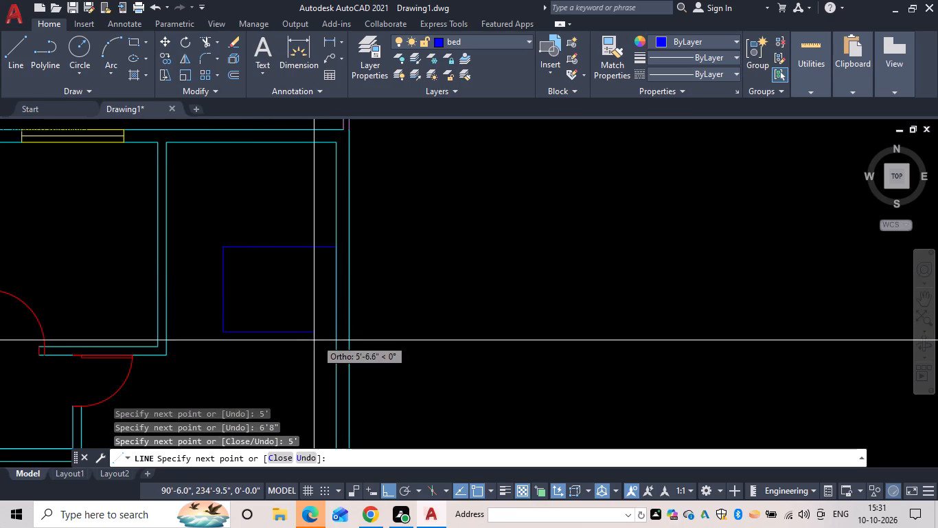
{"action": "scroll", "coordinate": [334, 330], "scroll_direction": "up", "scroll_amount": 2}
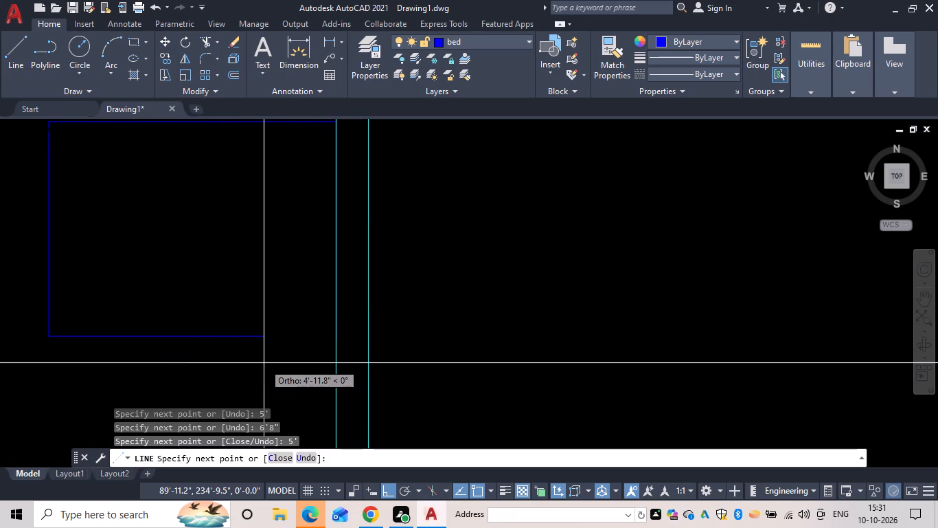
{"action": "type", "text": "6'8\""}
{"action": "key", "text": "space"}
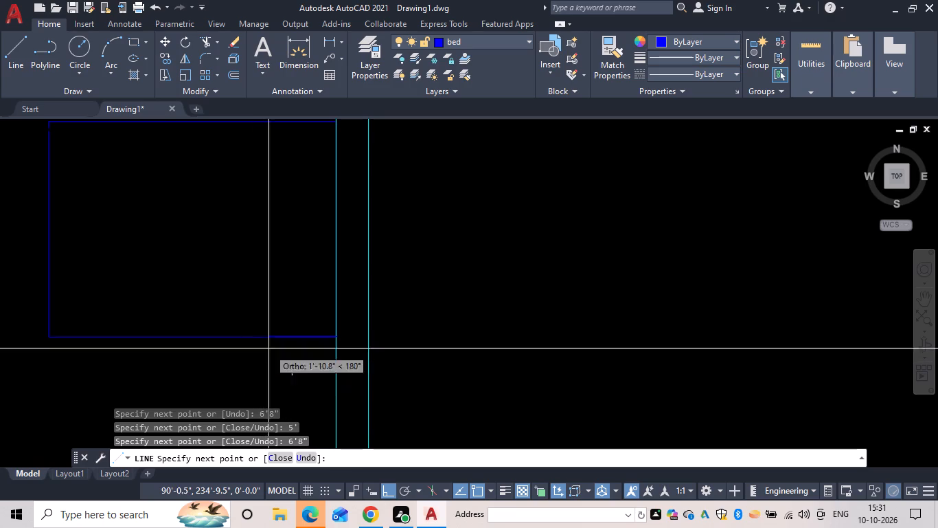
{"action": "key", "text": "Escape"}
Erase the bed outline's east edge that lies along the wall.
{"action": "left_click", "coordinate": [335, 296]}
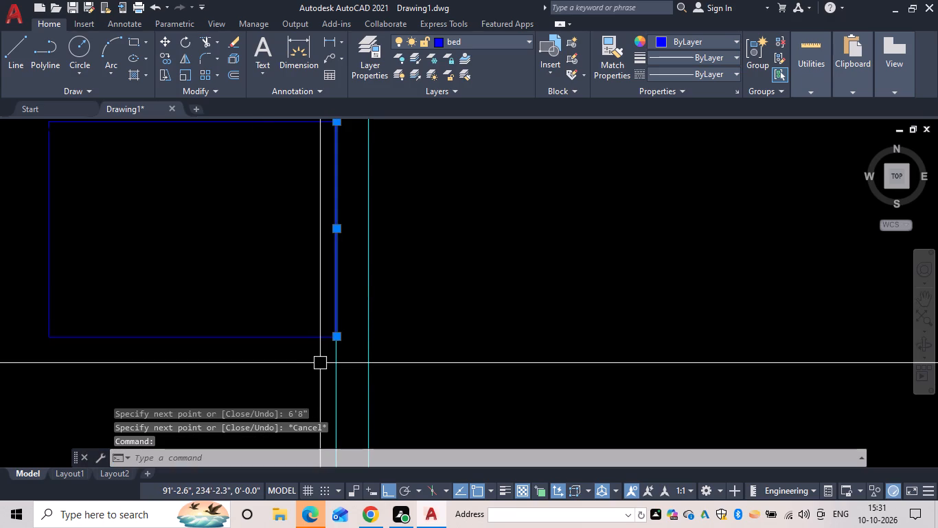
{"action": "type", "text": "e"}
{"action": "key", "text": "space"}
{"action": "scroll", "coordinate": [297, 375], "scroll_direction": "down", "scroll_amount": 2}
{"action": "middle_click", "coordinate": [297, 375]}
{"action": "scroll", "coordinate": [297, 375], "scroll_direction": "up", "scroll_amount": 1}
{"action": "key", "text": "Escape"}
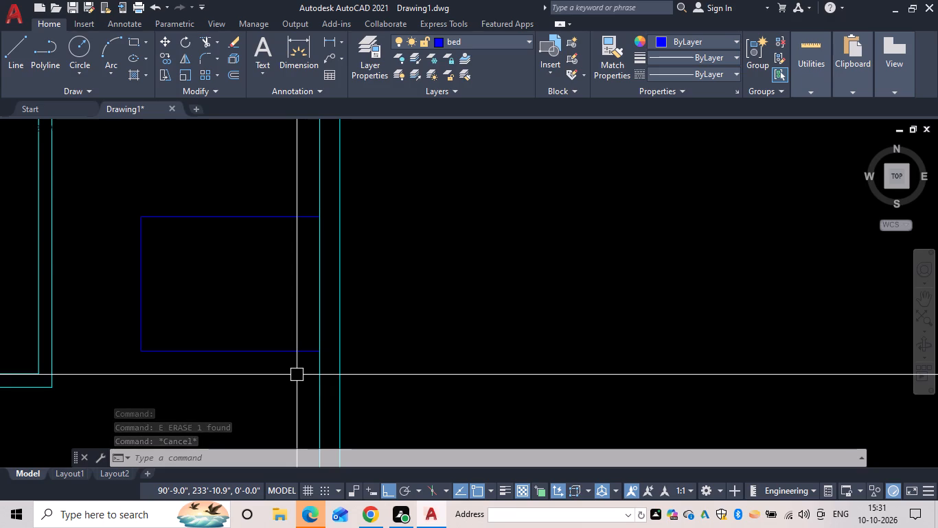
{"action": "key", "text": "Escape"}
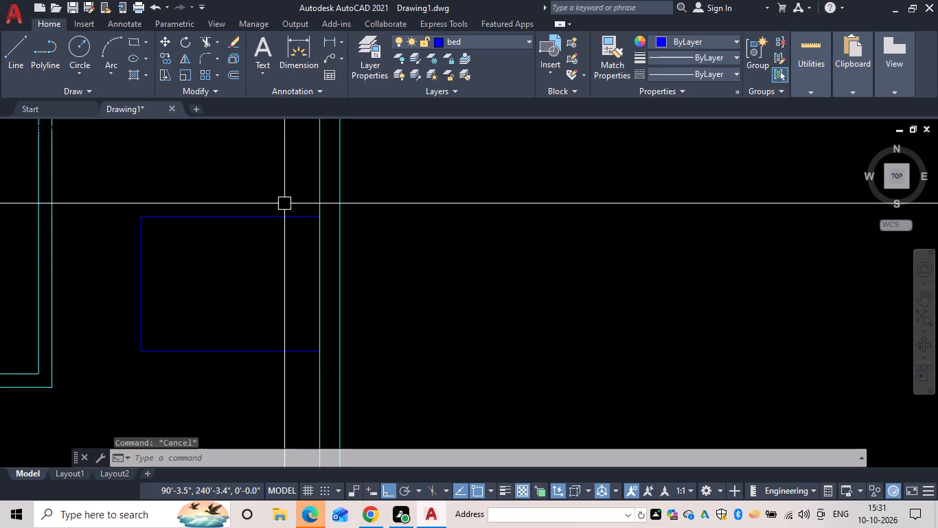
Draw a nightstand rectangle about 1'-3" by 1'-2" against the wall, starting at the bed's northeast corner.
{"action": "type", "text": "rec"}
{"action": "key", "text": "space"}
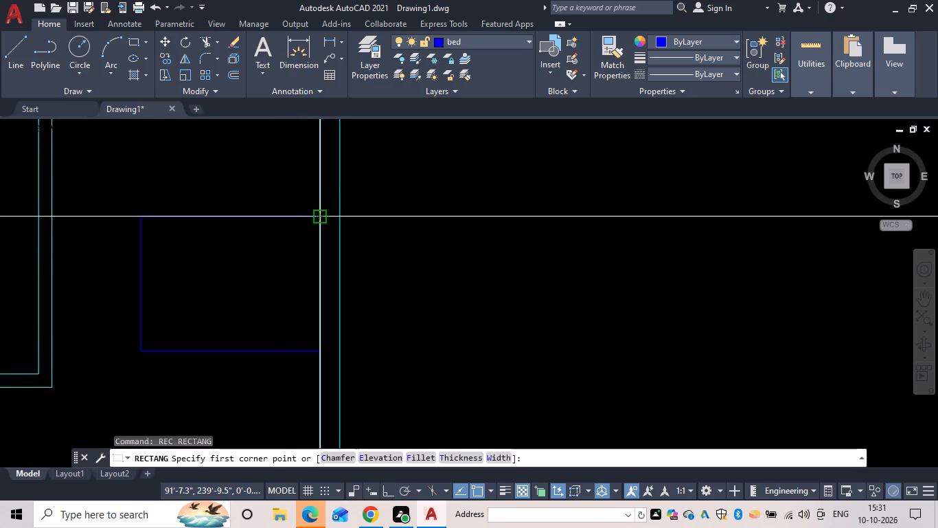
{"action": "left_click", "coordinate": [319, 215]}
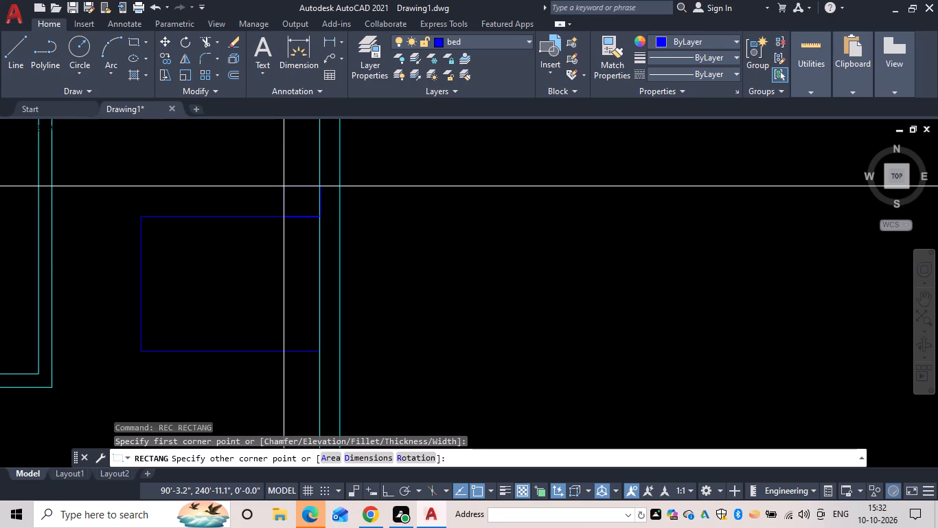
{"action": "left_click", "coordinate": [286, 184]}
{"action": "middle_click_drag", "start_coordinate": [336, 262], "coordinate": [330, 240]}
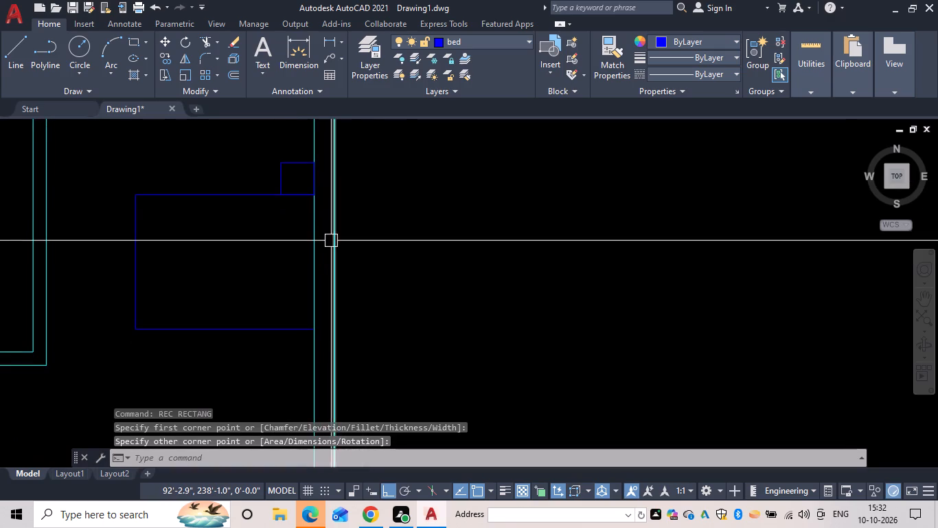
{"action": "key", "text": "Escape"}
Copy the nightstand to the south side of the bed, placing its northeast corner at the bed's southeast corner.
{"action": "type", "text": "co"}
{"action": "key", "text": "space"}
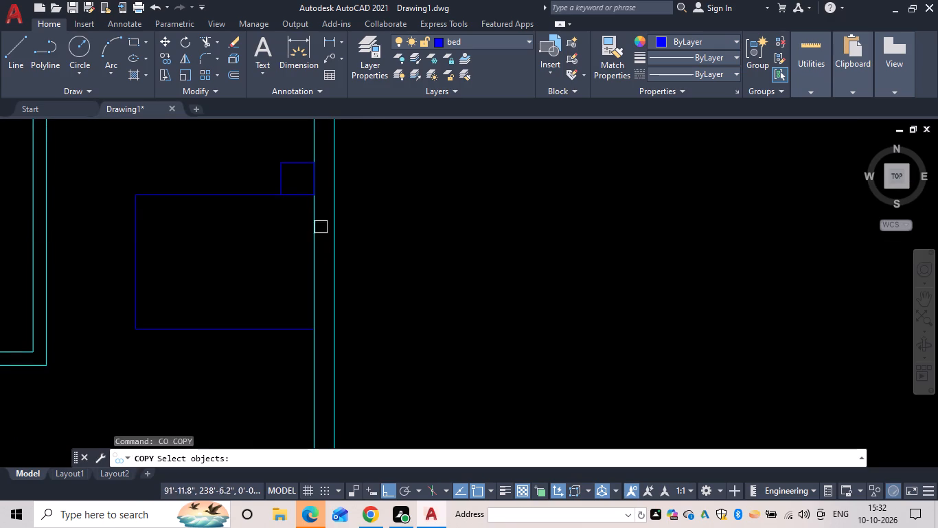
{"action": "left_click", "coordinate": [290, 181]}
{"action": "left_click", "coordinate": [271, 168]}
{"action": "key", "text": "space"}
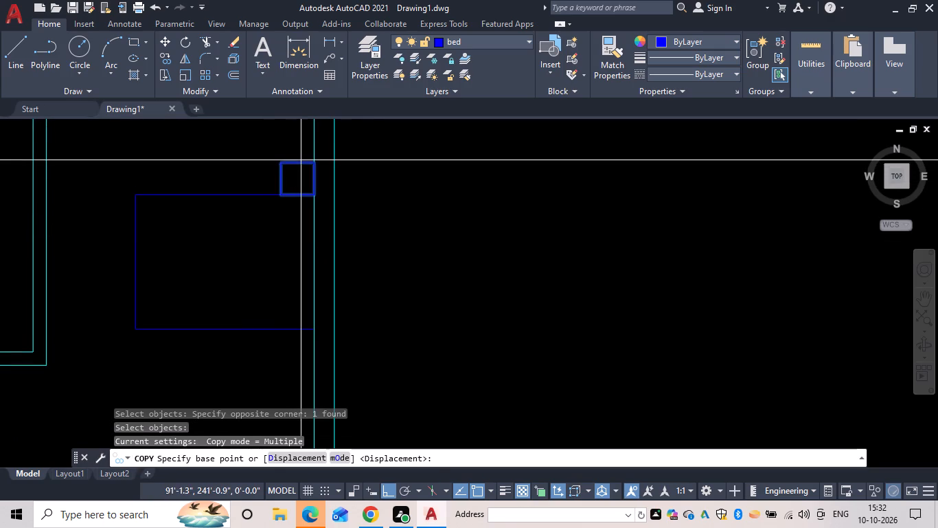
{"action": "left_click_drag", "start_coordinate": [314, 163], "coordinate": [315, 169]}
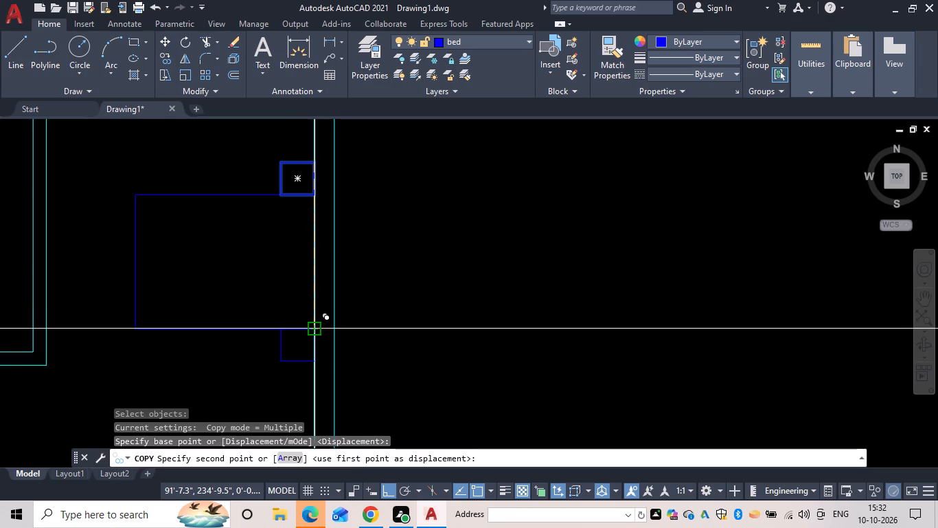
{"action": "left_click", "coordinate": [316, 331]}
{"action": "key", "text": "Escape"}
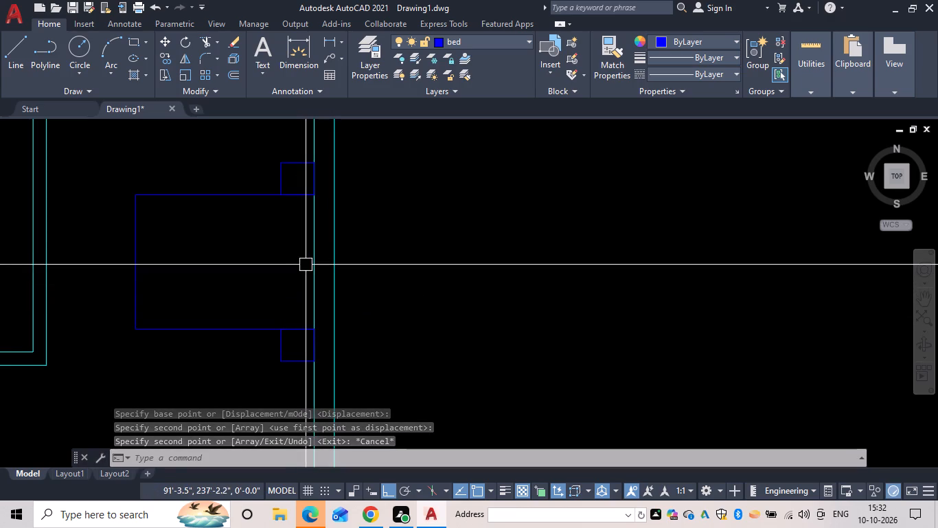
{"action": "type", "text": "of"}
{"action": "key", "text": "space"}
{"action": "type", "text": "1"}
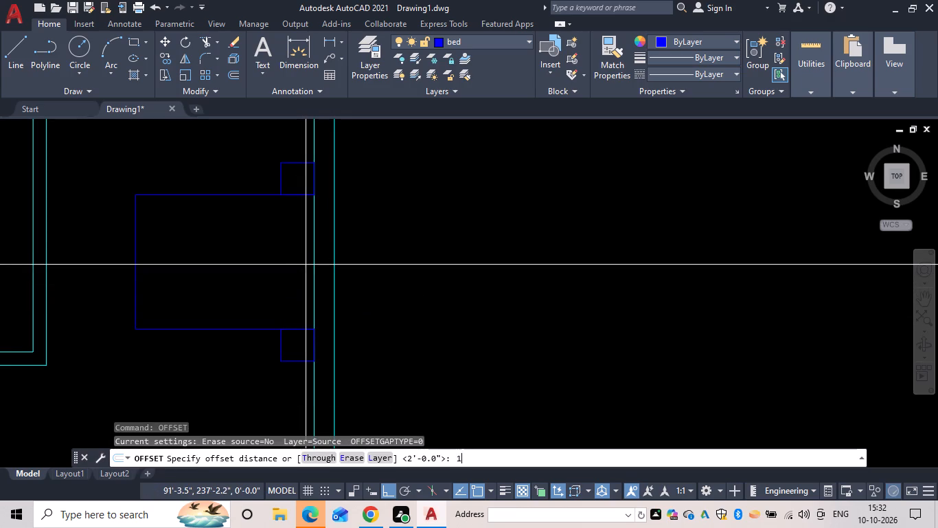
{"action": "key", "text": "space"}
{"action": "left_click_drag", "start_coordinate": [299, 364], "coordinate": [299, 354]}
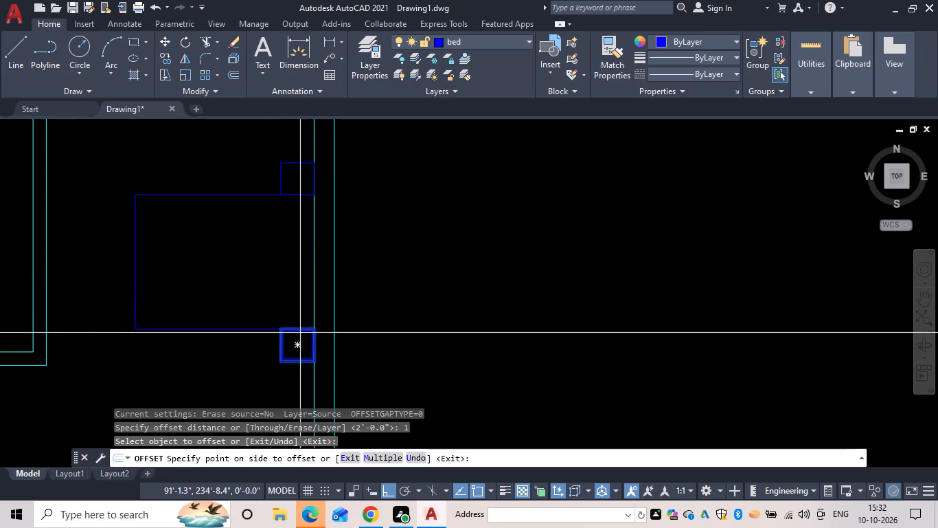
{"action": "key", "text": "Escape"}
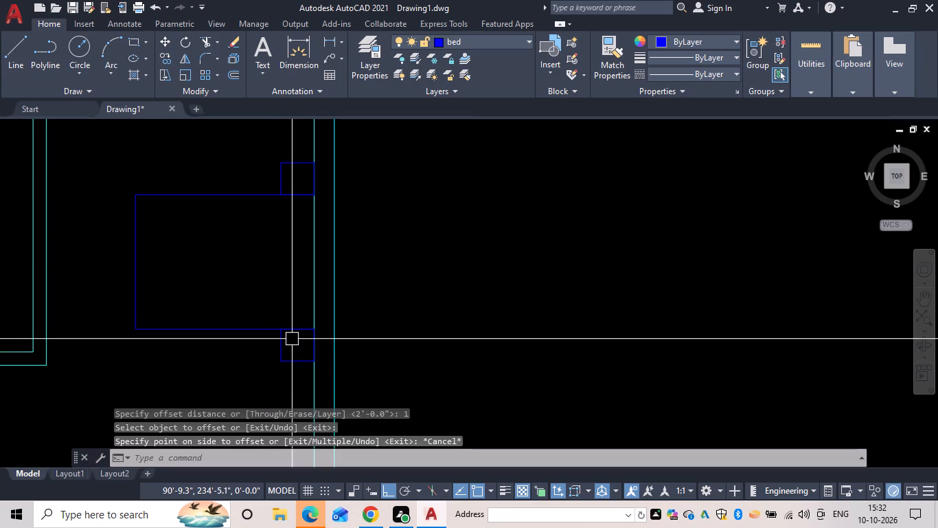
Offset the south nightstand outline 2" inward, and the north nightstand outline 2" outward and 2" inward.
{"action": "type", "text": "od"}
{"action": "key", "text": "BackSpace"}
{"action": "type", "text": "f 2"}
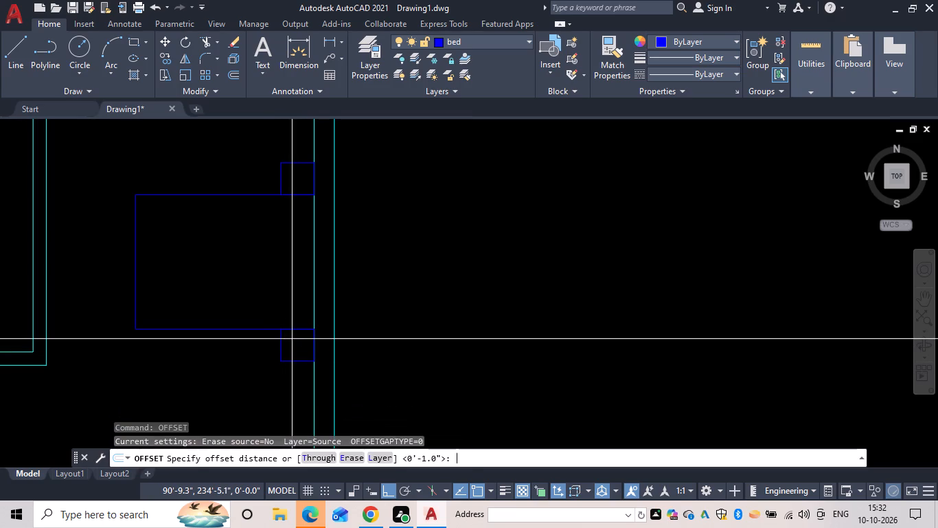
{"action": "key", "text": "space"}
{"action": "left_click_drag", "start_coordinate": [280, 359], "coordinate": [286, 355]}
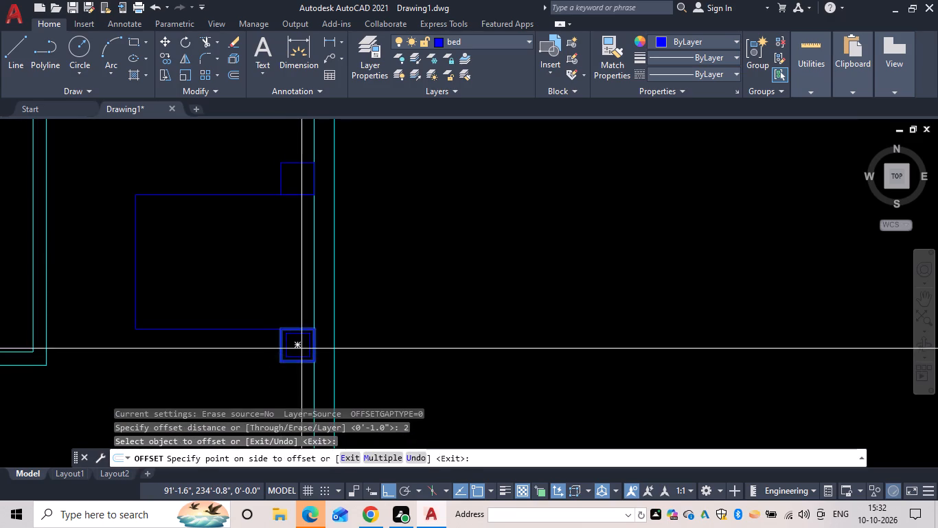
{"action": "left_click", "coordinate": [301, 349]}
{"action": "left_click_drag", "start_coordinate": [281, 168], "coordinate": [297, 173]}
{"action": "left_click", "coordinate": [318, 184]}
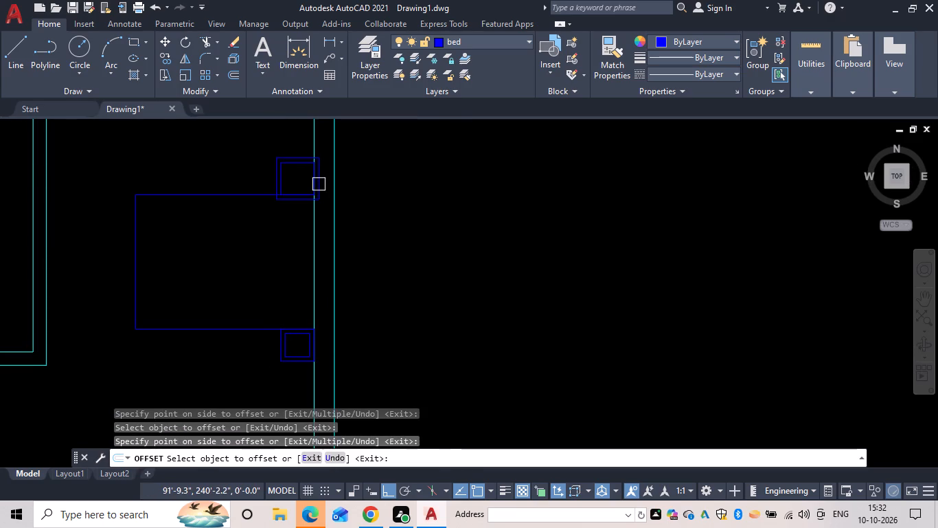
{"action": "left_click_drag", "start_coordinate": [297, 190], "coordinate": [295, 179]}
{"action": "left_click", "coordinate": [295, 175]}
{"action": "key", "text": "Escape"}
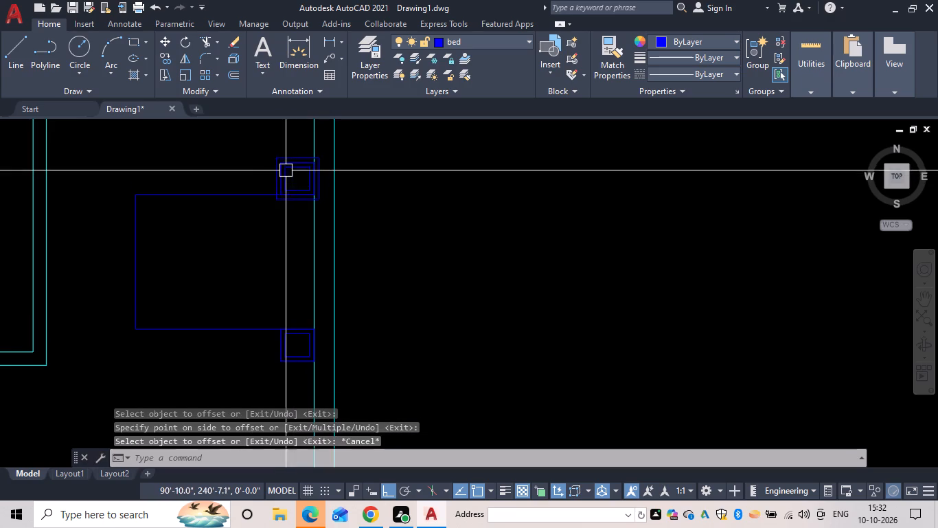
Erase the outer offset rectangle around the north nightstand.
{"action": "left_click", "coordinate": [277, 167]}
{"action": "type", "text": "e"}
{"action": "key", "text": "space"}
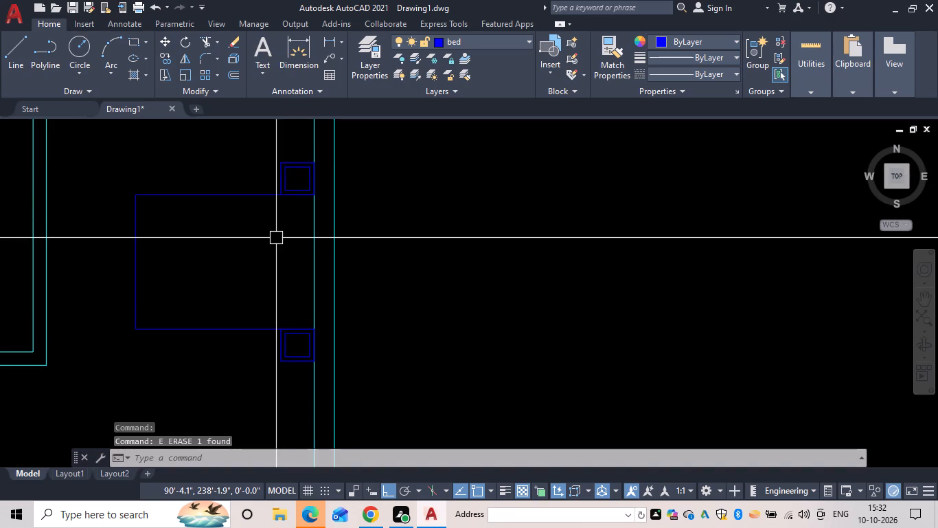
{"action": "key", "text": "Escape"}
Draw horizontal and vertical centre lines crossing inside the north nightstand's inner rectangle, joining the midpoints of its opposite sides.
{"action": "type", "text": "l"}
{"action": "key", "text": "space"}
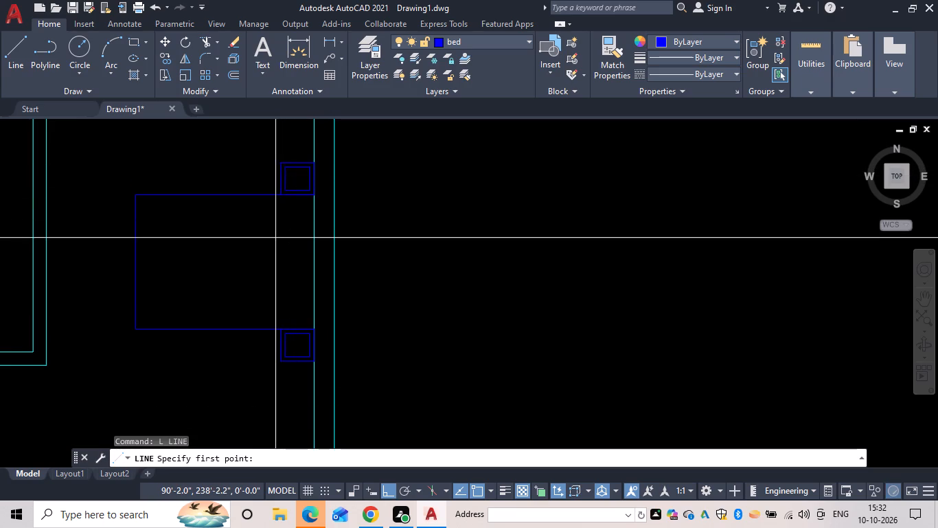
{"action": "scroll", "coordinate": [286, 163], "scroll_direction": "up", "scroll_amount": 2}
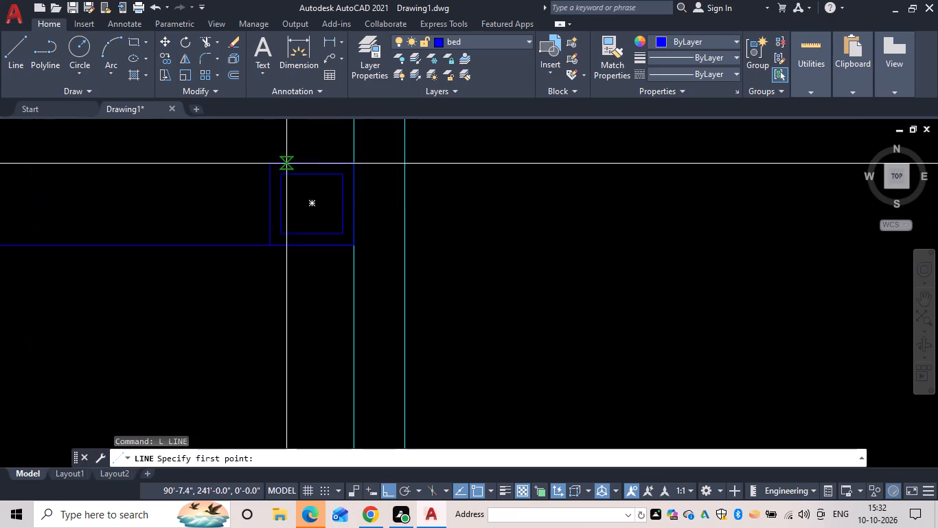
{"action": "left_click", "coordinate": [280, 203]}
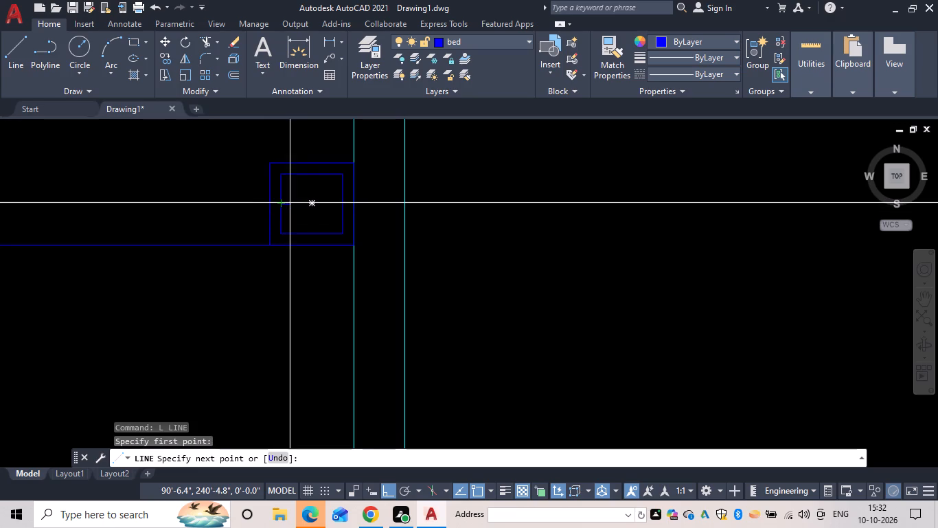
{"action": "left_click", "coordinate": [345, 203]}
{"action": "key", "text": "space"}
{"action": "key", "text": "space"}
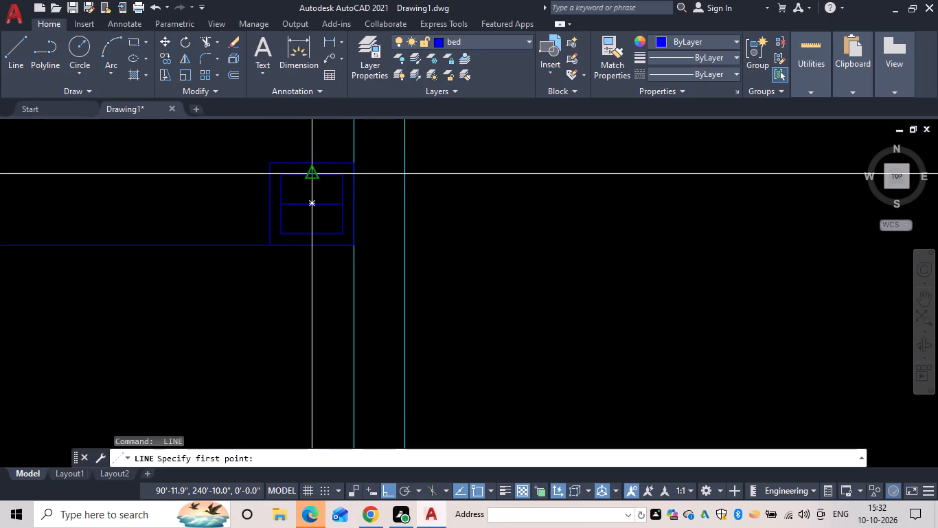
{"action": "left_click_drag", "start_coordinate": [308, 174], "coordinate": [304, 186]}
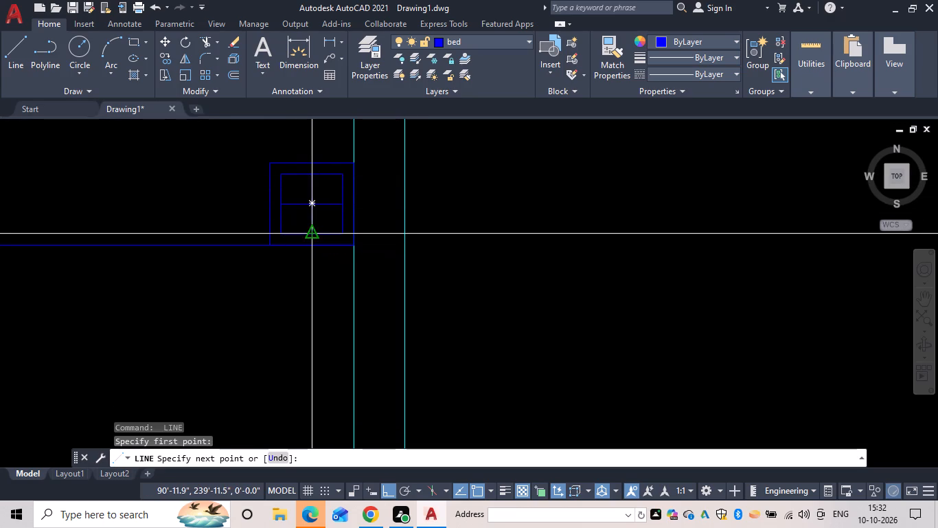
{"action": "left_click", "coordinate": [310, 231]}
{"action": "key", "text": "space"}
Draw vertical and horizontal centre lines crossing inside the south nightstand's inner rectangle, joining the midpoints of its opposite sides.
{"action": "scroll", "coordinate": [312, 285], "scroll_direction": "down", "scroll_amount": 2}
{"action": "middle_click_drag", "start_coordinate": [309, 285], "coordinate": [262, 188]}
{"action": "scroll", "coordinate": [262, 279], "scroll_direction": "down", "scroll_amount": 1}
{"action": "scroll", "coordinate": [267, 339], "scroll_direction": "up", "scroll_amount": 1}
{"action": "middle_click_drag", "start_coordinate": [264, 333], "coordinate": [257, 300]}
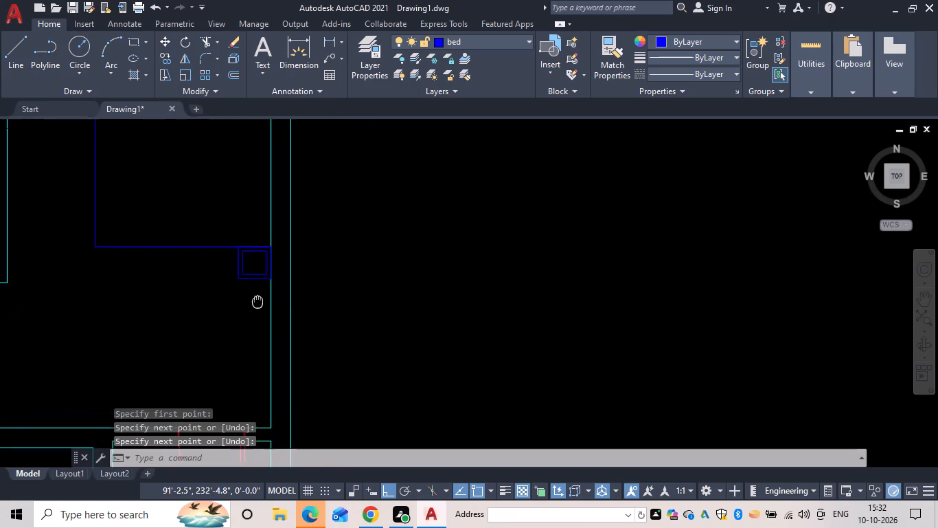
{"action": "middle_click_drag", "start_coordinate": [257, 300], "coordinate": [257, 287]}
{"action": "scroll", "coordinate": [242, 246], "scroll_direction": "up", "scroll_amount": 3}
{"action": "key", "text": "space"}
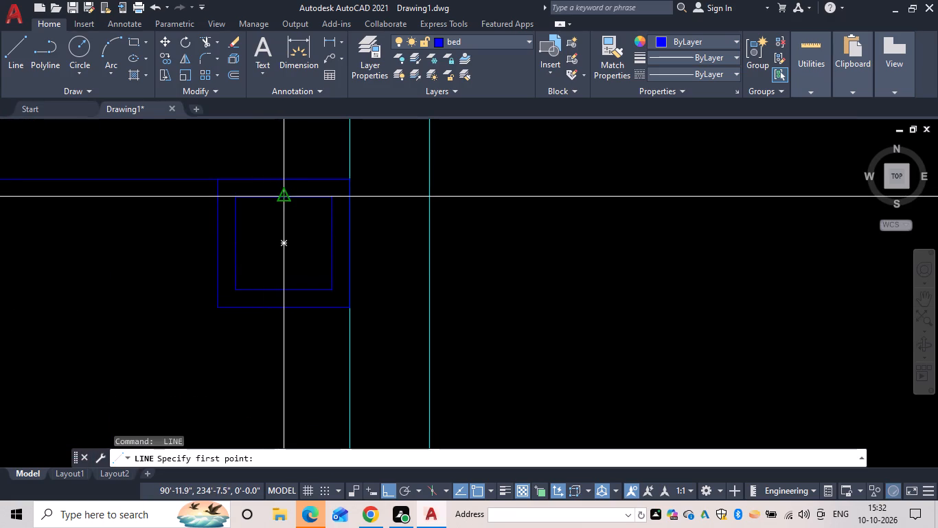
{"action": "left_click", "coordinate": [283, 197]}
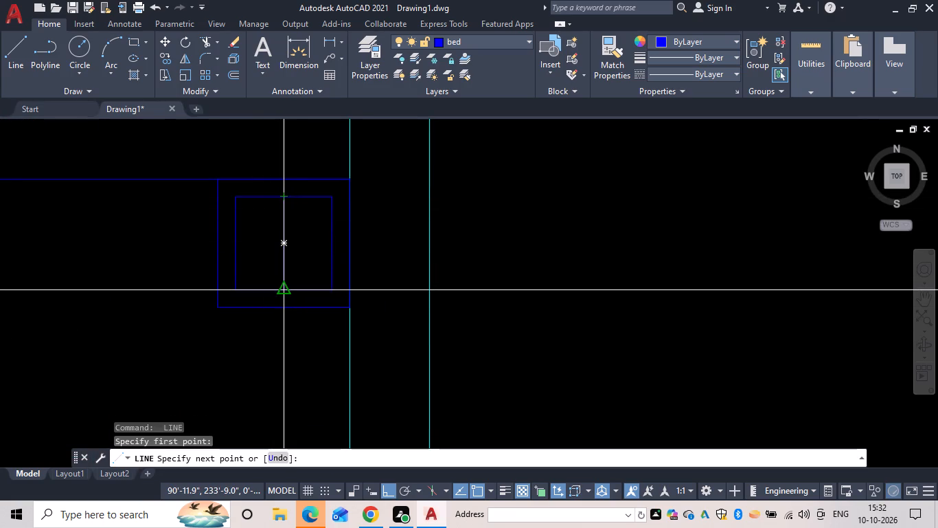
{"action": "left_click", "coordinate": [281, 289]}
{"action": "key", "text": "space"}
{"action": "key", "text": "space"}
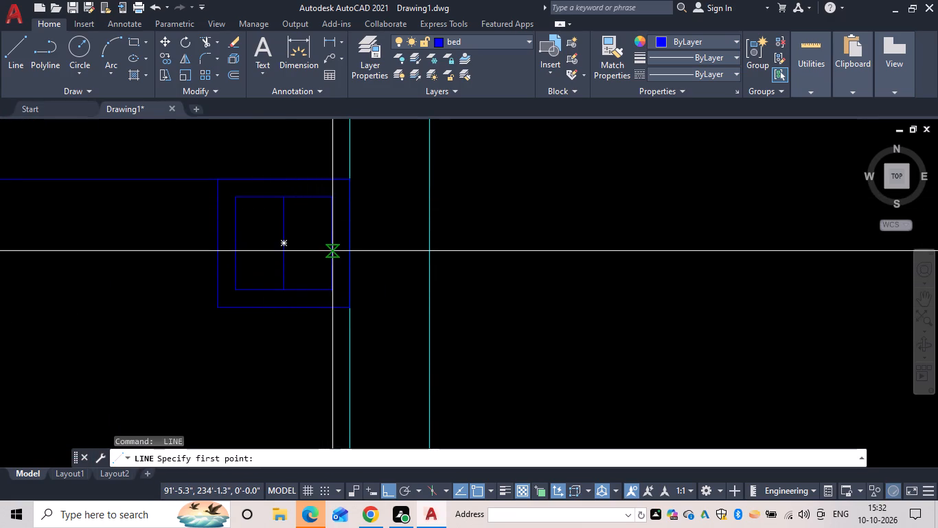
{"action": "left_click", "coordinate": [332, 242]}
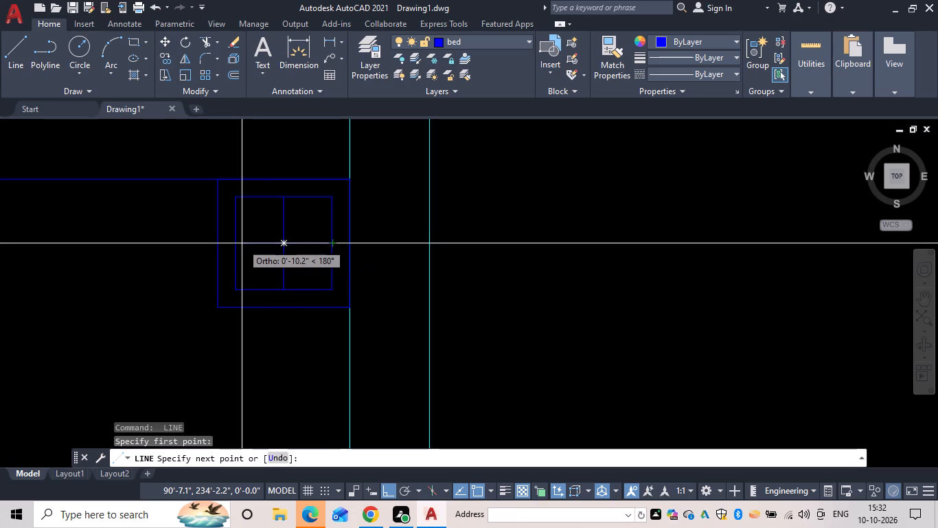
{"action": "left_click", "coordinate": [236, 243]}
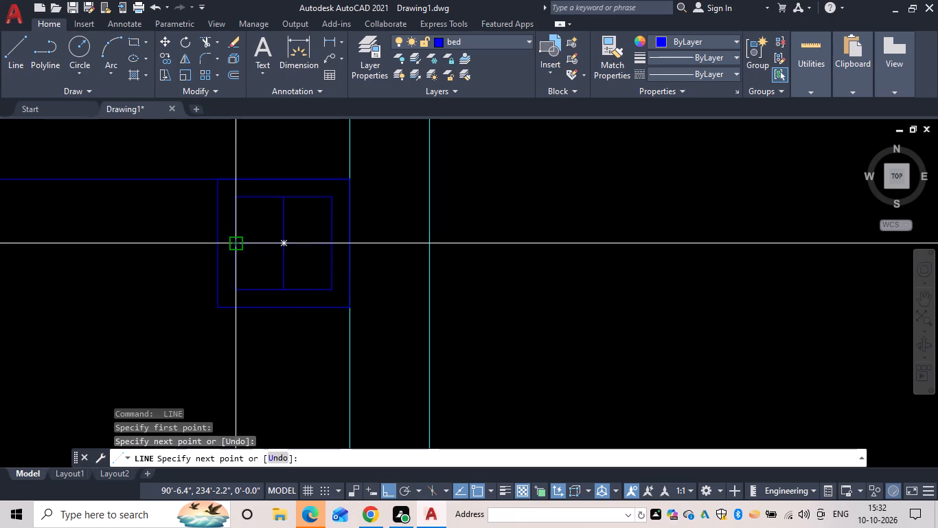
{"action": "key", "text": "Escape"}
Draw a circle of about 4" radius centred where the south nightstand's centre lines cross.
{"action": "type", "text": "c"}
{"action": "key", "text": "space"}
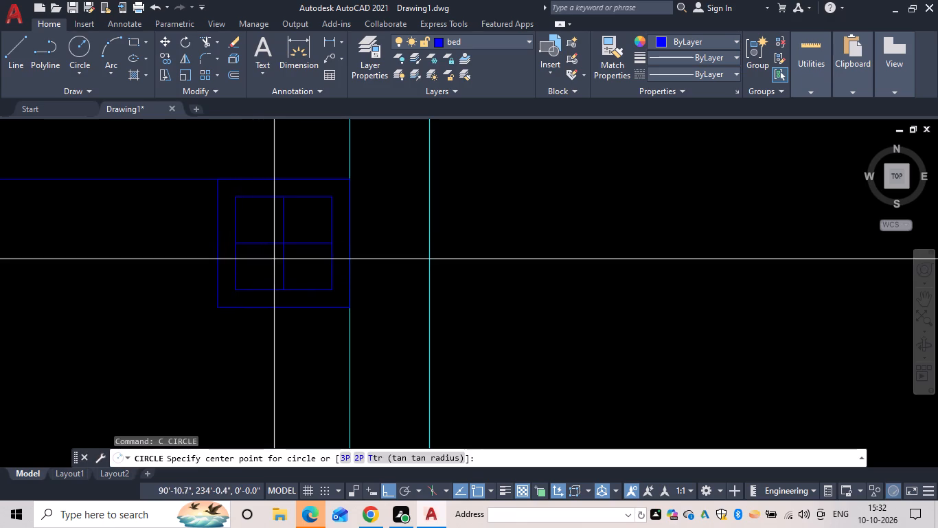
{"action": "left_click", "coordinate": [283, 247]}
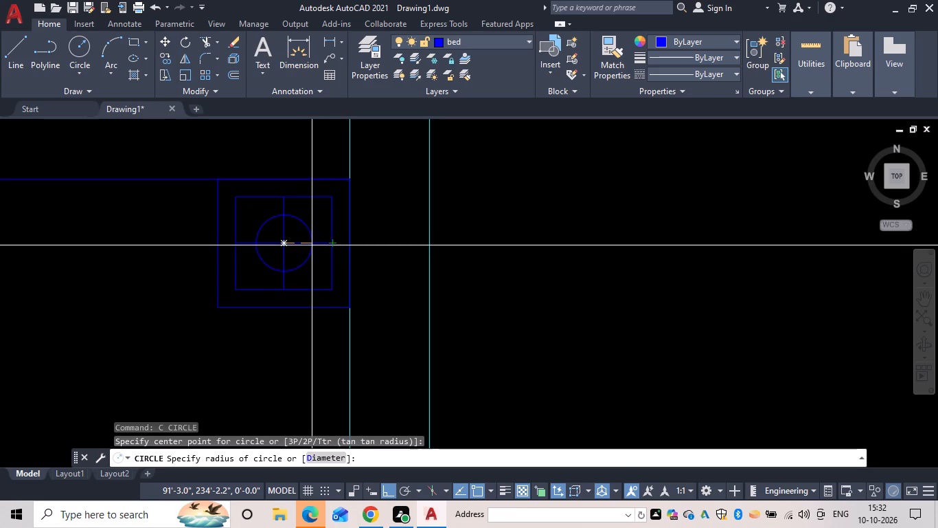
{"action": "scroll", "coordinate": [322, 245], "scroll_direction": "up", "scroll_amount": 2}
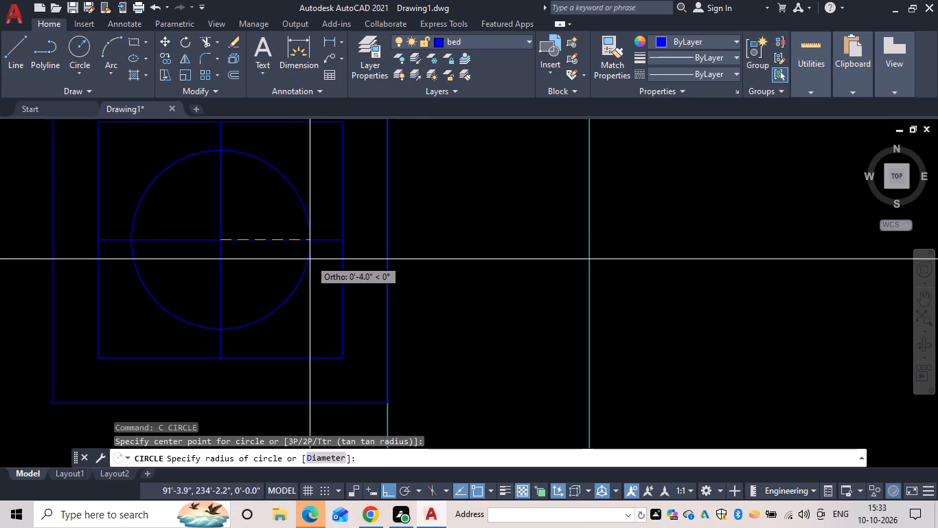
{"action": "left_click", "coordinate": [310, 259]}
{"action": "key", "text": "Escape"}
Draw a circle of nearly the same size centred where the north nightstand's centre lines cross, inside its inner rectangle.
{"action": "scroll", "coordinate": [308, 263], "scroll_direction": "down", "scroll_amount": 3}
{"action": "middle_click", "coordinate": [307, 265]}
{"action": "middle_click_drag", "start_coordinate": [300, 297], "coordinate": [290, 179]}
{"action": "scroll", "coordinate": [273, 270], "scroll_direction": "down", "scroll_amount": 2}
{"action": "middle_click_drag", "start_coordinate": [270, 259], "coordinate": [262, 235]}
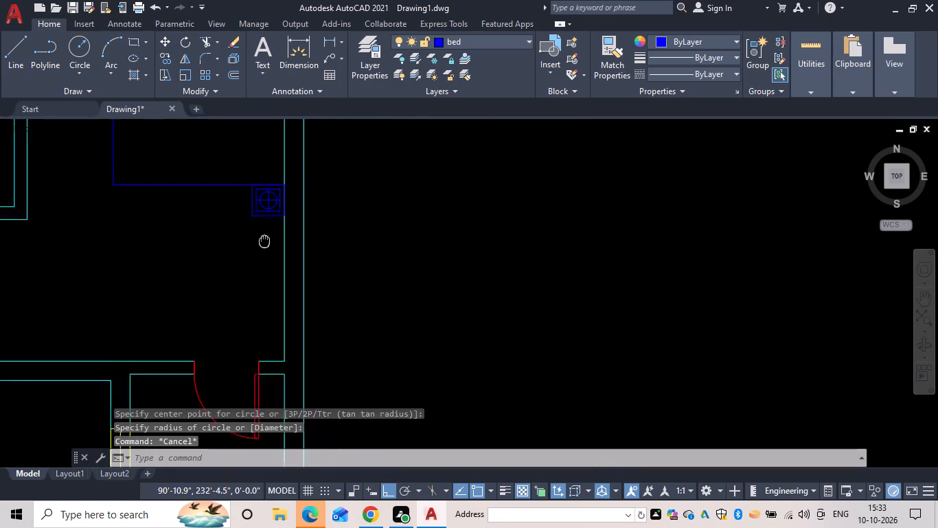
{"action": "middle_click_drag", "start_coordinate": [262, 235], "coordinate": [255, 155]}
{"action": "middle_click_drag", "start_coordinate": [261, 291], "coordinate": [345, 474]}
{"action": "middle_click_drag", "start_coordinate": [330, 196], "coordinate": [317, 223]}
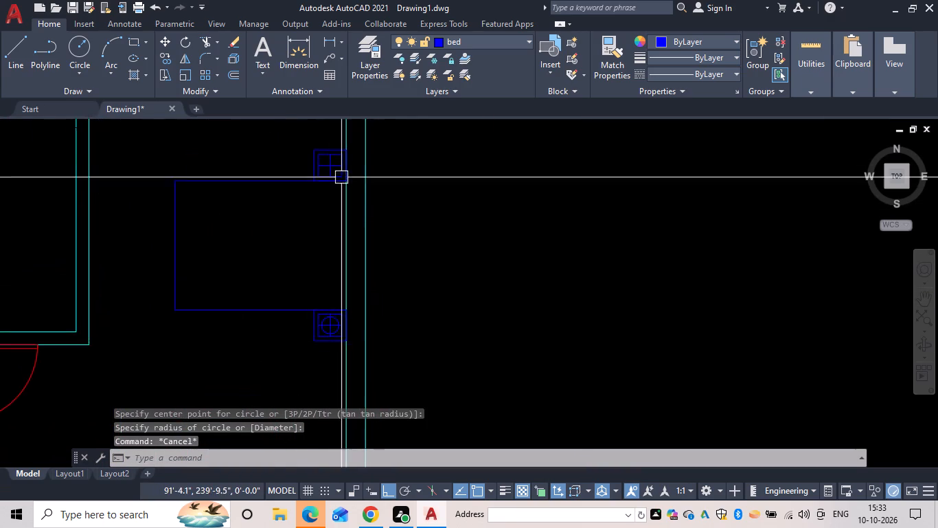
{"action": "scroll", "coordinate": [343, 171], "scroll_direction": "up", "scroll_amount": 3}
{"action": "key", "text": "space"}
{"action": "left_click", "coordinate": [288, 151]}
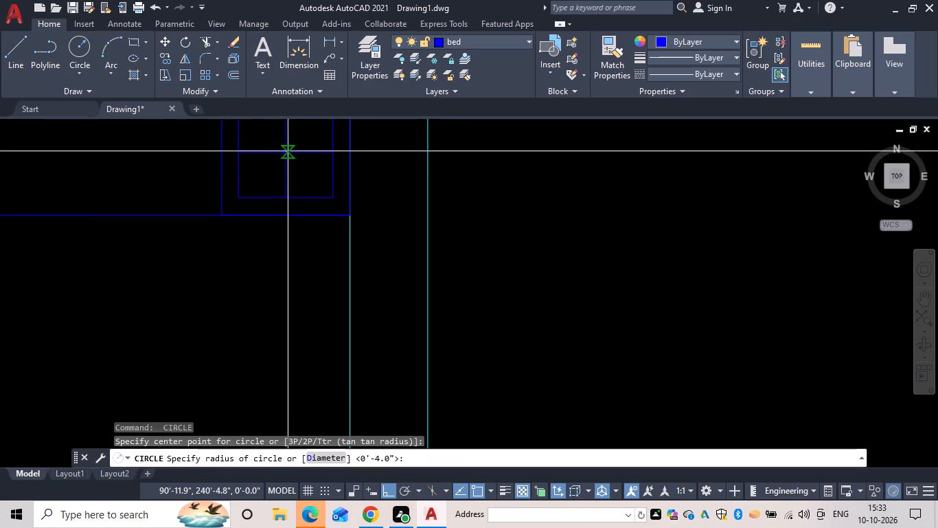
{"action": "left_click", "coordinate": [318, 159]}
{"action": "scroll", "coordinate": [321, 166], "scroll_direction": "down", "scroll_amount": 1}
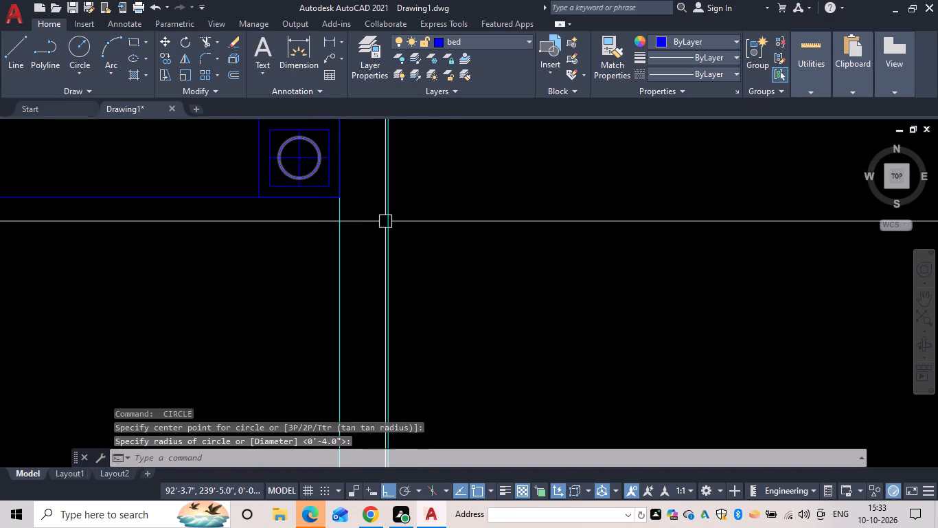
{"action": "scroll", "coordinate": [385, 223], "scroll_direction": "down", "scroll_amount": 2}
{"action": "key", "text": "Escape"}
Trim the four ends of the centre lines between the circle and the inner rectangle in the south nightstand.
{"action": "key", "text": "t"}
{"action": "key", "text": "r"}
{"action": "key", "text": "space"}
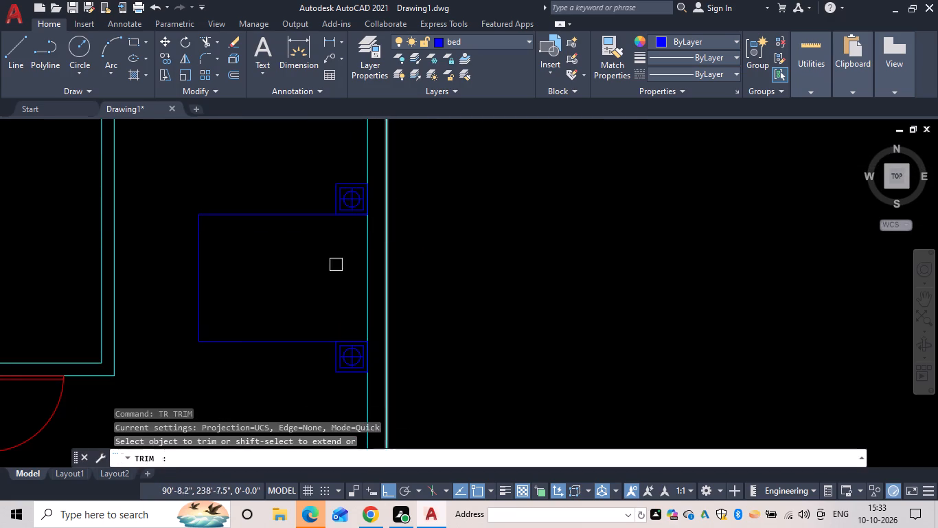
{"action": "middle_click_drag", "start_coordinate": [342, 304], "coordinate": [323, 199]}
{"action": "scroll", "coordinate": [340, 254], "scroll_direction": "up", "scroll_amount": 4}
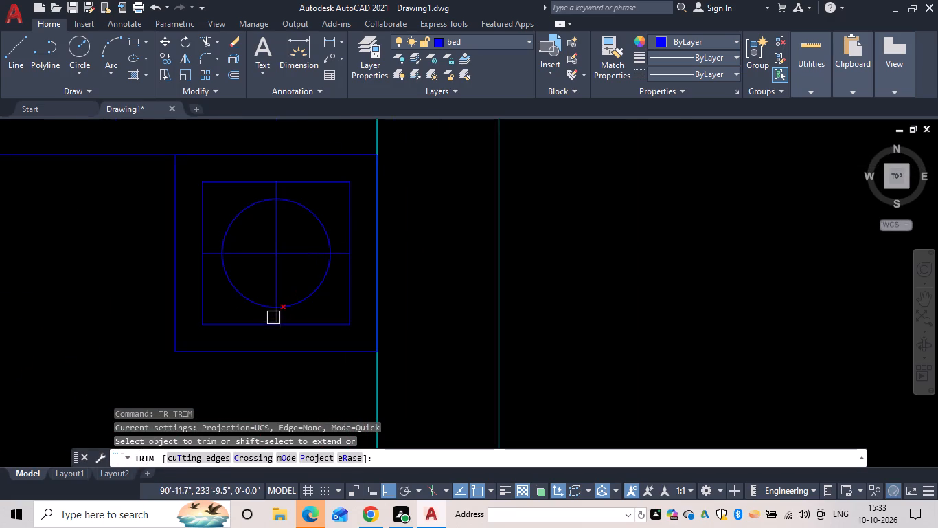
{"action": "scroll", "coordinate": [273, 318], "scroll_direction": "up", "scroll_amount": 3}
{"action": "left_click", "coordinate": [277, 314]}
{"action": "scroll", "coordinate": [325, 295], "scroll_direction": "down", "scroll_amount": 3}
{"action": "scroll", "coordinate": [395, 229], "scroll_direction": "up", "scroll_amount": 3}
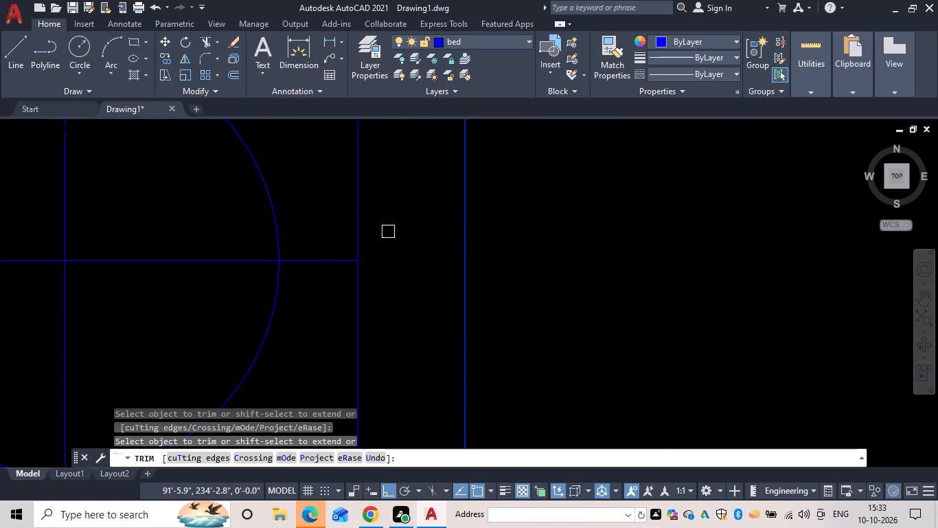
{"action": "left_click", "coordinate": [326, 261]}
{"action": "scroll", "coordinate": [166, 191], "scroll_direction": "down", "scroll_amount": 2}
{"action": "middle_click_drag", "start_coordinate": [165, 192], "coordinate": [326, 240]}
{"action": "left_click", "coordinate": [286, 168]}
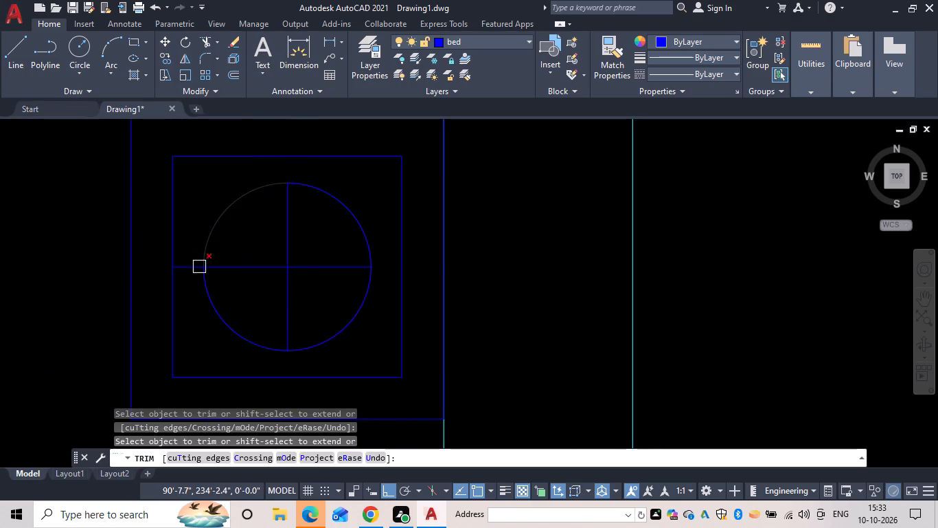
{"action": "left_click", "coordinate": [189, 267]}
Trim the four ends of the centre lines between the circle and the inner rectangle in the north nightstand.
{"action": "scroll", "coordinate": [250, 257], "scroll_direction": "down", "scroll_amount": 5}
{"action": "middle_click_drag", "start_coordinate": [279, 240], "coordinate": [288, 276]}
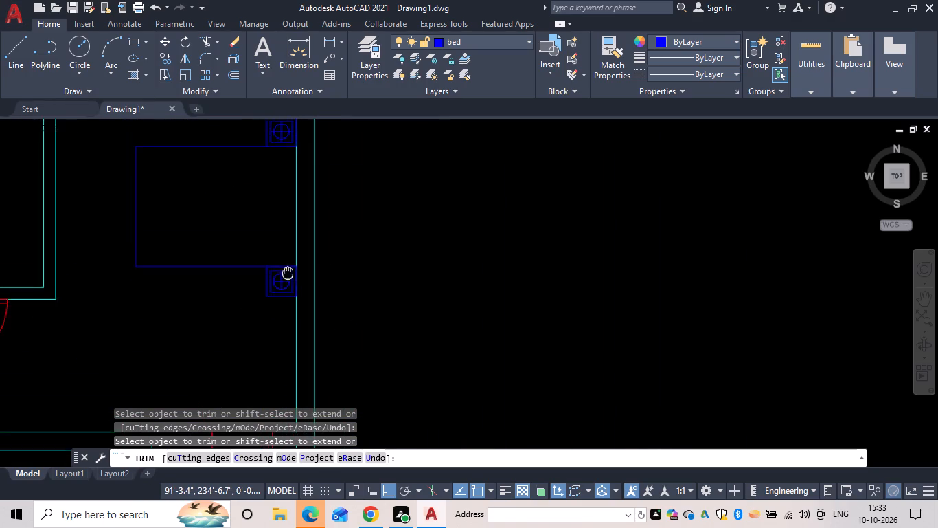
{"action": "middle_click_drag", "start_coordinate": [288, 276], "coordinate": [293, 319]}
{"action": "scroll", "coordinate": [285, 177], "scroll_direction": "up", "scroll_amount": 5}
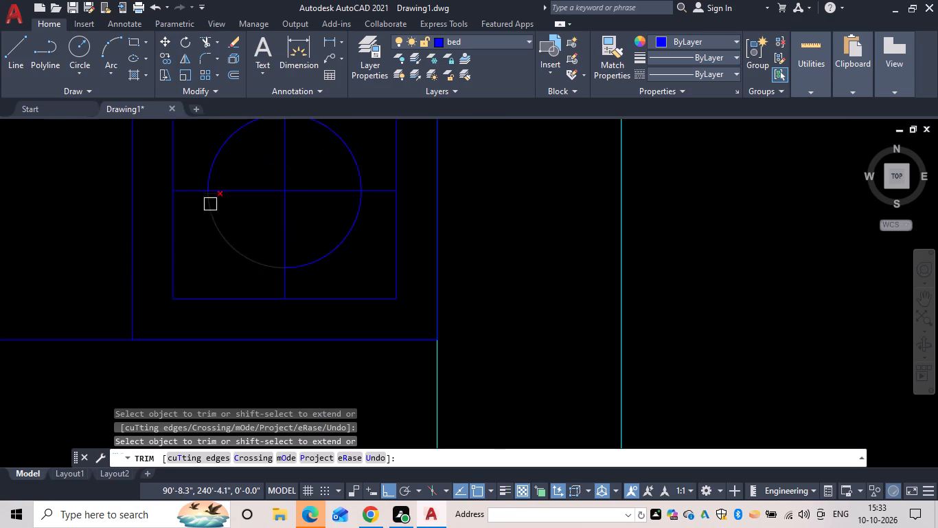
{"action": "left_click_drag", "start_coordinate": [196, 153], "coordinate": [216, 263]}
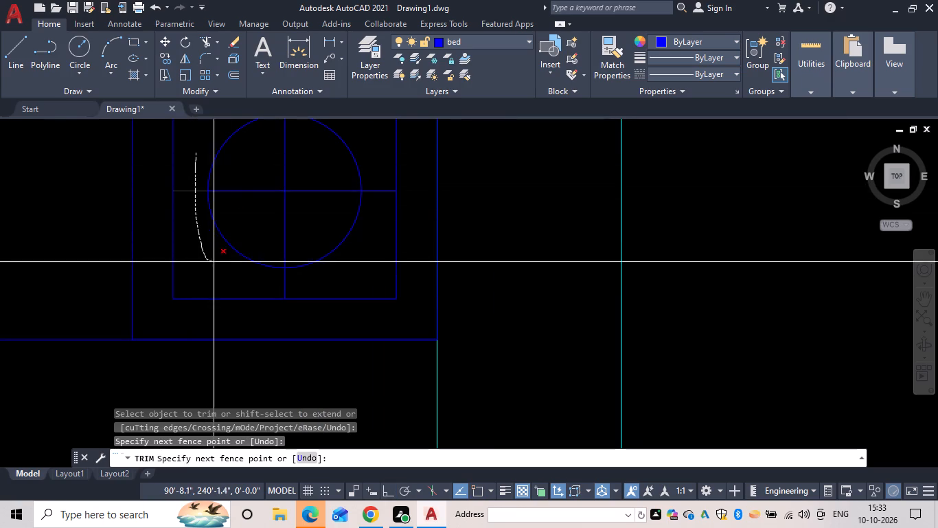
{"action": "left_click_drag", "start_coordinate": [216, 263], "coordinate": [369, 190]}
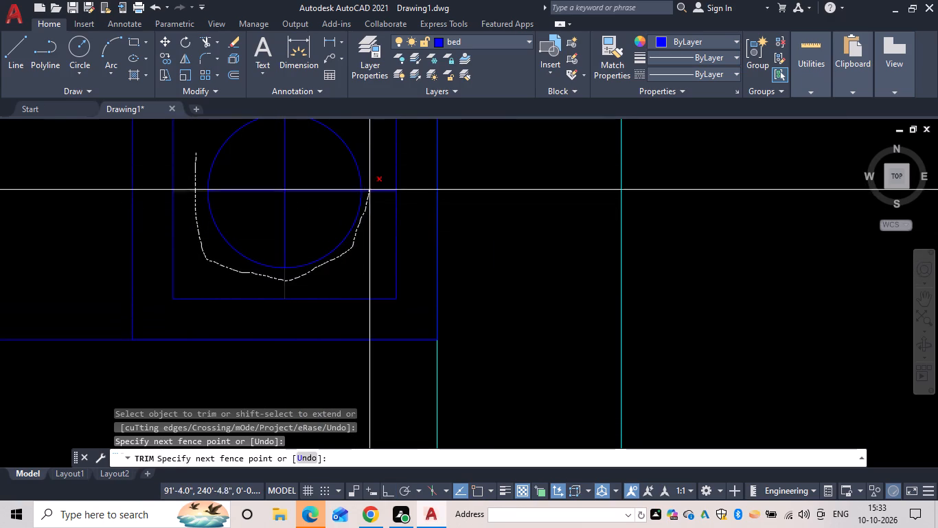
{"action": "left_click_drag", "start_coordinate": [369, 190], "coordinate": [370, 172]}
{"action": "middle_click_drag", "start_coordinate": [364, 173], "coordinate": [379, 304]}
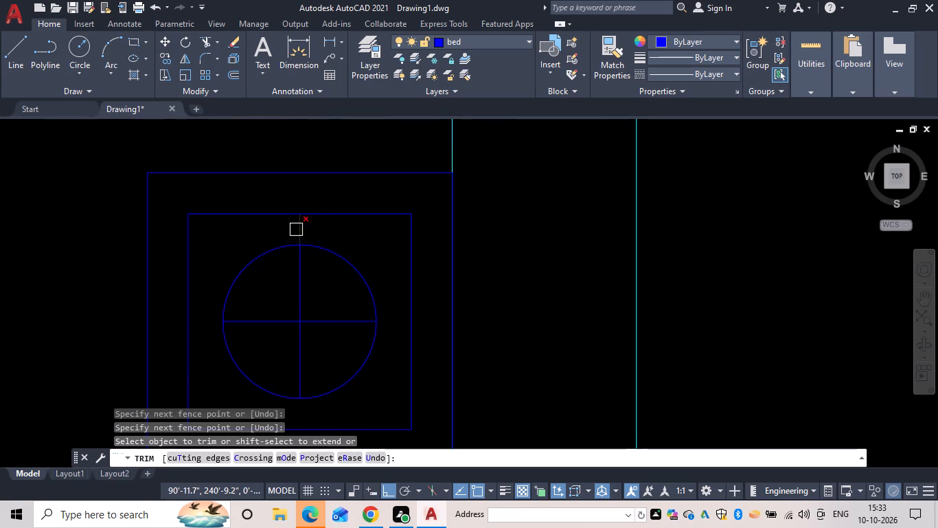
{"action": "left_click", "coordinate": [296, 230]}
{"action": "scroll", "coordinate": [306, 226], "scroll_direction": "down", "scroll_amount": 2}
{"action": "middle_click_drag", "start_coordinate": [303, 226], "coordinate": [295, 364]}
{"action": "scroll", "coordinate": [295, 364], "scroll_direction": "down", "scroll_amount": 2}
{"action": "scroll", "coordinate": [267, 235], "scroll_direction": "down", "scroll_amount": 1}
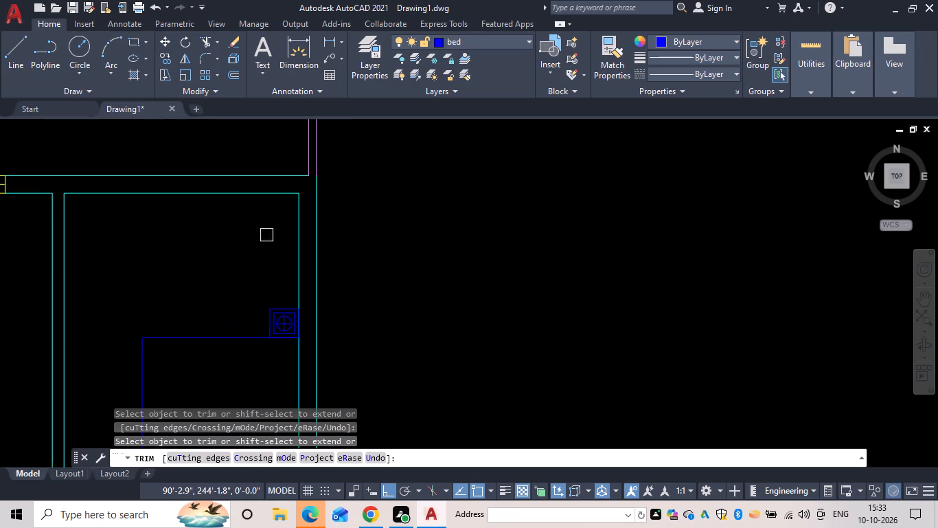
{"action": "scroll", "coordinate": [266, 235], "scroll_direction": "down", "scroll_amount": 1}
{"action": "middle_click_drag", "start_coordinate": [268, 228], "coordinate": [237, 210]}
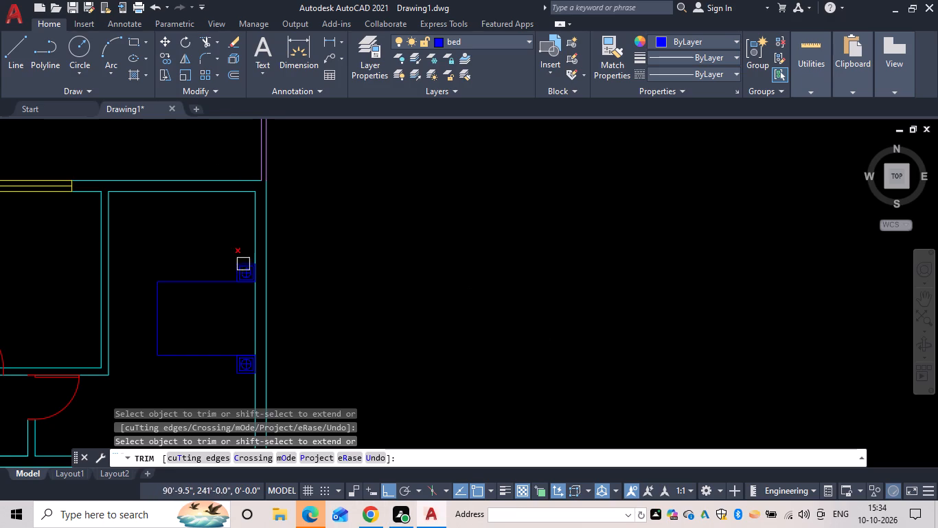
{"action": "scroll", "coordinate": [253, 254], "scroll_direction": "down", "scroll_amount": 2}
{"action": "scroll", "coordinate": [414, 268], "scroll_direction": "down", "scroll_amount": 1}
{"action": "middle_click_drag", "start_coordinate": [437, 272], "coordinate": [510, 239]}
{"action": "scroll", "coordinate": [394, 239], "scroll_direction": "up", "scroll_amount": 1}
{"action": "key", "text": "Escape"}
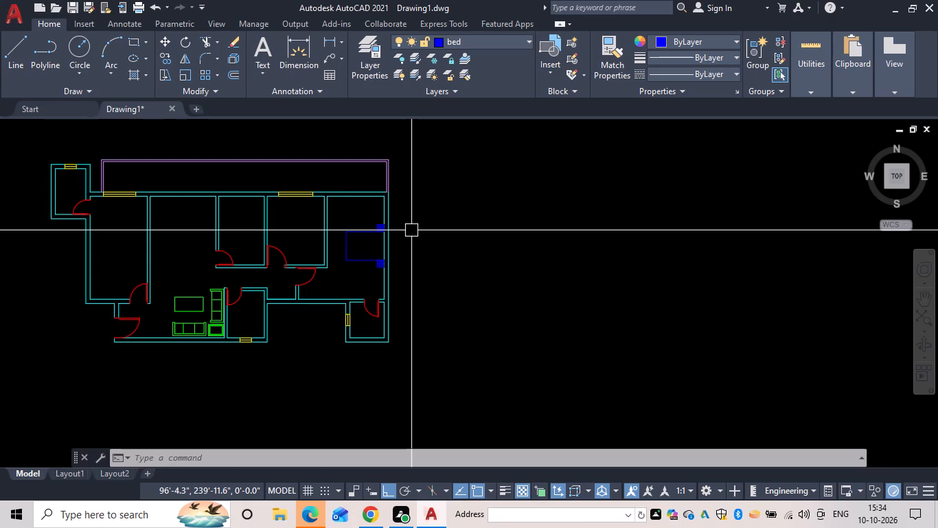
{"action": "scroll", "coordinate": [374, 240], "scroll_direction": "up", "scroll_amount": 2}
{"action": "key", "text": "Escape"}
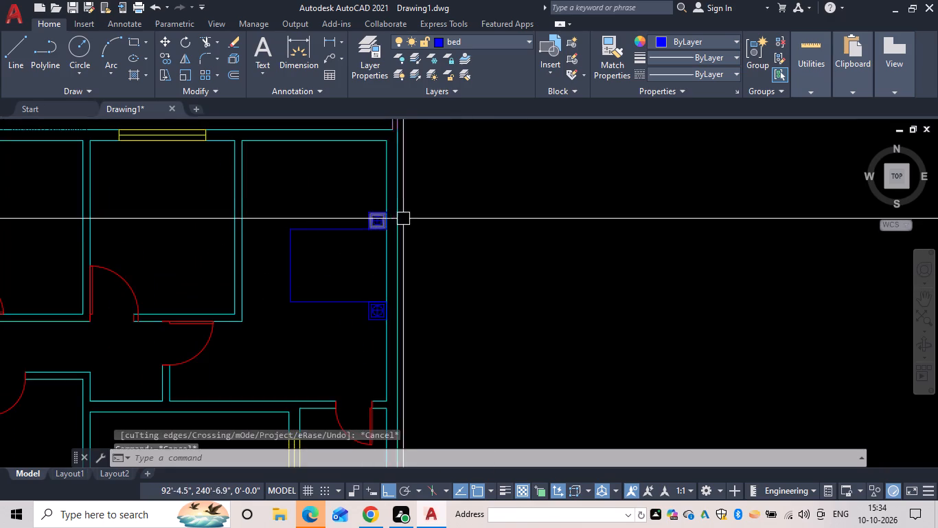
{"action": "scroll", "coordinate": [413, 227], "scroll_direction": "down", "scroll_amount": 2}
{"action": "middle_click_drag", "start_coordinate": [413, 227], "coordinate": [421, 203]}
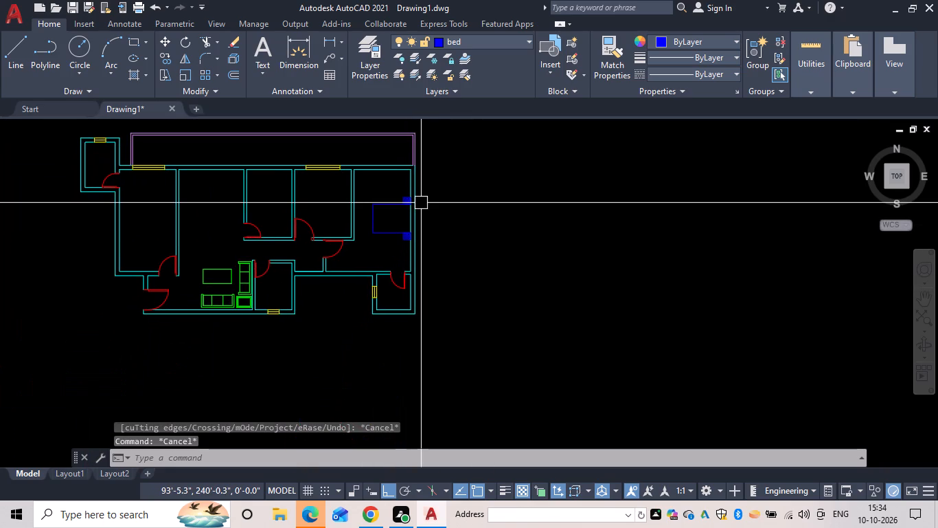
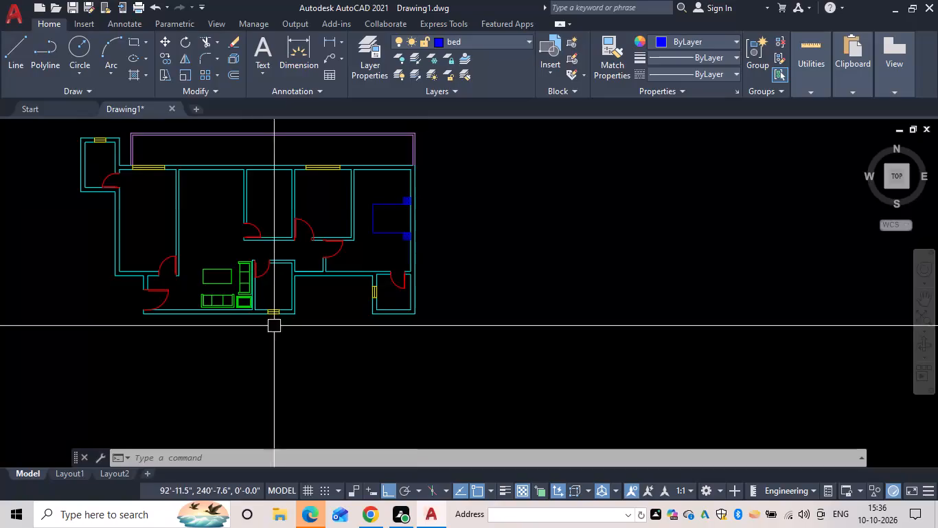
Draw a rectangular pillow in the north half of the bed's head end, set slightly in from the wall.
{"action": "middle_click_drag", "start_coordinate": [300, 232], "coordinate": [215, 272]}
{"action": "scroll", "coordinate": [378, 247], "scroll_direction": "up", "scroll_amount": 2}
{"action": "key", "text": "Escape"}
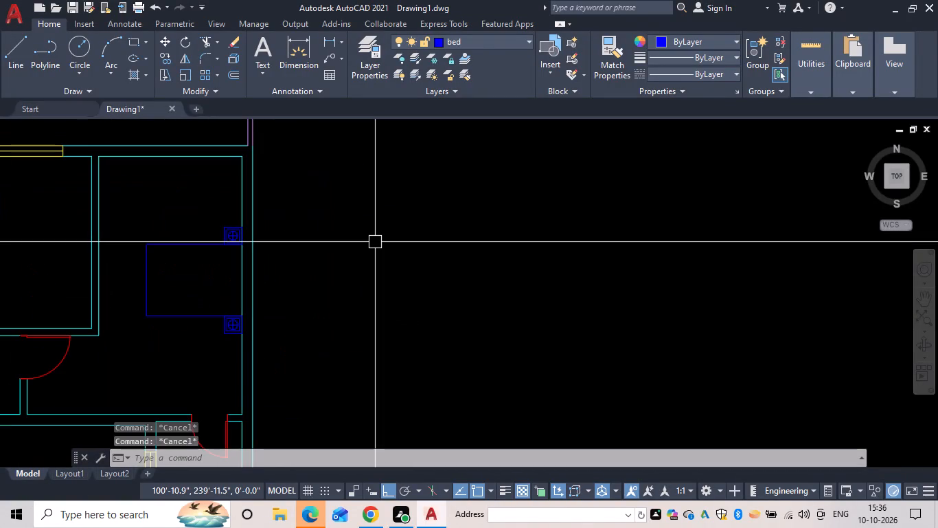
{"action": "type", "text": "rec"}
{"action": "key", "text": "space"}
{"action": "scroll", "coordinate": [222, 234], "scroll_direction": "up", "scroll_amount": 2}
{"action": "middle_click_drag", "start_coordinate": [215, 235], "coordinate": [205, 155]}
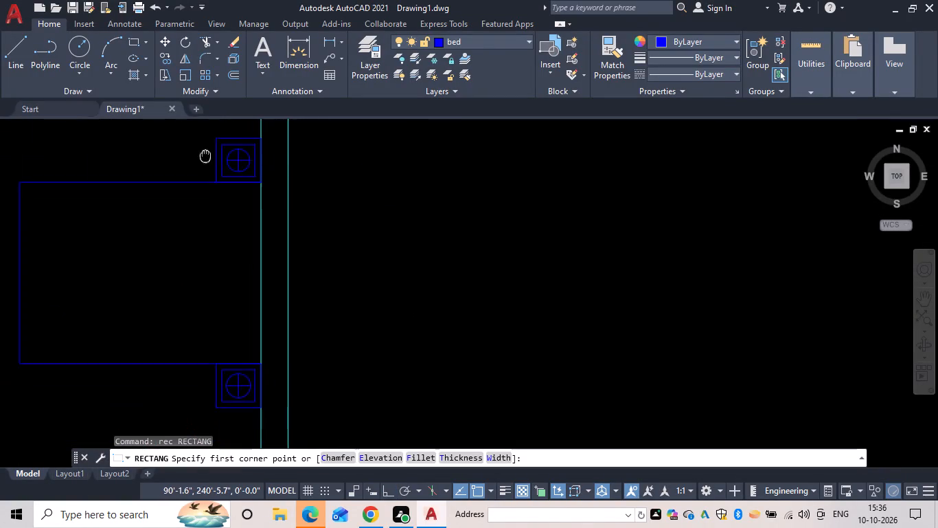
{"action": "middle_click_drag", "start_coordinate": [205, 155], "coordinate": [205, 155]}
{"action": "left_click", "coordinate": [251, 190]}
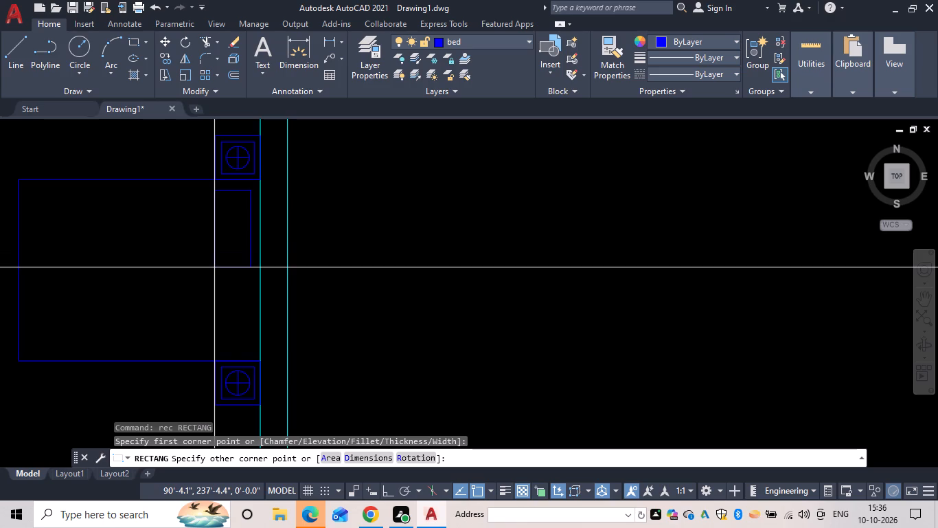
{"action": "left_click", "coordinate": [211, 260]}
{"action": "key", "text": "Escape"}
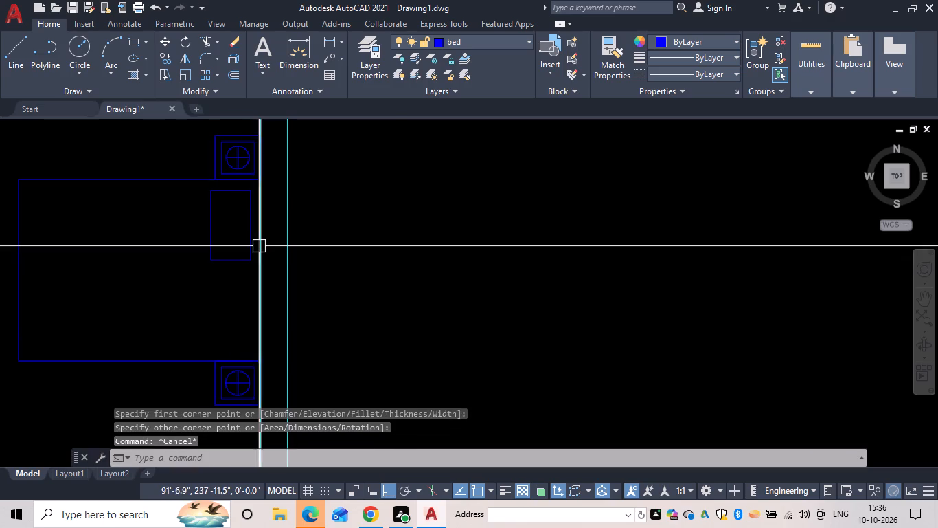
Copy the pillow rectangle about 2'-4" straight south for the bed's second pillow.
{"action": "type", "text": "co"}
{"action": "key", "text": "space"}
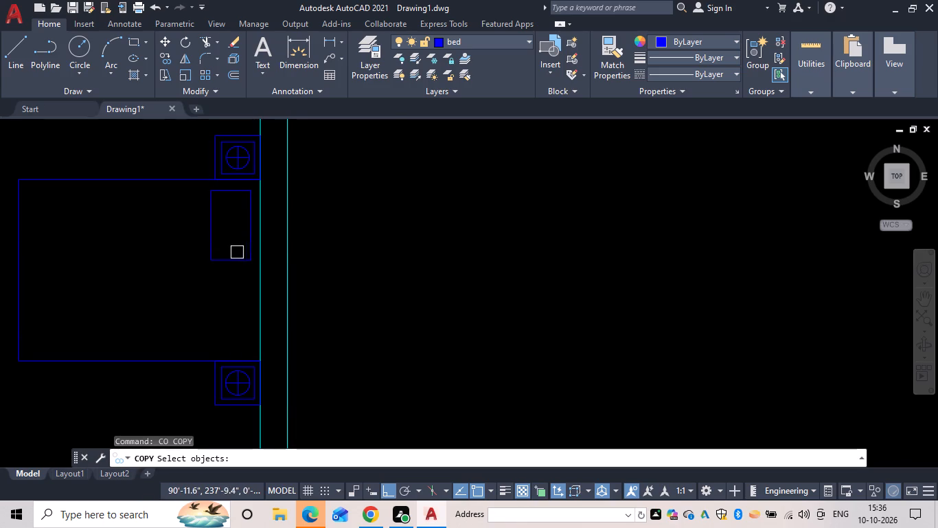
{"action": "left_click", "coordinate": [232, 259]}
{"action": "key", "text": "space"}
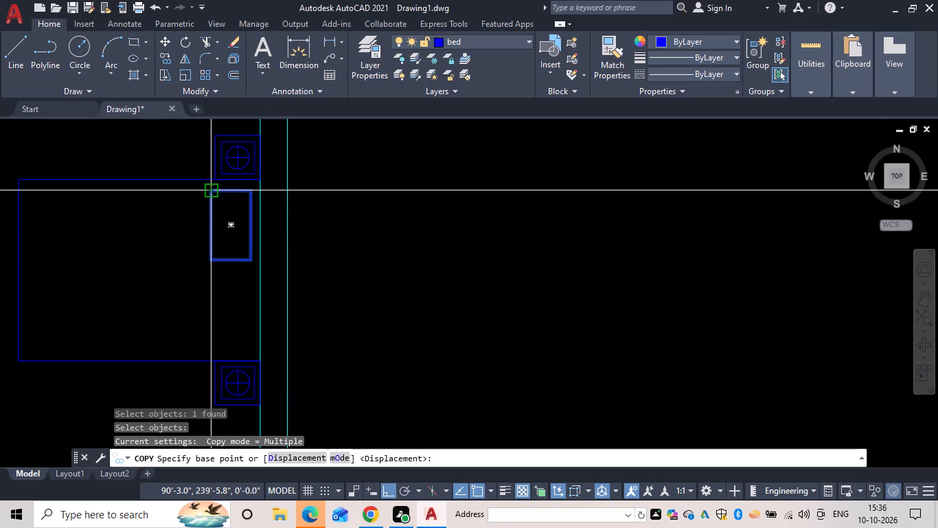
{"action": "left_click", "coordinate": [210, 190]}
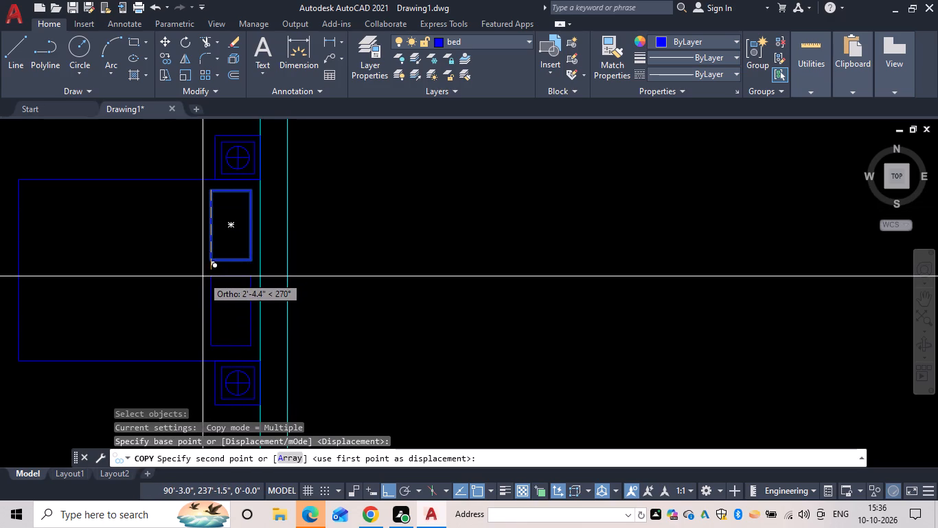
{"action": "left_click", "coordinate": [203, 276]}
{"action": "key", "text": "Escape"}
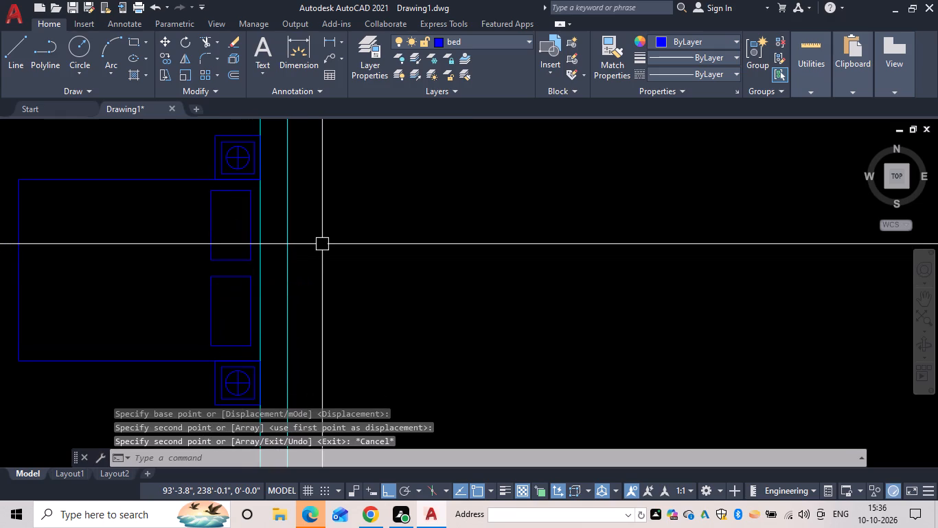
{"action": "key", "text": "Escape"}
Draw a line across the bed between the facing west corners of the north and south nightstands.
{"action": "type", "text": "l"}
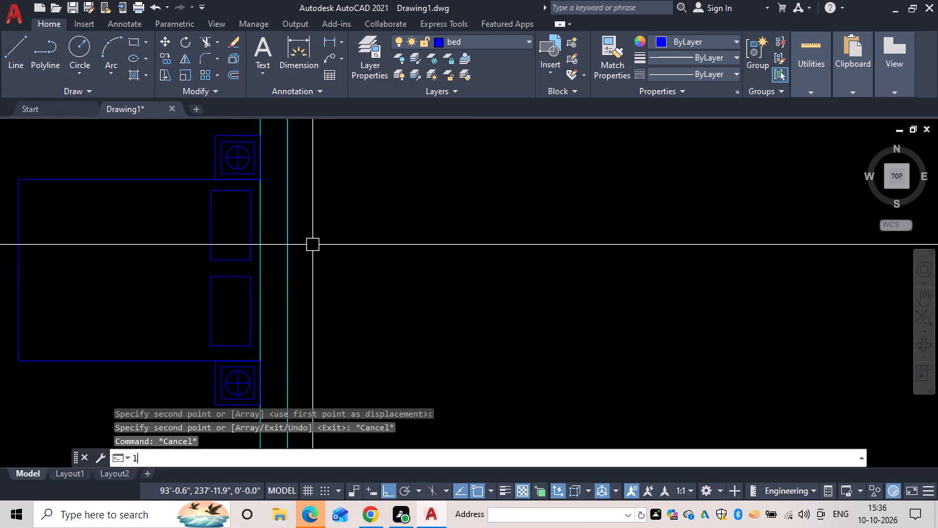
{"action": "key", "text": "space"}
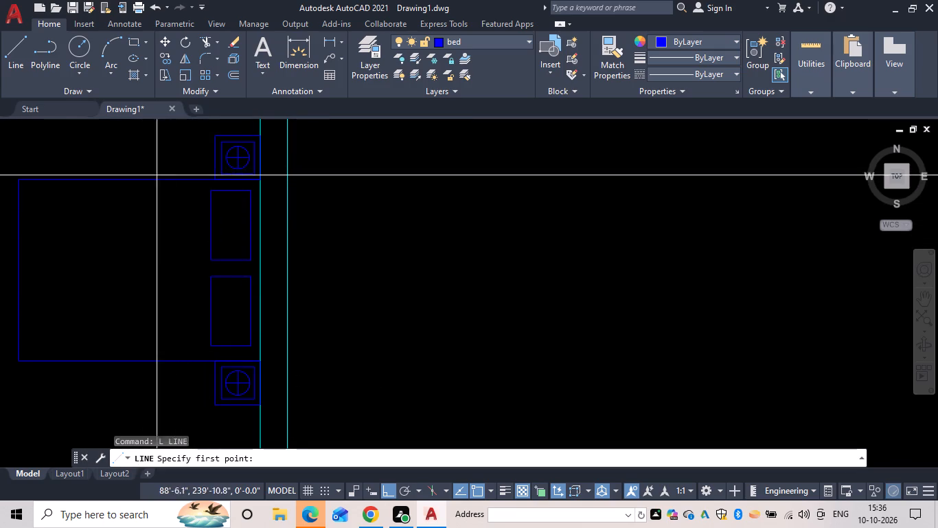
{"action": "left_click_drag", "start_coordinate": [215, 181], "coordinate": [216, 188]}
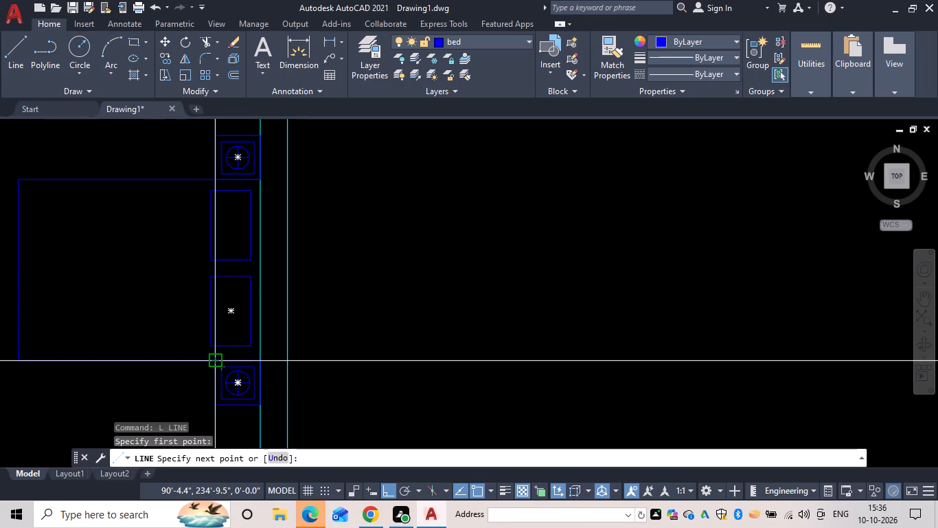
{"action": "left_click", "coordinate": [216, 362]}
{"action": "key", "text": "Escape"}
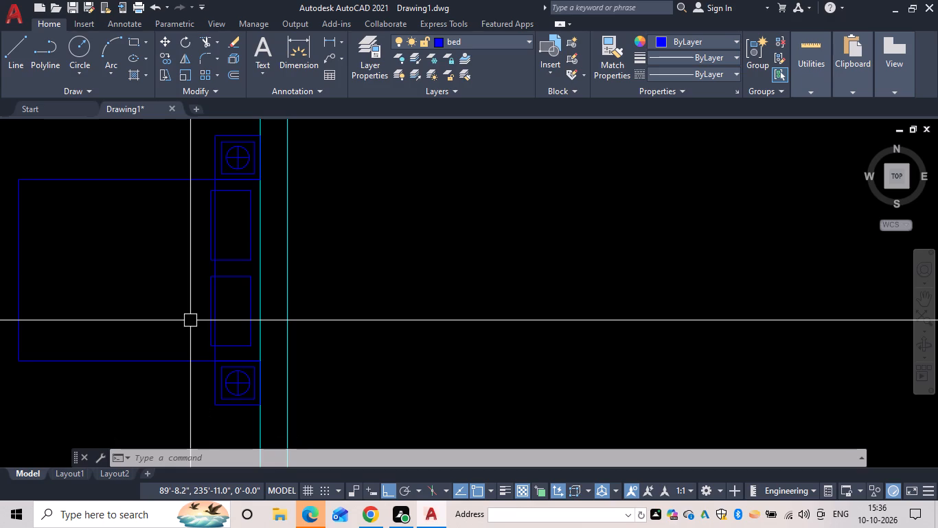
{"action": "key", "text": "Escape"}
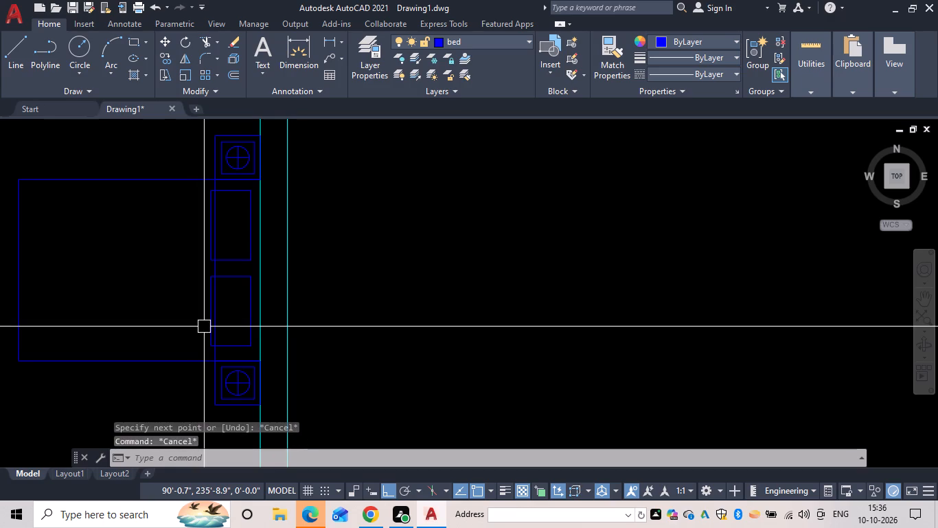
Offset the line across the bed by 2" towards the foot of the bed.
{"action": "type", "text": "of 2"}
{"action": "key", "text": "space"}
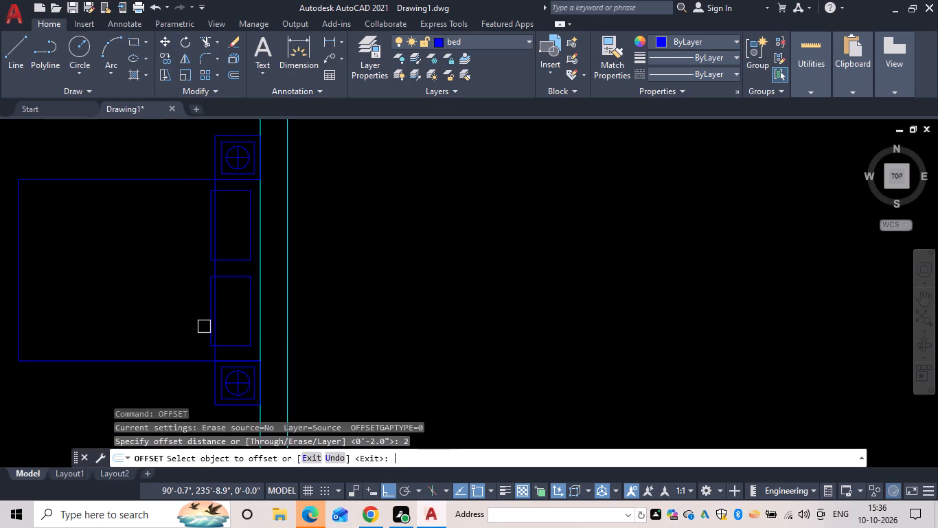
{"action": "left_click_drag", "start_coordinate": [214, 272], "coordinate": [175, 279]}
{"action": "left_click", "coordinate": [149, 285]}
{"action": "scroll", "coordinate": [181, 248], "scroll_direction": "up", "scroll_amount": 2}
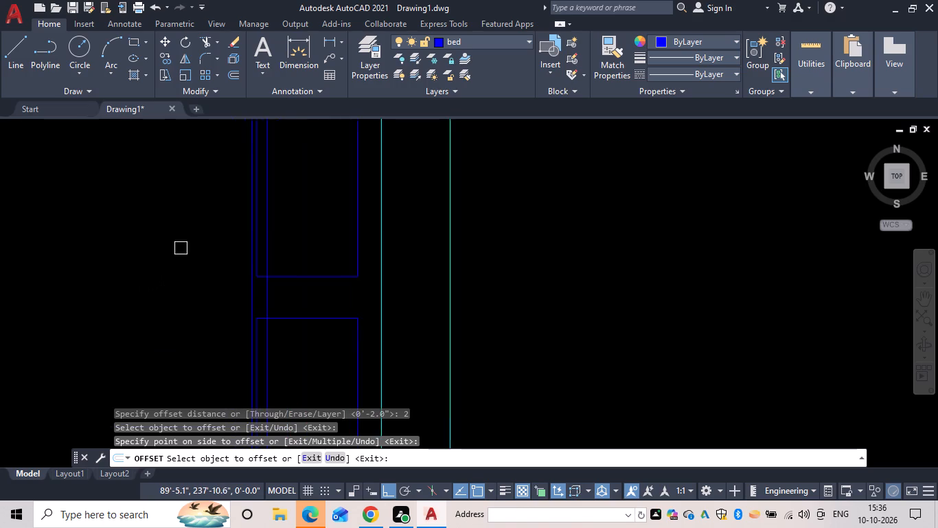
{"action": "scroll", "coordinate": [181, 248], "scroll_direction": "down", "scroll_amount": 2}
{"action": "middle_click", "coordinate": [181, 248]}
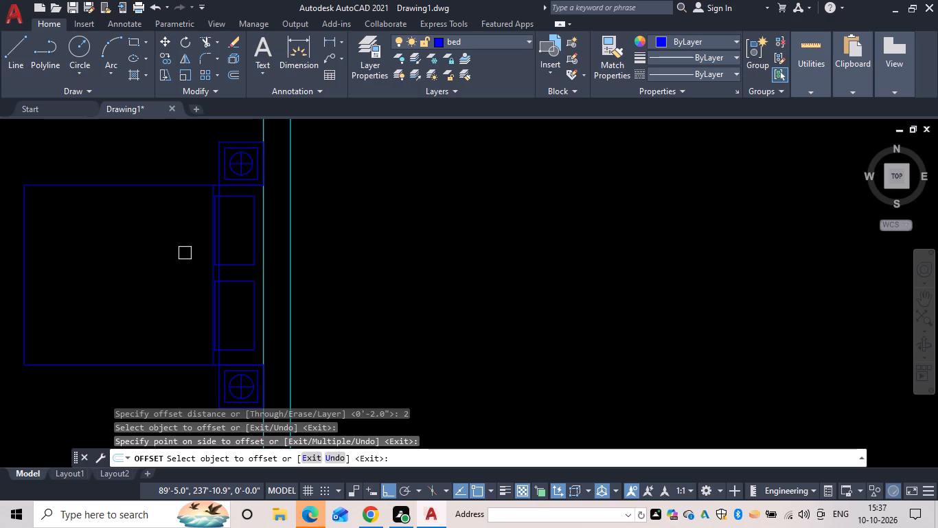
{"action": "middle_click_drag", "start_coordinate": [200, 345], "coordinate": [185, 320]}
{"action": "type", "text": "l"}
{"action": "key", "text": "space"}
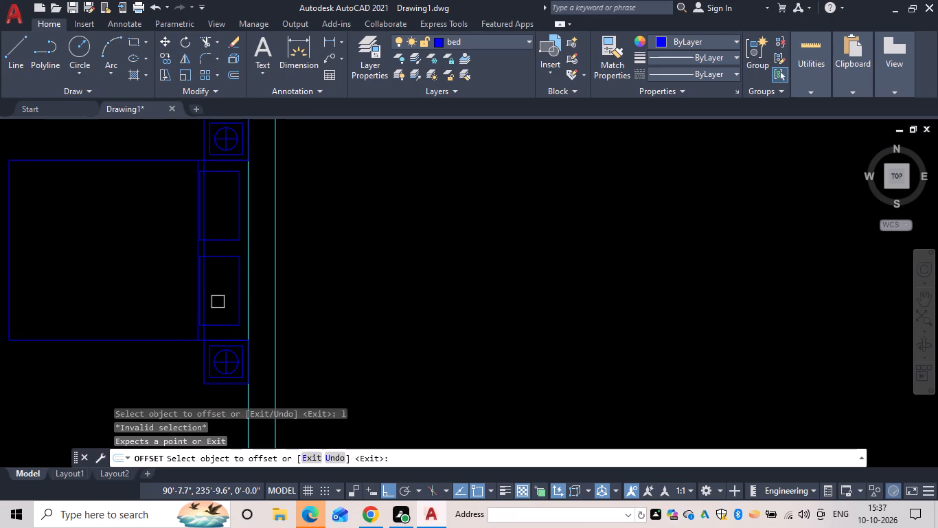
{"action": "middle_click_drag", "start_coordinate": [217, 300], "coordinate": [252, 252]}
{"action": "scroll", "coordinate": [228, 270], "scroll_direction": "up", "scroll_amount": 1}
{"action": "key", "text": "Escape"}
Draw a folded sheet corner at the south edge: a diagonal from the original cross line, a vertical up, and a horizontal back to the diagonal.
{"action": "key", "text": "l"}
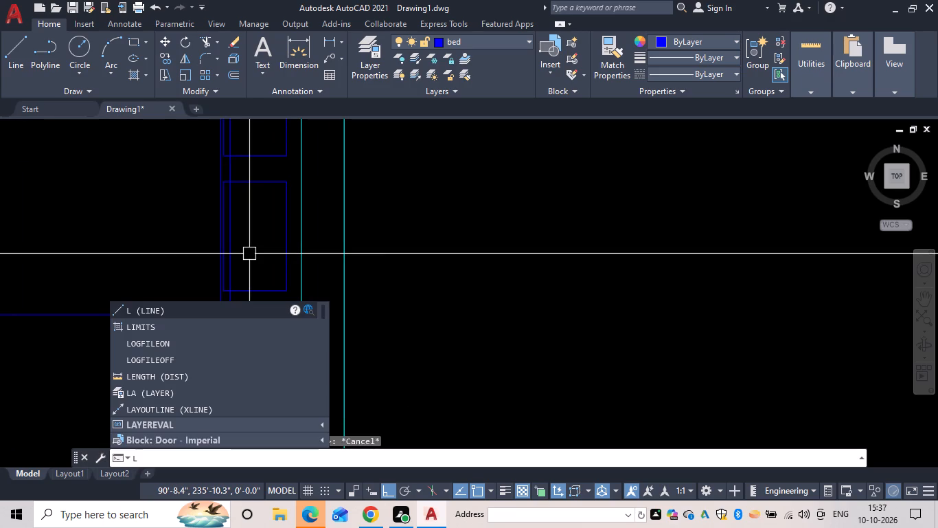
{"action": "key", "text": "space"}
{"action": "middle_click_drag", "start_coordinate": [222, 270], "coordinate": [251, 225]}
{"action": "scroll", "coordinate": [223, 270], "scroll_direction": "up", "scroll_amount": 1}
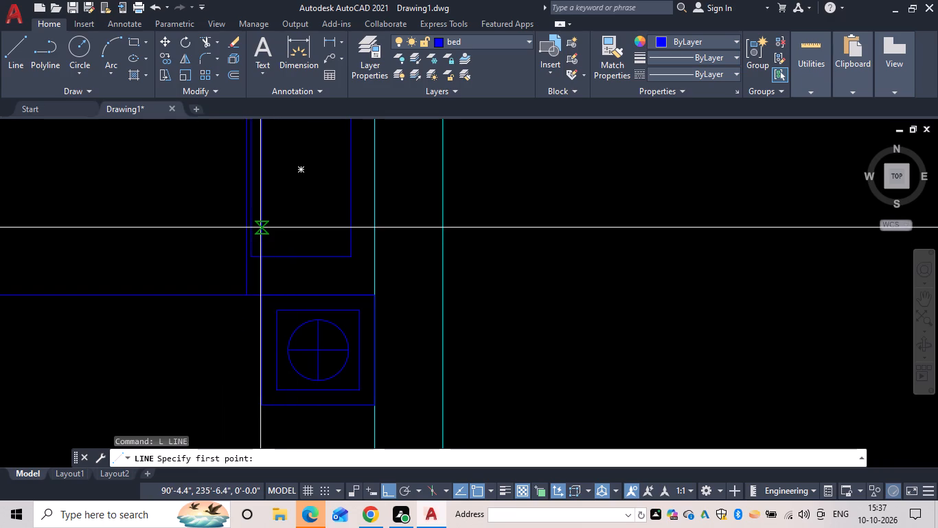
{"action": "left_click", "coordinate": [262, 203]}
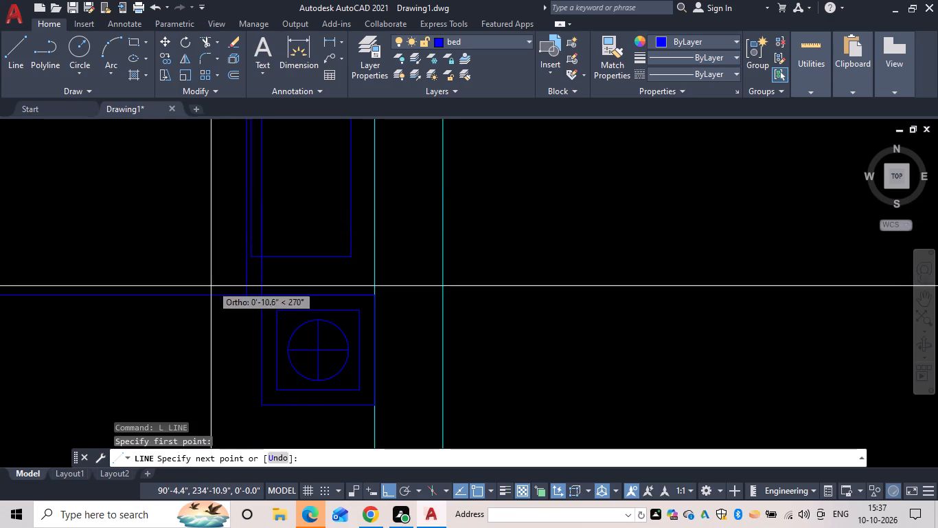
{"action": "left_click", "coordinate": [192, 296]}
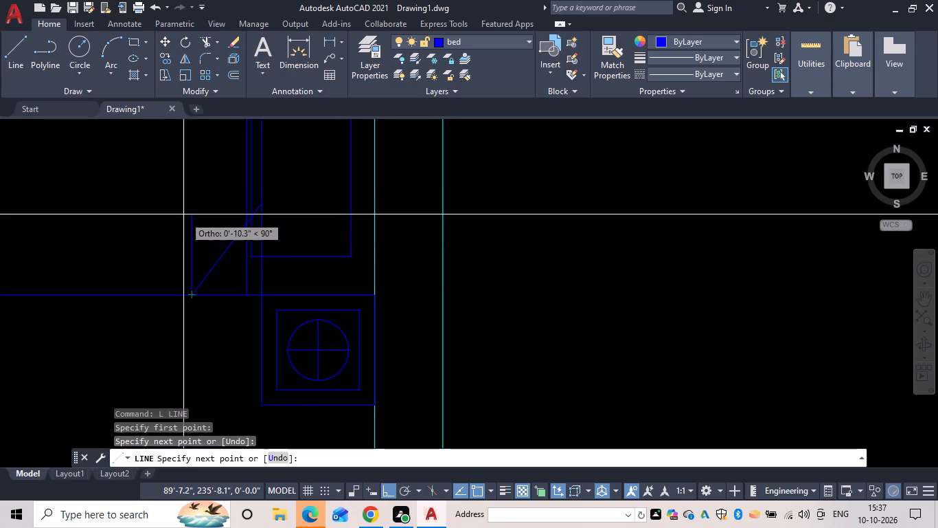
{"action": "left_click_drag", "start_coordinate": [183, 207], "coordinate": [199, 206]}
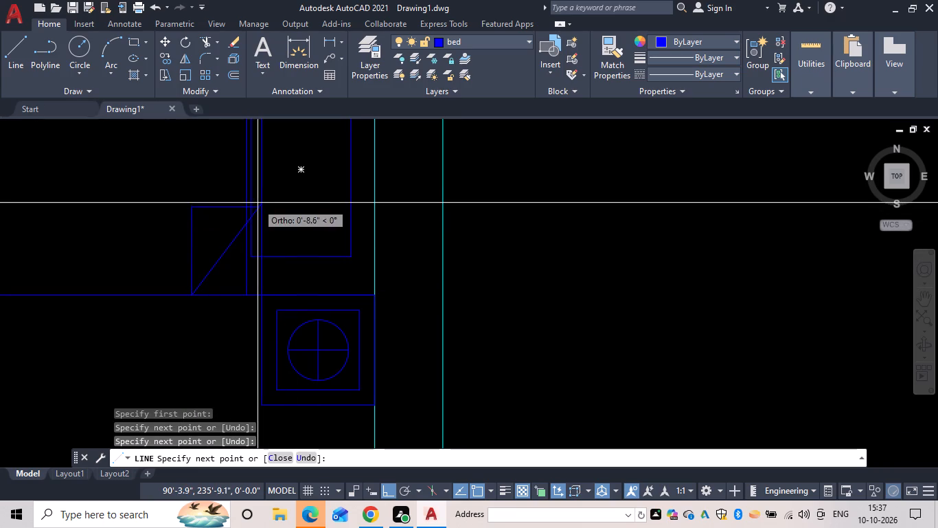
{"action": "left_click", "coordinate": [258, 206]}
{"action": "key", "text": "Escape"}
{"action": "scroll", "coordinate": [261, 198], "scroll_direction": "down", "scroll_amount": 1}
{"action": "key", "text": "Escape"}
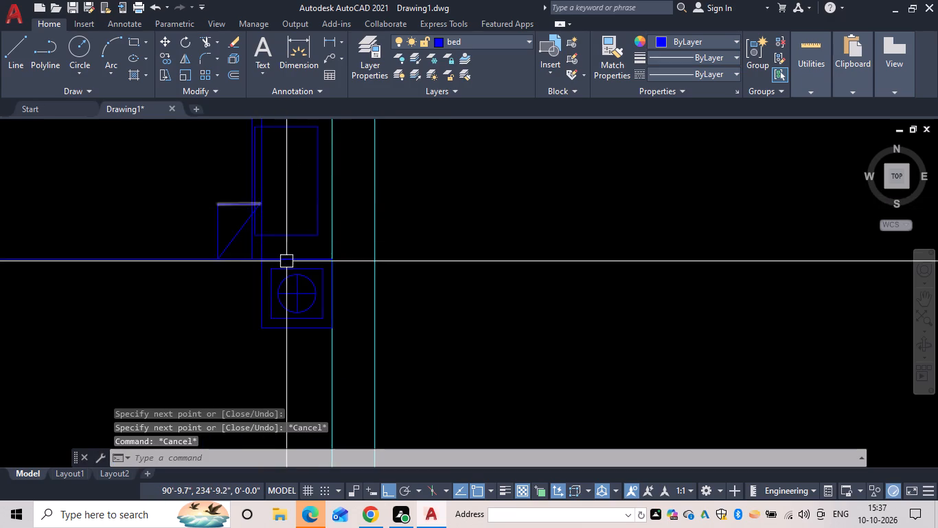
Trim both cross lines south of the folded corner, ending the original at the diagonal and the offset line at the fold's top edge.
{"action": "middle_click_drag", "start_coordinate": [286, 262], "coordinate": [220, 395]}
{"action": "type", "text": "tr"}
{"action": "key", "text": "space"}
{"action": "middle_click_drag", "start_coordinate": [196, 374], "coordinate": [238, 289]}
{"action": "scroll", "coordinate": [209, 332], "scroll_direction": "up", "scroll_amount": 2}
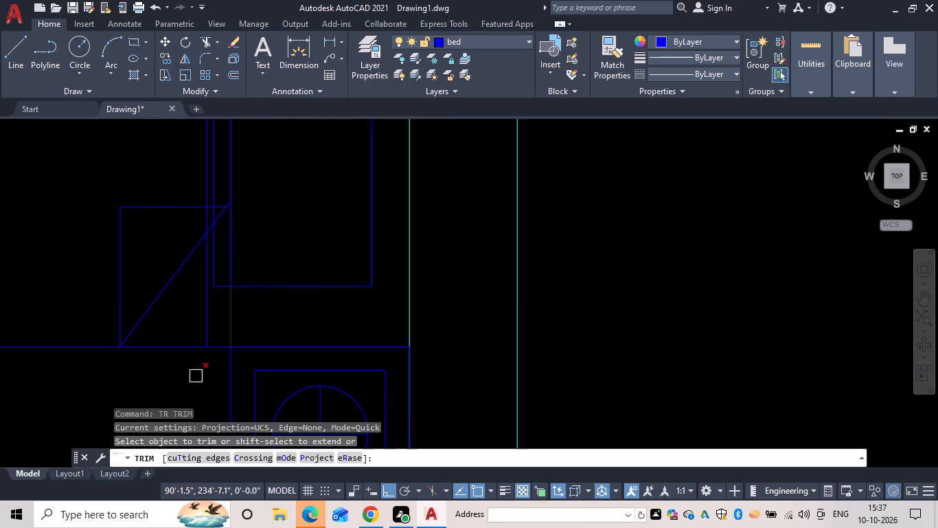
{"action": "left_click_drag", "start_coordinate": [262, 307], "coordinate": [194, 310]}
{"action": "middle_click_drag", "start_coordinate": [211, 286], "coordinate": [221, 324]}
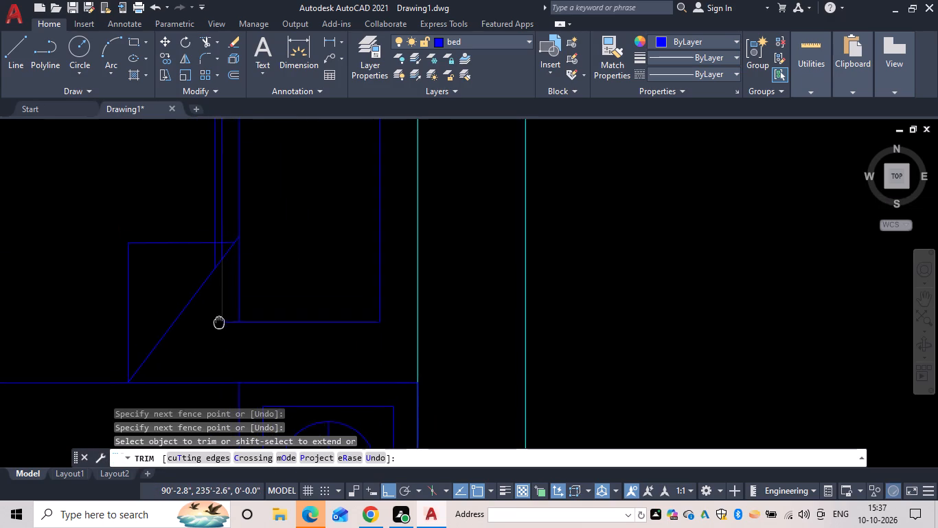
{"action": "middle_click_drag", "start_coordinate": [221, 324], "coordinate": [228, 333]}
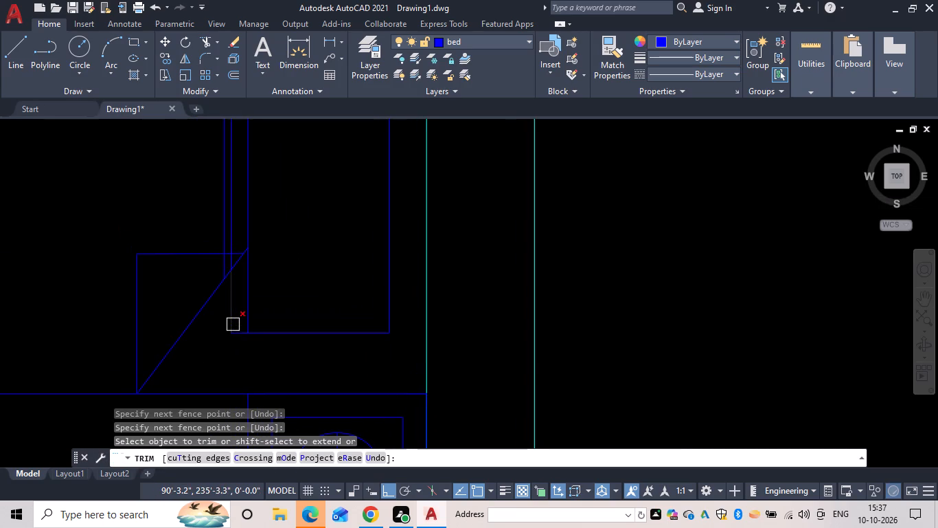
{"action": "scroll", "coordinate": [233, 323], "scroll_direction": "up", "scroll_amount": 2}
{"action": "scroll", "coordinate": [233, 321], "scroll_direction": "down", "scroll_amount": 1}
{"action": "middle_click_drag", "start_coordinate": [236, 320], "coordinate": [242, 390]}
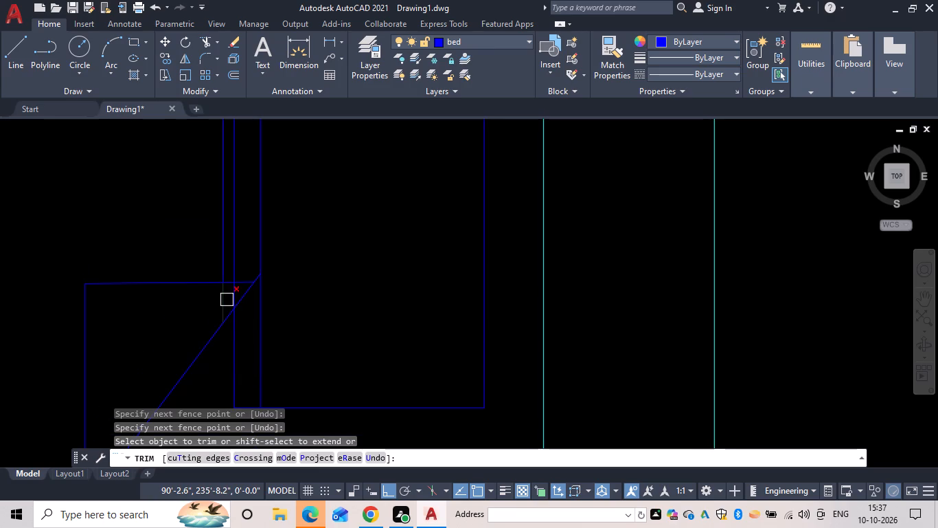
{"action": "left_click", "coordinate": [226, 300]}
{"action": "left_click", "coordinate": [259, 331]}
Trim the parts of the south pillow's west and north edges that lie beyond the original cross line.
{"action": "scroll", "coordinate": [268, 322], "scroll_direction": "down", "scroll_amount": 2}
{"action": "middle_click_drag", "start_coordinate": [266, 324], "coordinate": [293, 383]}
{"action": "scroll", "coordinate": [277, 369], "scroll_direction": "up", "scroll_amount": 2}
{"action": "left_click", "coordinate": [282, 335]}
{"action": "middle_click_drag", "start_coordinate": [279, 355], "coordinate": [222, 505]}
{"action": "scroll", "coordinate": [278, 358], "scroll_direction": "down", "scroll_amount": 1}
{"action": "left_click", "coordinate": [229, 315]}
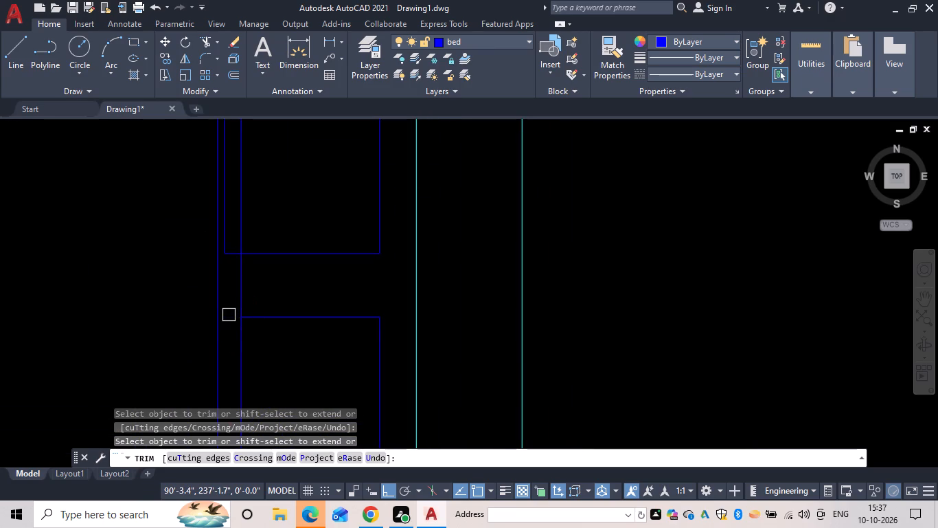
Trim the parts of the north pillow's west, south and north edges that lie beyond the original cross line.
{"action": "scroll", "coordinate": [247, 317], "scroll_direction": "down", "scroll_amount": 1}
{"action": "middle_click_drag", "start_coordinate": [244, 318], "coordinate": [247, 397]}
{"action": "scroll", "coordinate": [235, 351], "scroll_direction": "up", "scroll_amount": 2}
{"action": "left_click_drag", "start_coordinate": [236, 328], "coordinate": [240, 340]}
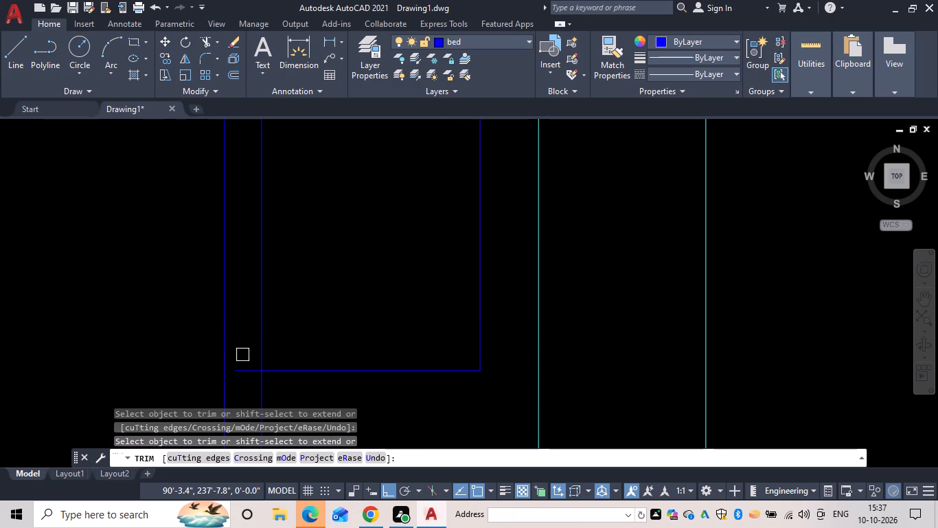
{"action": "left_click", "coordinate": [242, 376]}
{"action": "scroll", "coordinate": [248, 363], "scroll_direction": "down", "scroll_amount": 2}
{"action": "middle_click_drag", "start_coordinate": [247, 362], "coordinate": [231, 470]}
{"action": "scroll", "coordinate": [235, 313], "scroll_direction": "up", "scroll_amount": 3}
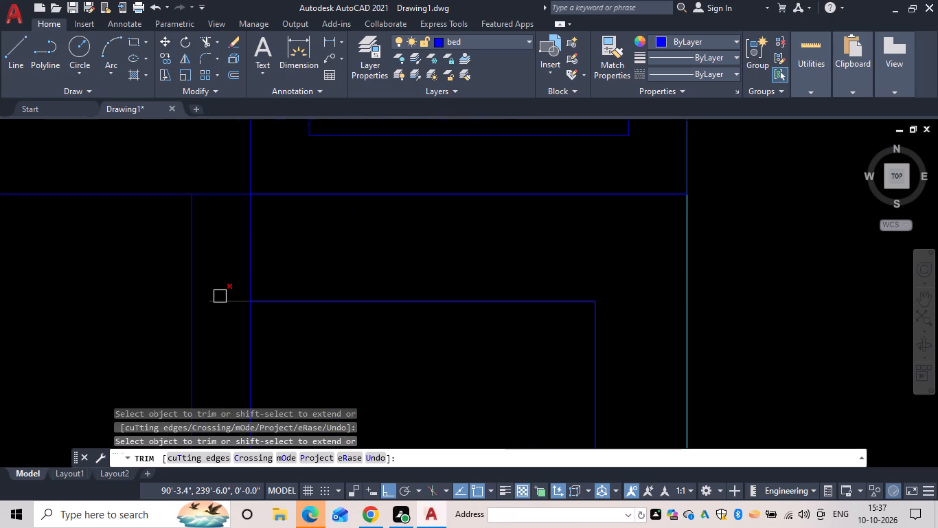
{"action": "left_click", "coordinate": [223, 299]}
Trim the fold's top edge between the offset cross line and the diagonal.
{"action": "scroll", "coordinate": [227, 300], "scroll_direction": "down", "scroll_amount": 6}
{"action": "middle_click_drag", "start_coordinate": [268, 333], "coordinate": [304, 171]}
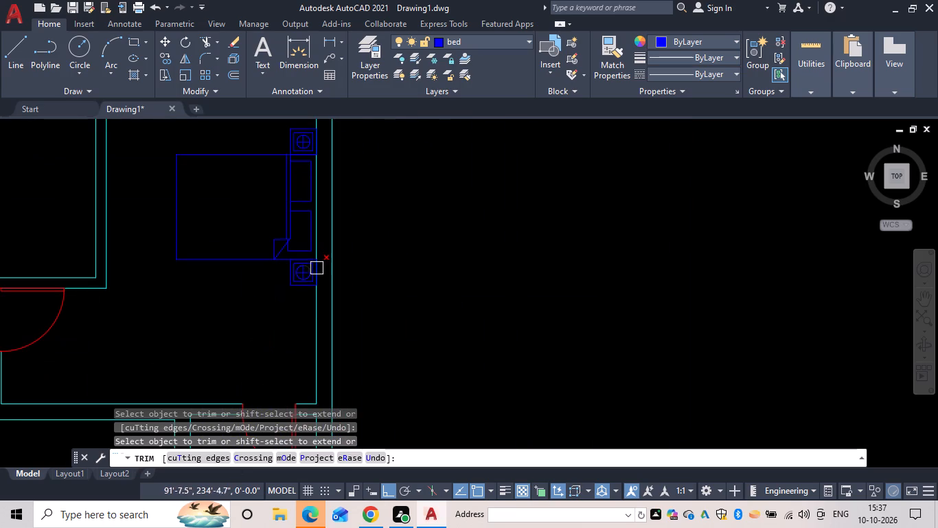
{"action": "scroll", "coordinate": [282, 244], "scroll_direction": "up", "scroll_amount": 5}
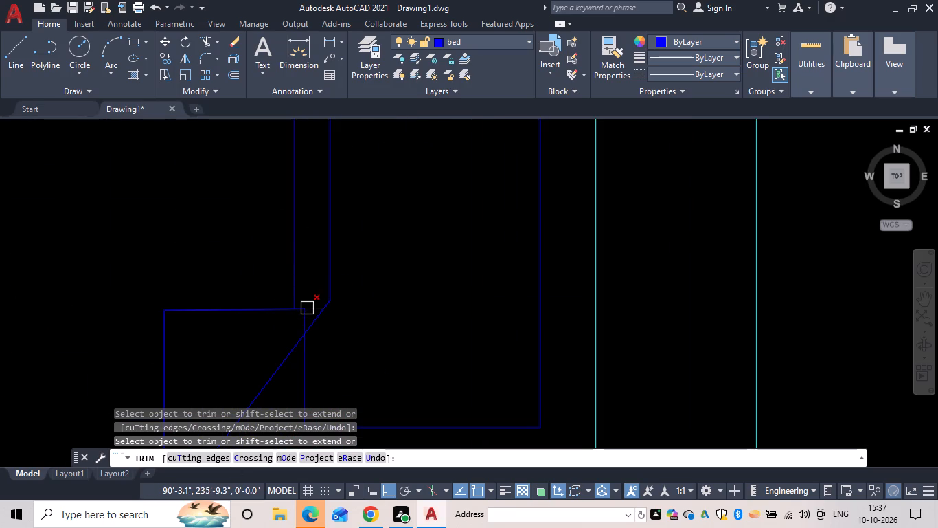
{"action": "left_click", "coordinate": [307, 308]}
{"action": "scroll", "coordinate": [298, 317], "scroll_direction": "up", "scroll_amount": 3}
{"action": "left_click", "coordinate": [310, 317]}
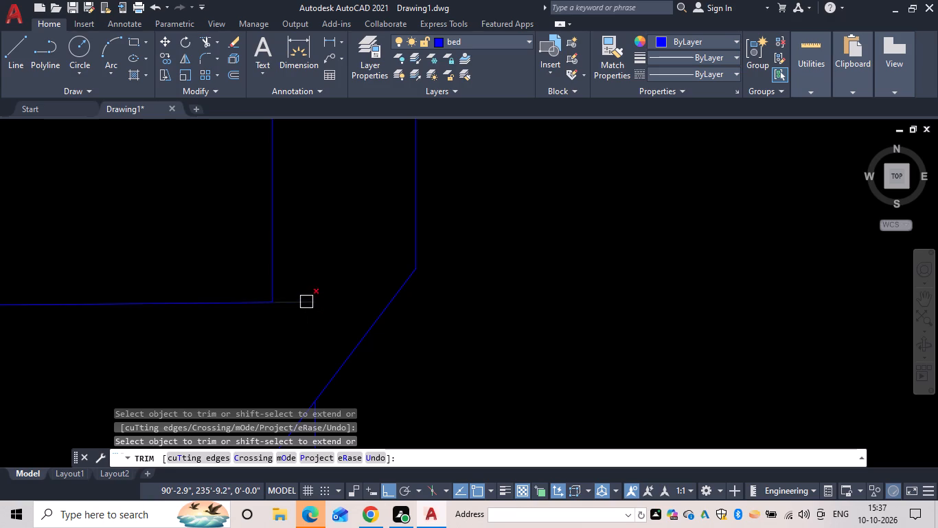
{"action": "left_click", "coordinate": [306, 302]}
{"action": "scroll", "coordinate": [316, 321], "scroll_direction": "down", "scroll_amount": 5}
{"action": "middle_click_drag", "start_coordinate": [338, 329], "coordinate": [336, 252]}
{"action": "key", "text": "Escape"}
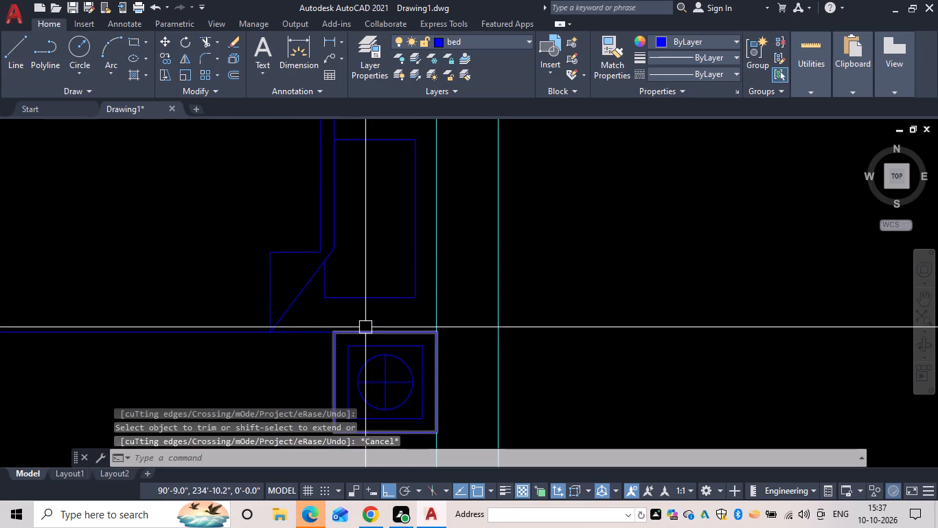
{"action": "key", "text": "Escape"}
{"action": "scroll", "coordinate": [360, 327], "scroll_direction": "down", "scroll_amount": 1}
{"action": "middle_click", "coordinate": [351, 318]}
{"action": "scroll", "coordinate": [316, 329], "scroll_direction": "up", "scroll_amount": 2}
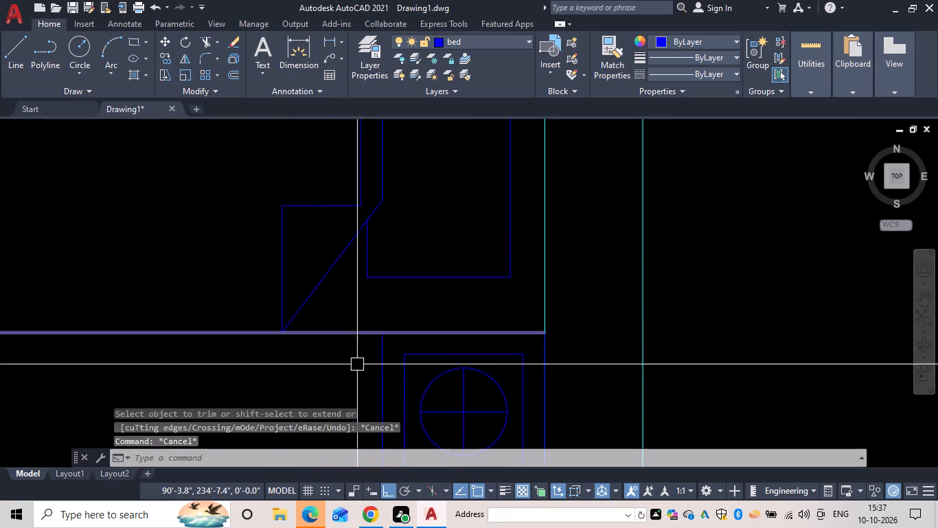
Draw a rug outline from the bed's north edge: 1'6" north, 2' west, and south past the bed's foot.
{"action": "scroll", "coordinate": [263, 384], "scroll_direction": "down", "scroll_amount": 2}
{"action": "middle_click_drag", "start_coordinate": [263, 384], "coordinate": [266, 357]}
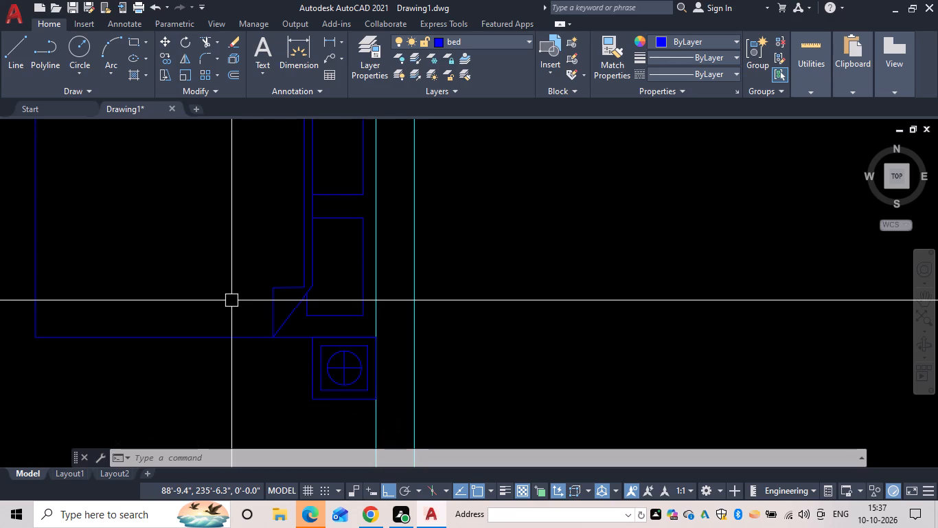
{"action": "scroll", "coordinate": [274, 275], "scroll_direction": "down", "scroll_amount": 3}
{"action": "middle_click_drag", "start_coordinate": [269, 289], "coordinate": [312, 327]}
{"action": "key", "text": "Escape"}
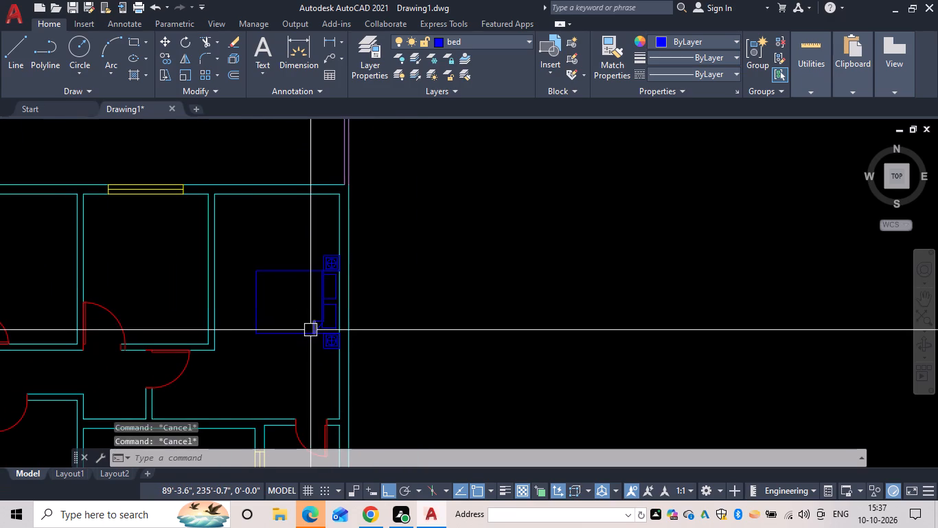
{"action": "type", "text": "l"}
{"action": "key", "text": "space"}
{"action": "key", "text": "space"}
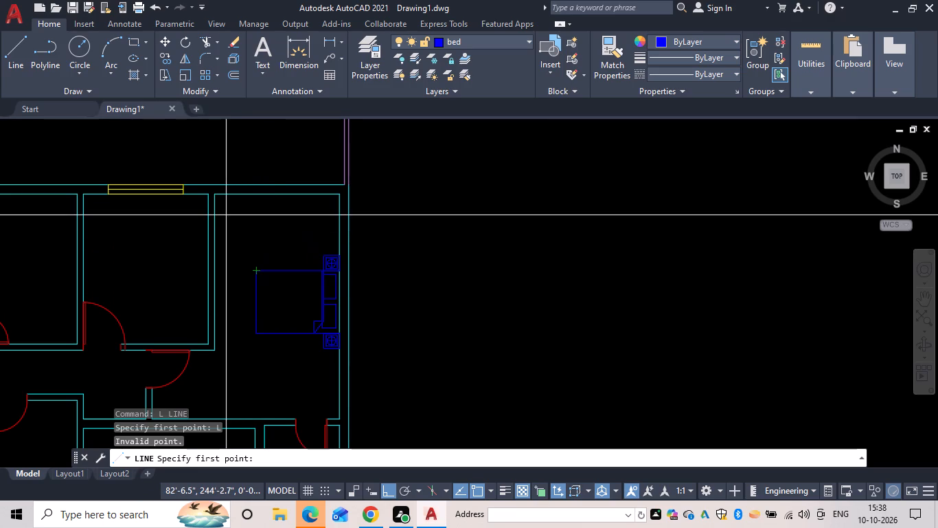
{"action": "middle_click_drag", "start_coordinate": [238, 231], "coordinate": [288, 212]}
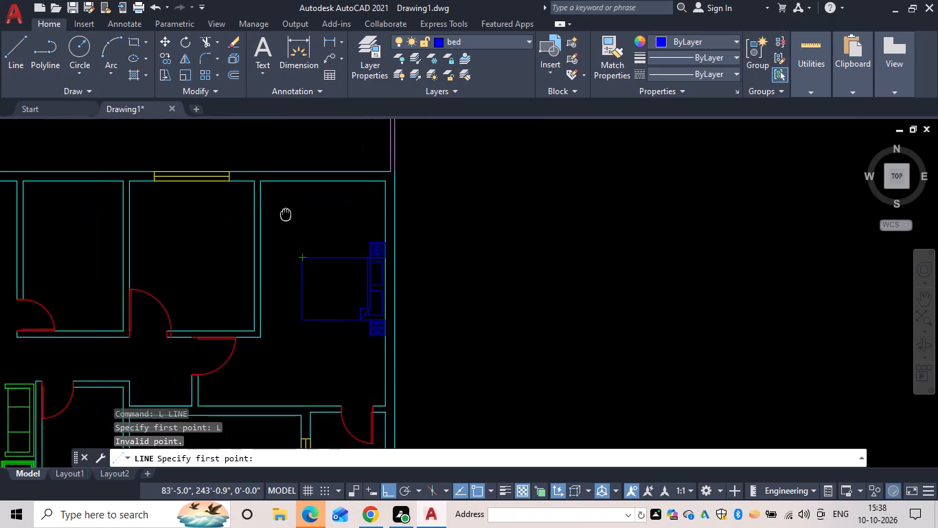
{"action": "middle_click_drag", "start_coordinate": [288, 212], "coordinate": [365, 196]}
{"action": "scroll", "coordinate": [359, 201], "scroll_direction": "up", "scroll_amount": 1}
{"action": "scroll", "coordinate": [380, 266], "scroll_direction": "up", "scroll_amount": 2}
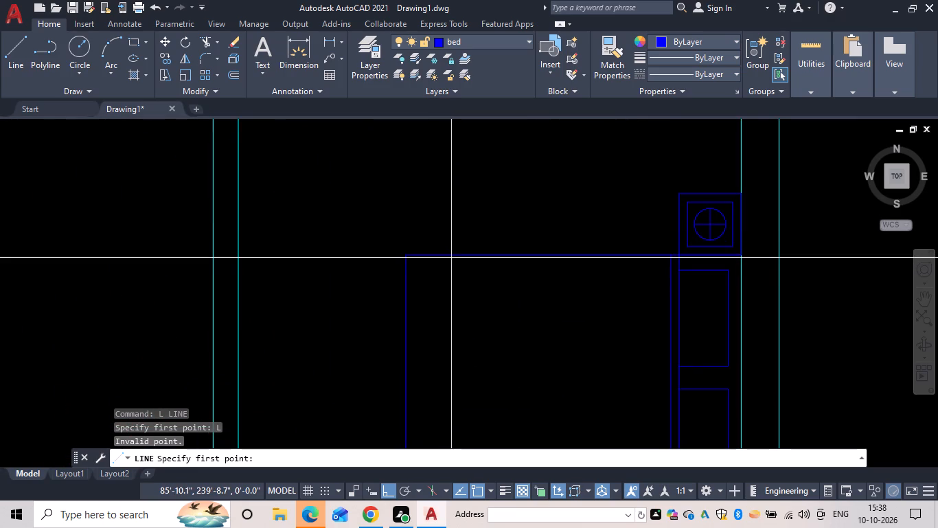
{"action": "left_click_drag", "start_coordinate": [455, 254], "coordinate": [427, 245]}
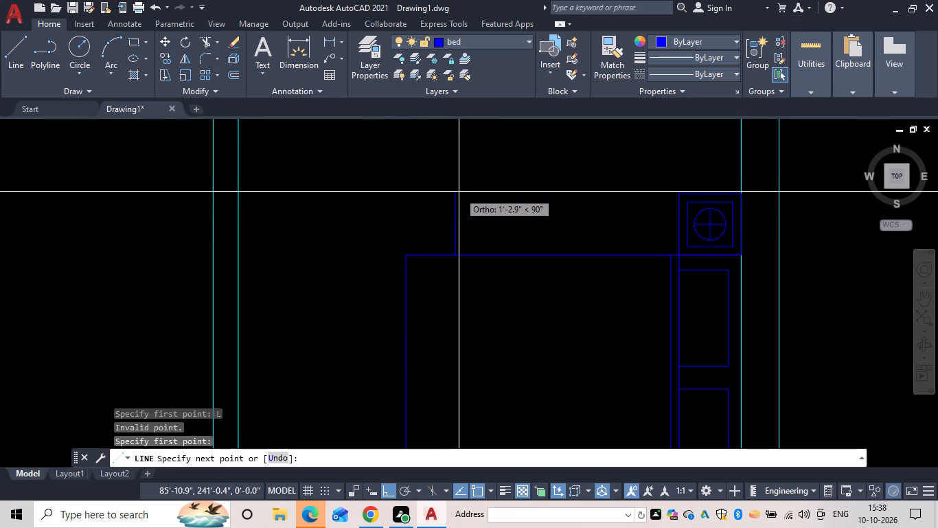
{"action": "type", "text": "1'6"}
{"action": "key", "text": "space"}
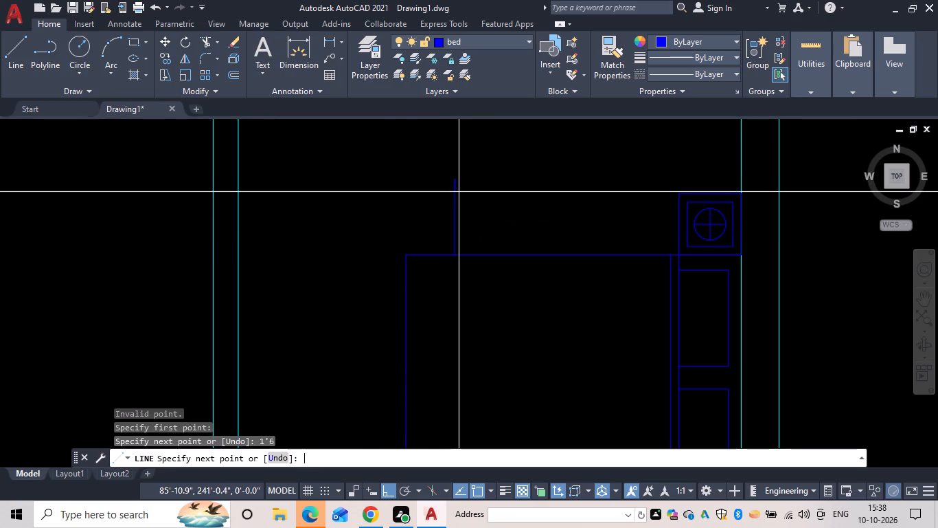
{"action": "type", "text": "2'"}
{"action": "key", "text": "space"}
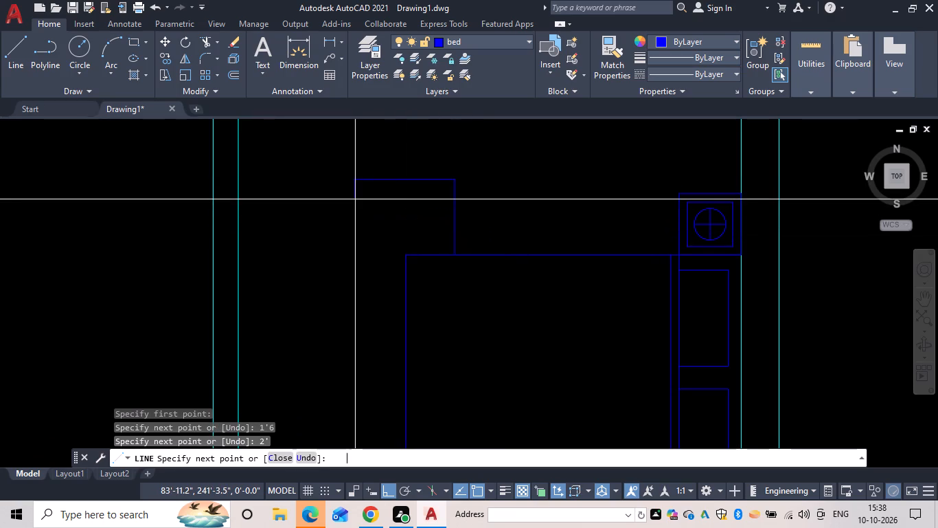
{"action": "scroll", "coordinate": [345, 289], "scroll_direction": "down", "scroll_amount": 2}
{"action": "middle_click_drag", "start_coordinate": [343, 263], "coordinate": [304, 65]}
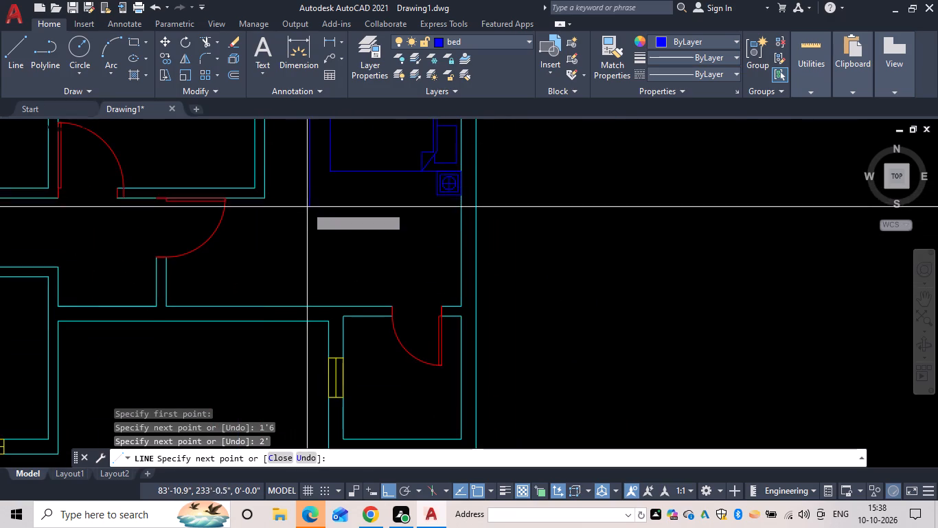
{"action": "left_click", "coordinate": [308, 207]}
{"action": "key", "text": "Escape"}
Draw connected lines from the rug outline's start across the bed to its south edge, 1'6" further south, and 2' west.
{"action": "scroll", "coordinate": [322, 169], "scroll_direction": "down", "scroll_amount": 1}
{"action": "middle_click_drag", "start_coordinate": [322, 169], "coordinate": [322, 256]}
{"action": "key", "text": "space"}
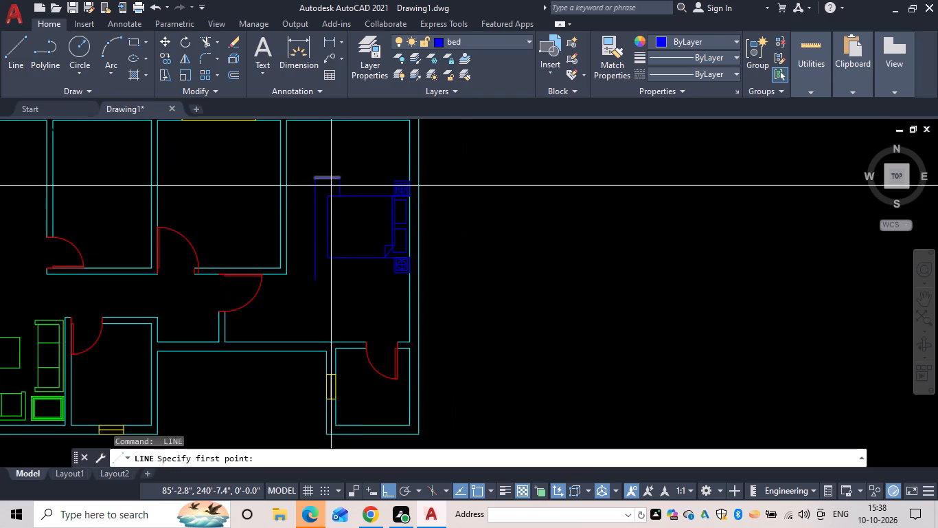
{"action": "left_click_drag", "start_coordinate": [340, 199], "coordinate": [340, 219]}
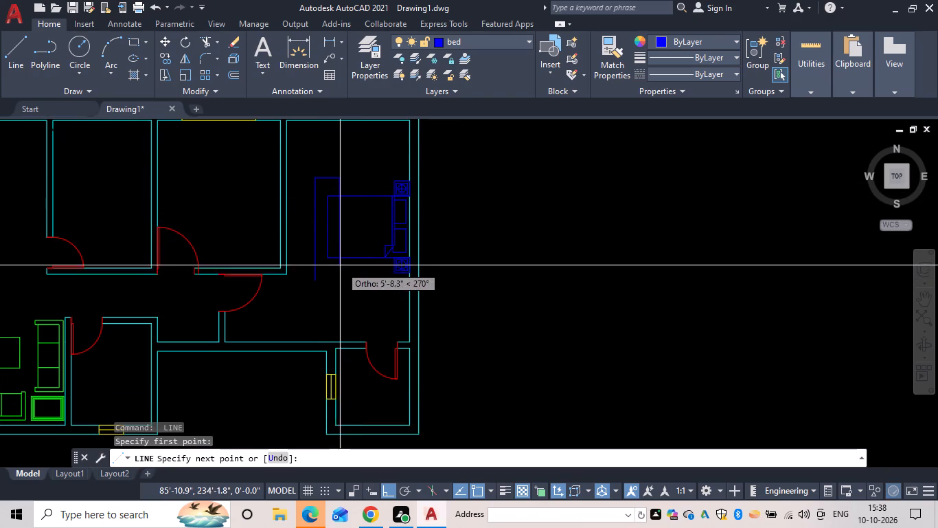
{"action": "left_click", "coordinate": [338, 259]}
{"action": "scroll", "coordinate": [339, 258], "scroll_direction": "up", "scroll_amount": 2}
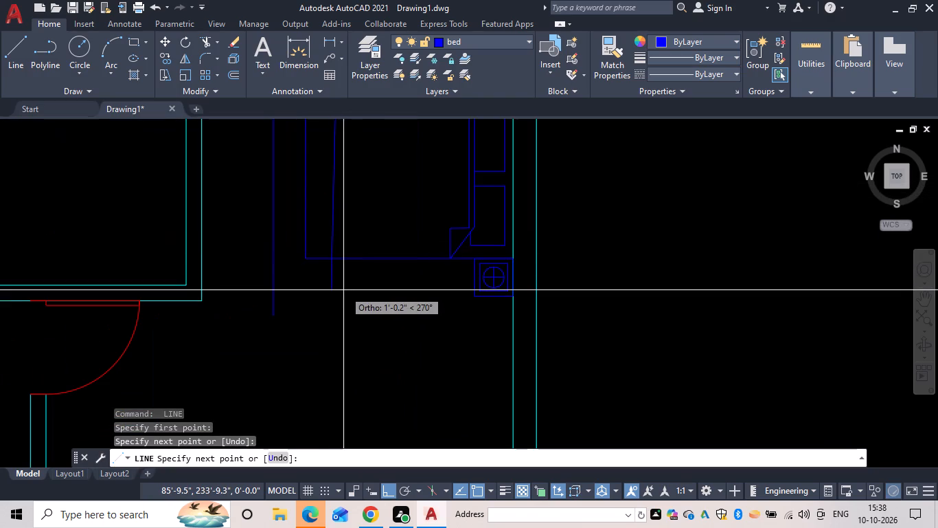
{"action": "type", "text": "1'6"}
{"action": "key", "text": "space"}
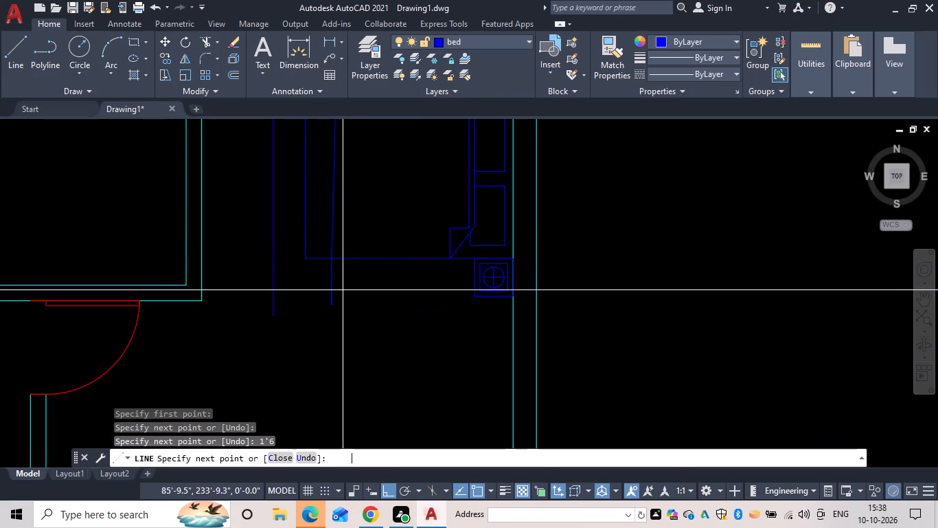
{"action": "type", "text": "2'"}
{"action": "key", "text": "space"}
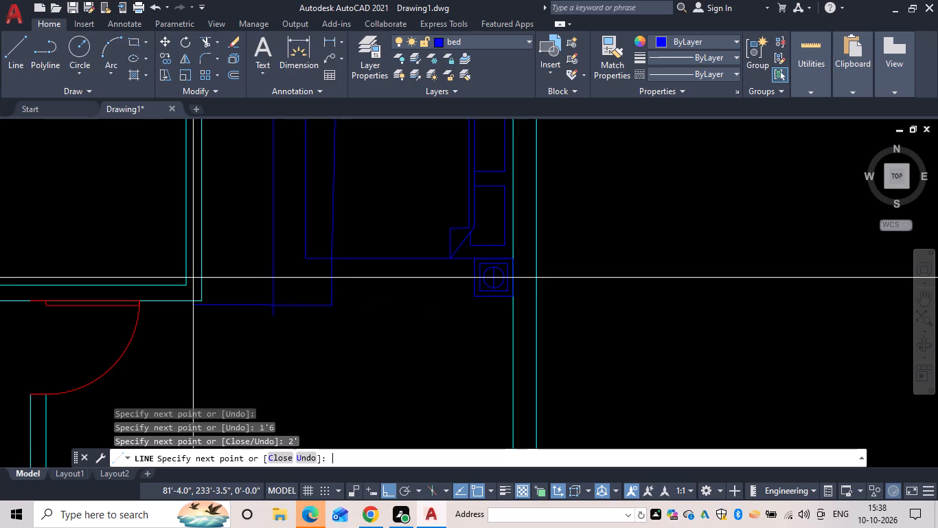
{"action": "key", "text": "Escape"}
Trim the overhanging line ends at the rug outline's southwest corner and the line segment crossing the bed.
{"action": "key", "text": "t"}
{"action": "key", "text": "r"}
{"action": "key", "text": "space"}
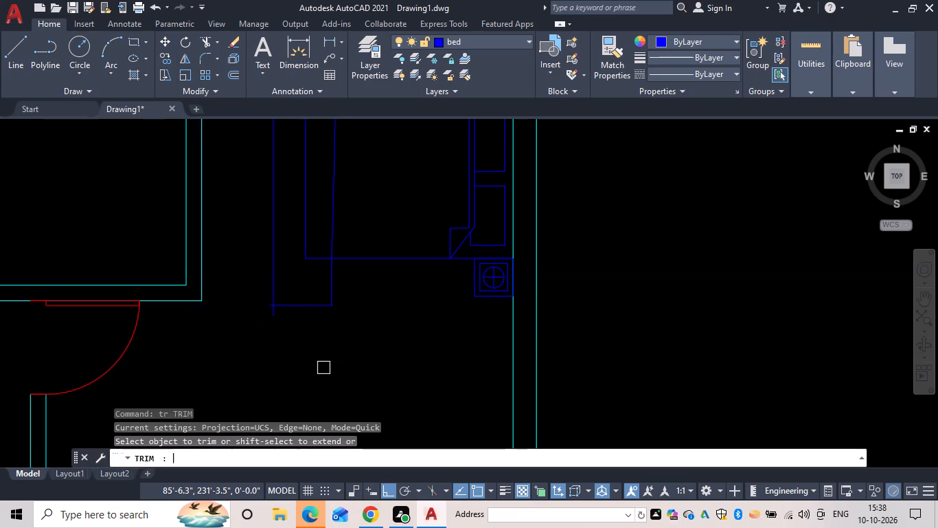
{"action": "scroll", "coordinate": [289, 331], "scroll_direction": "up", "scroll_amount": 2}
{"action": "left_click", "coordinate": [252, 291]}
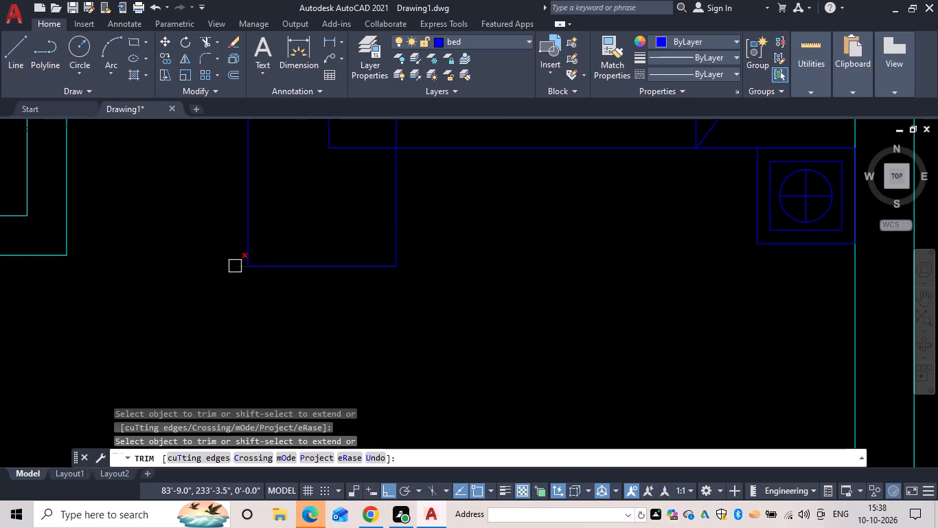
{"action": "left_click", "coordinate": [235, 266]}
{"action": "scroll", "coordinate": [297, 268], "scroll_direction": "down", "scroll_amount": 3}
{"action": "middle_click_drag", "start_coordinate": [297, 272], "coordinate": [319, 332]}
{"action": "left_click", "coordinate": [347, 264]}
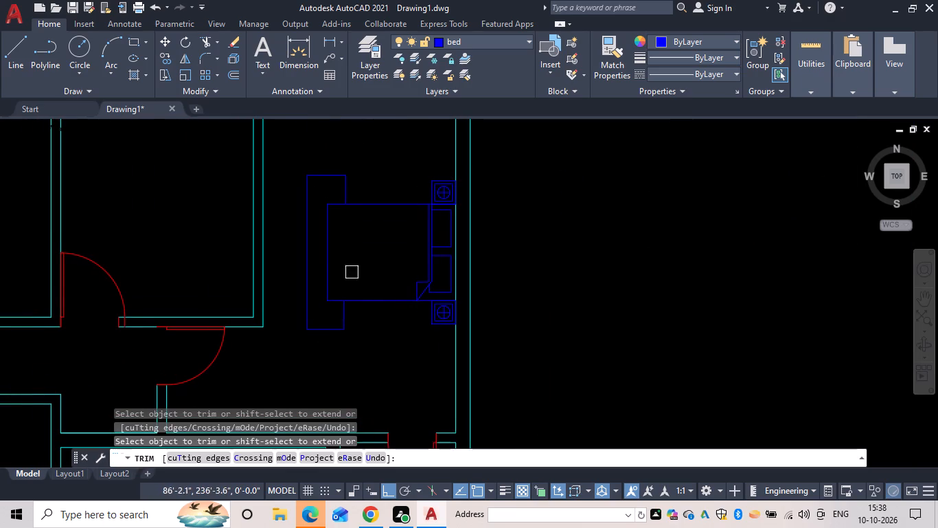
{"action": "scroll", "coordinate": [365, 265], "scroll_direction": "down", "scroll_amount": 2}
{"action": "middle_click", "coordinate": [365, 265]}
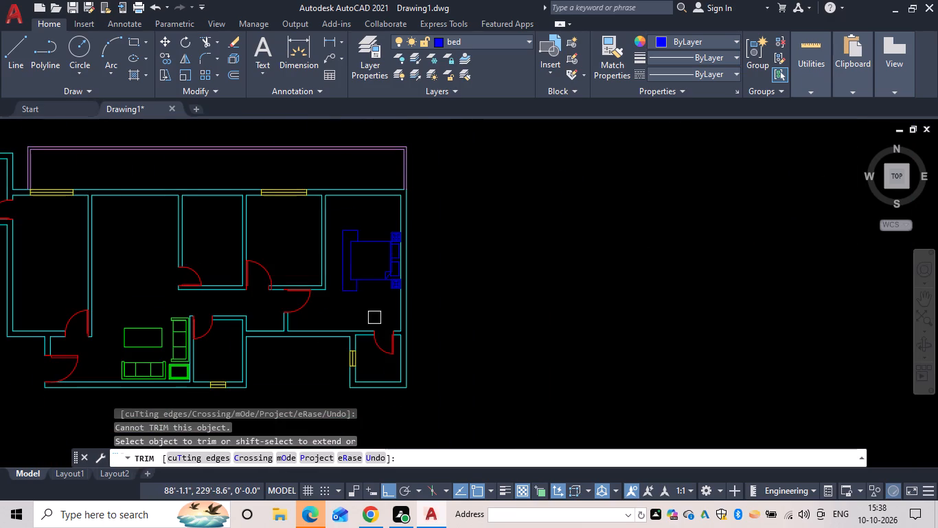
{"action": "middle_click_drag", "start_coordinate": [375, 315], "coordinate": [450, 296]}
{"action": "key", "text": "Escape"}
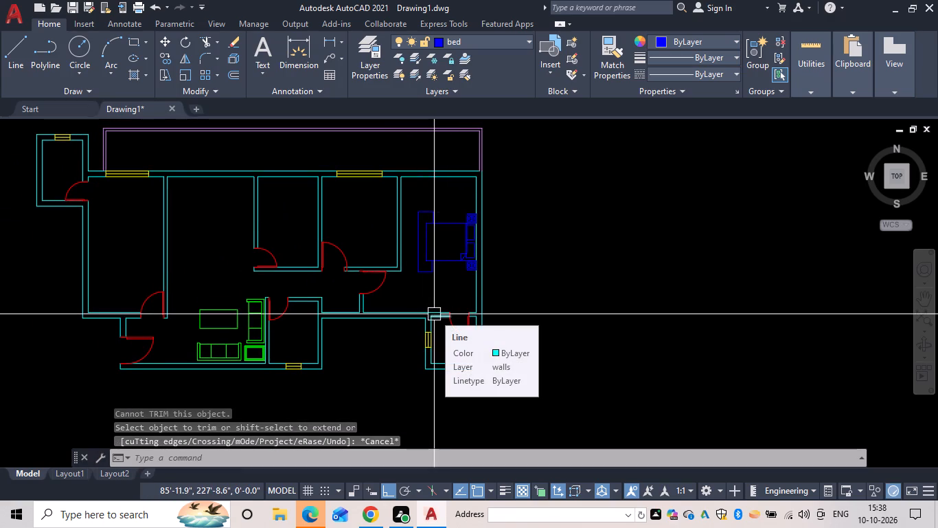
{"action": "key", "text": "Escape"}
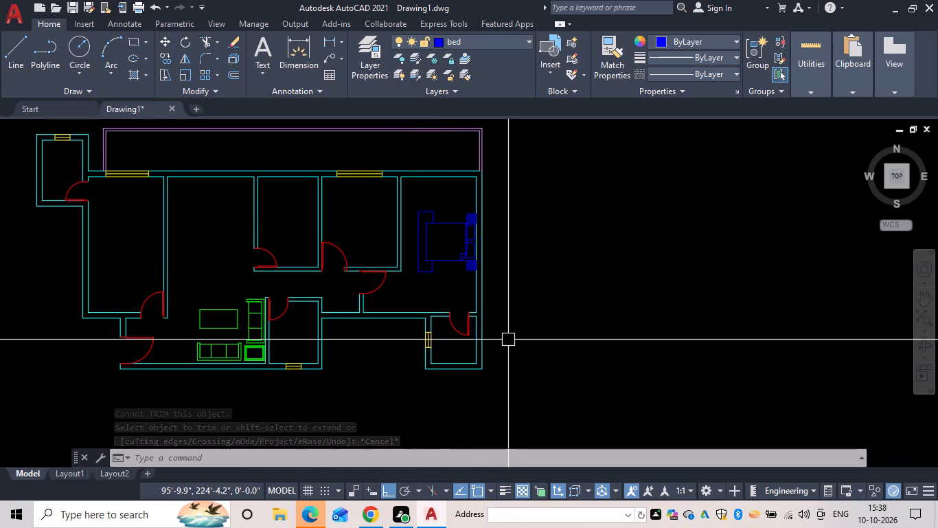
Copy the bed with its nightstands, pillows and rug outline to the east wall of the adjacent bedroom to the west.
{"action": "type", "text": "co"}
{"action": "key", "text": "space"}
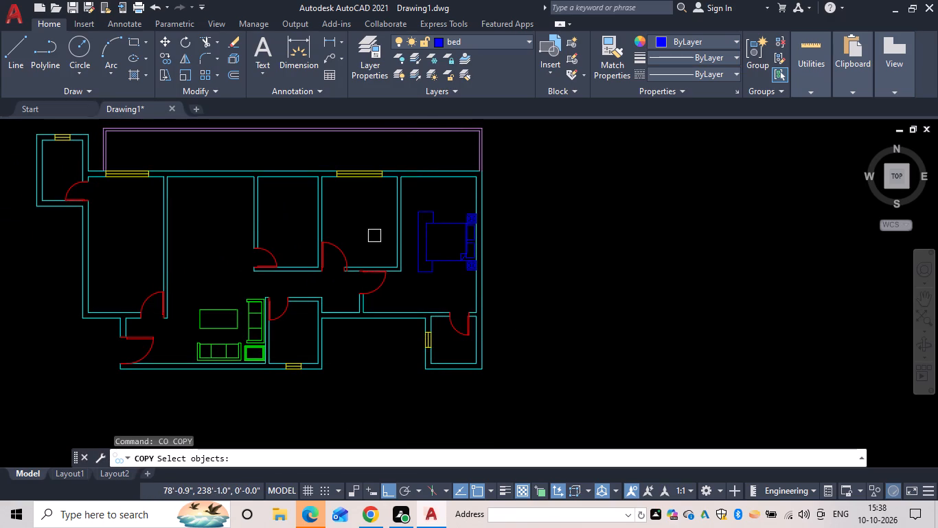
{"action": "scroll", "coordinate": [472, 228], "scroll_direction": "up", "scroll_amount": 2}
{"action": "scroll", "coordinate": [426, 336], "scroll_direction": "down", "scroll_amount": 2}
{"action": "middle_click_drag", "start_coordinate": [427, 337], "coordinate": [448, 354]}
{"action": "scroll", "coordinate": [448, 354], "scroll_direction": "up", "scroll_amount": 2}
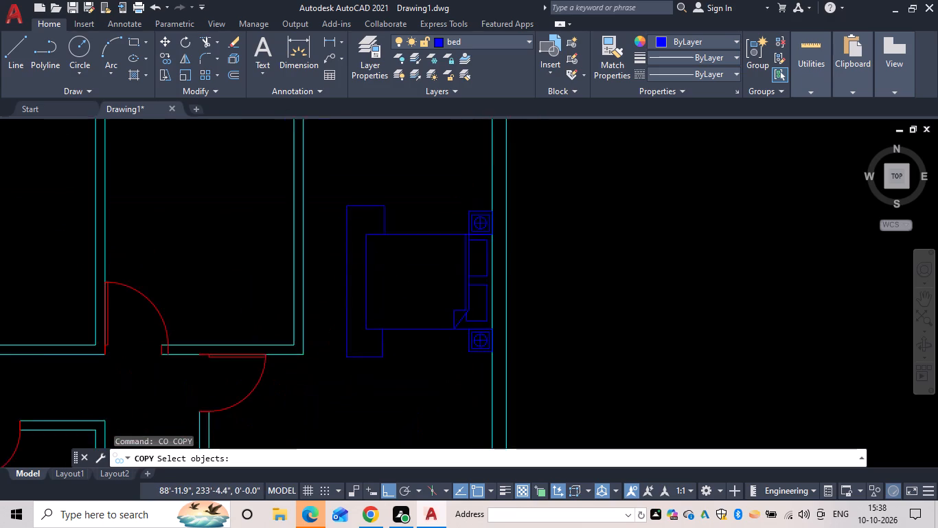
{"action": "scroll", "coordinate": [448, 354], "scroll_direction": "up", "scroll_amount": 1}
{"action": "left_click_drag", "start_coordinate": [501, 380], "coordinate": [490, 357]}
{"action": "scroll", "coordinate": [381, 153], "scroll_direction": "down", "scroll_amount": 2}
{"action": "middle_click_drag", "start_coordinate": [378, 172], "coordinate": [388, 255]}
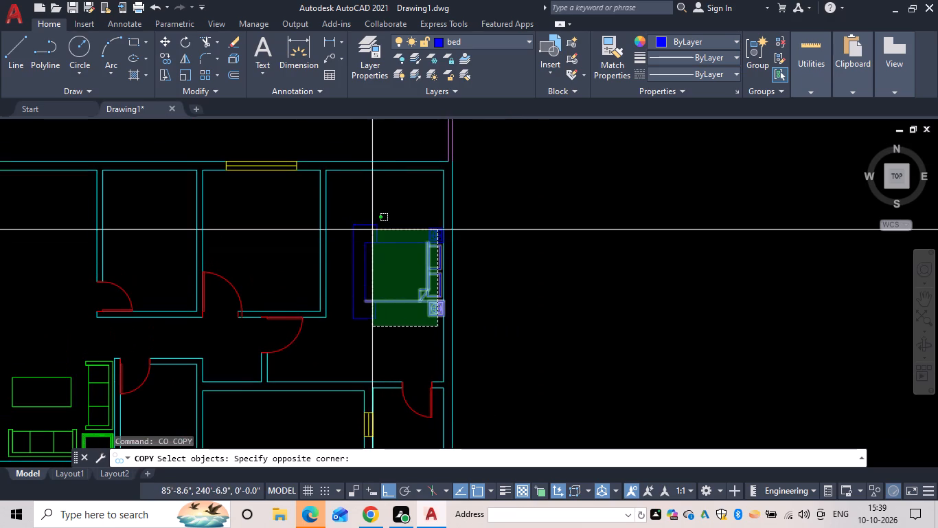
{"action": "left_click", "coordinate": [352, 203]}
{"action": "scroll", "coordinate": [383, 259], "scroll_direction": "up", "scroll_amount": 1}
{"action": "key", "text": "space"}
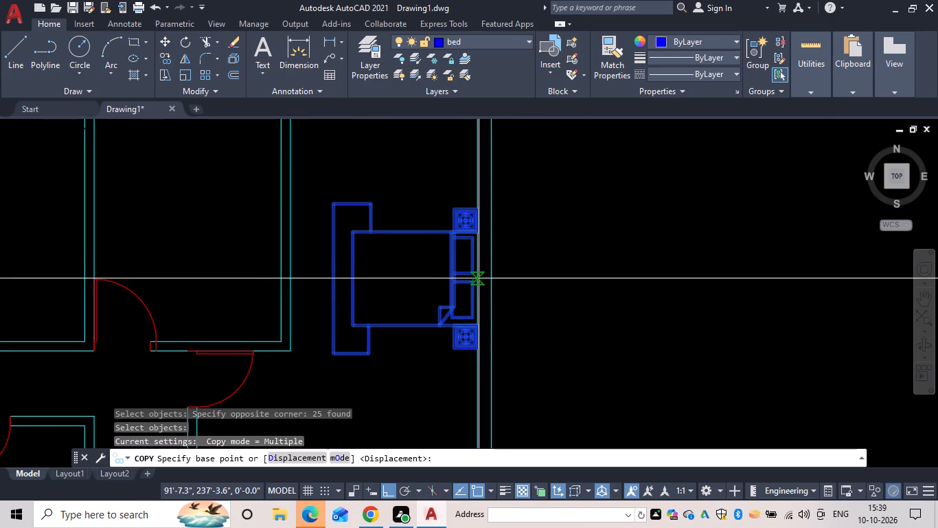
{"action": "left_click", "coordinate": [477, 278]}
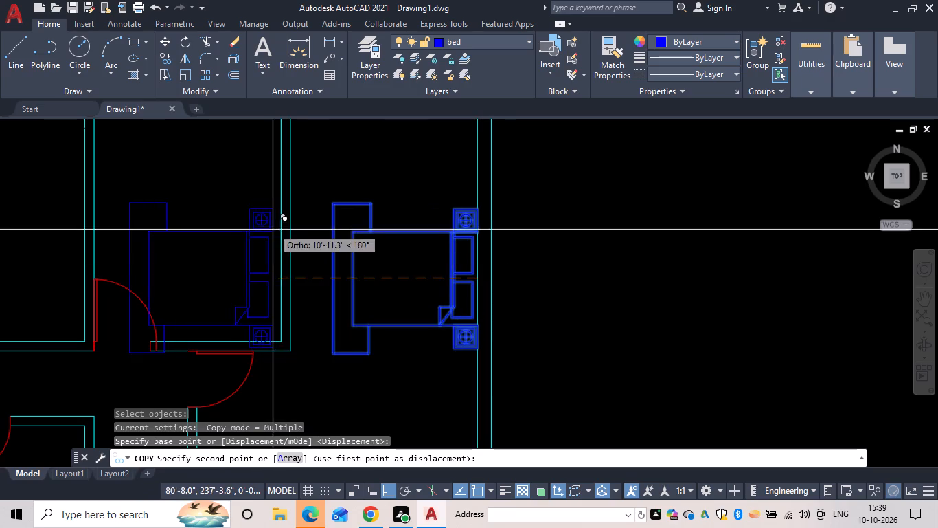
{"action": "left_click", "coordinate": [281, 197]}
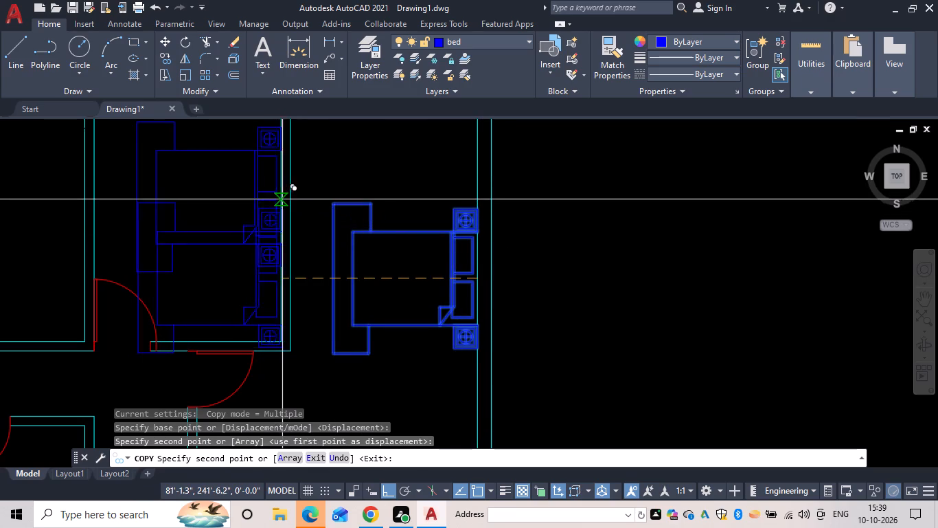
{"action": "key", "text": "Escape"}
Draw a wardrobe rectangle in the east bedroom's southwest corner, against the south wall and the short wall by the door.
{"action": "scroll", "coordinate": [398, 245], "scroll_direction": "down", "scroll_amount": 1}
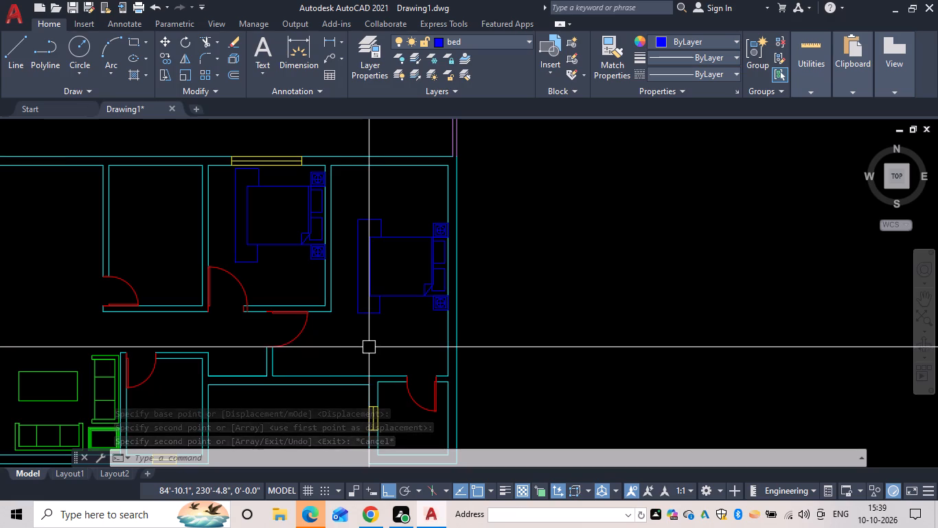
{"action": "type", "text": "rec"}
{"action": "key", "text": "space"}
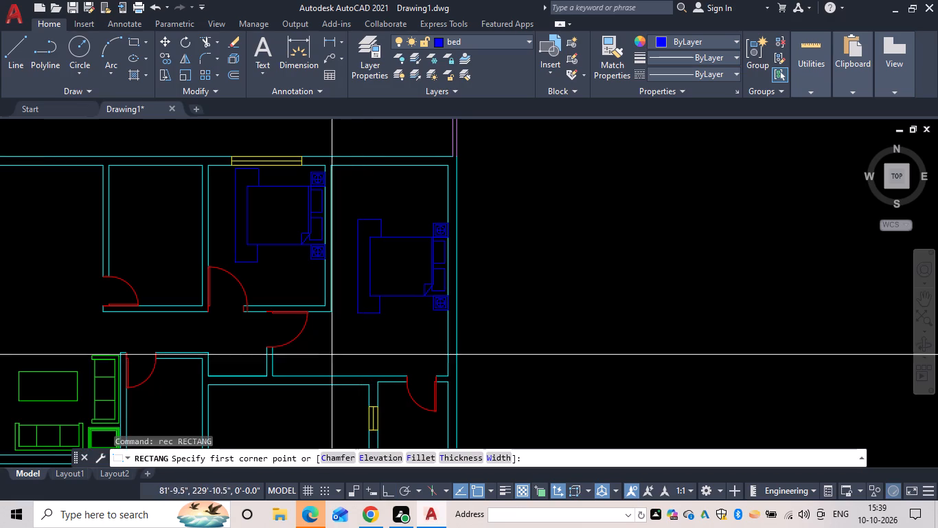
{"action": "middle_click_drag", "start_coordinate": [300, 359], "coordinate": [329, 298]}
{"action": "scroll", "coordinate": [300, 357], "scroll_direction": "up", "scroll_amount": 2}
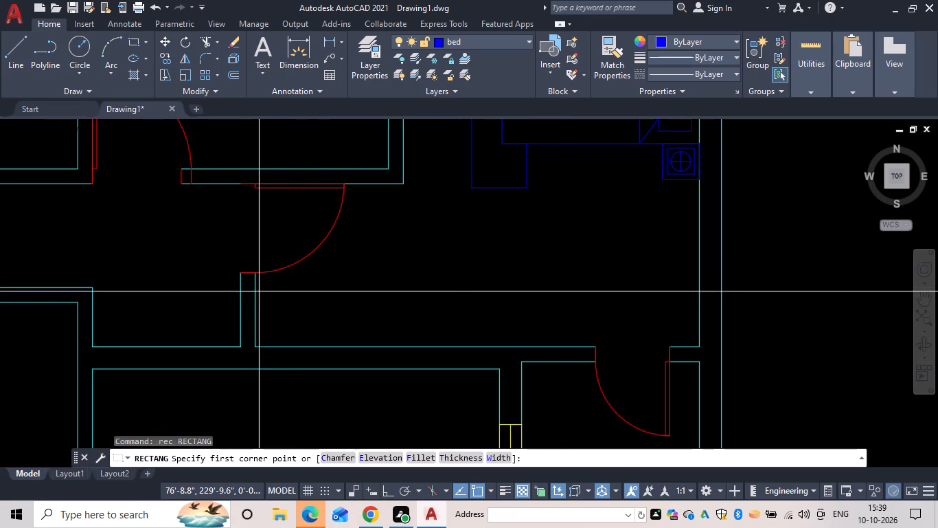
{"action": "left_click_drag", "start_coordinate": [255, 289], "coordinate": [266, 298]}
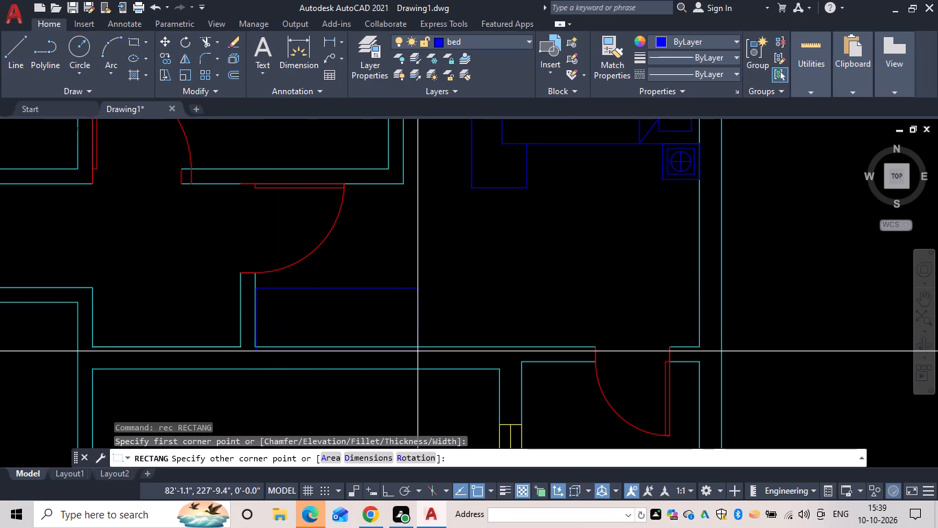
{"action": "left_click_drag", "start_coordinate": [421, 348], "coordinate": [420, 340]}
{"action": "key", "text": "Escape"}
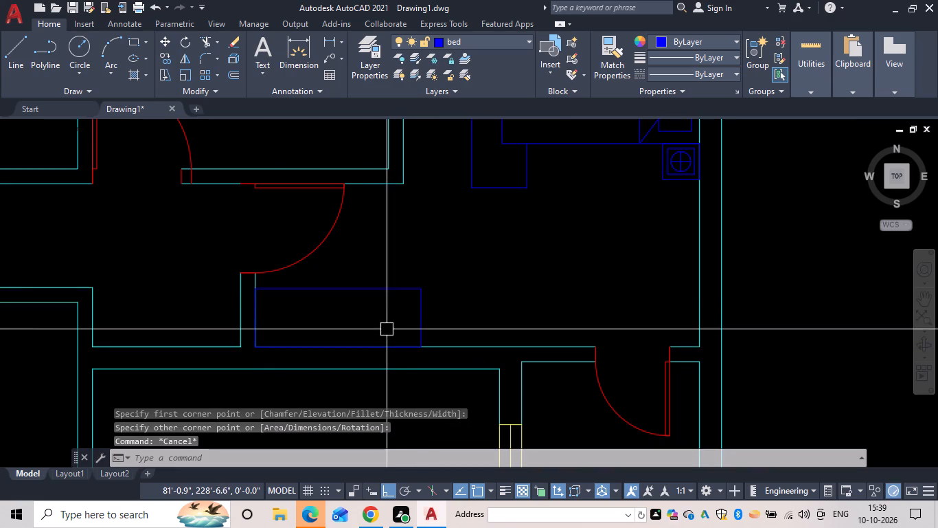
Draw two thin north-south rectangles side by side inside the wardrobe's west end, with the eastern one shorter.
{"action": "key", "text": "r"}
{"action": "key", "text": "e"}
{"action": "type", "text": "c"}
{"action": "key", "text": "space"}
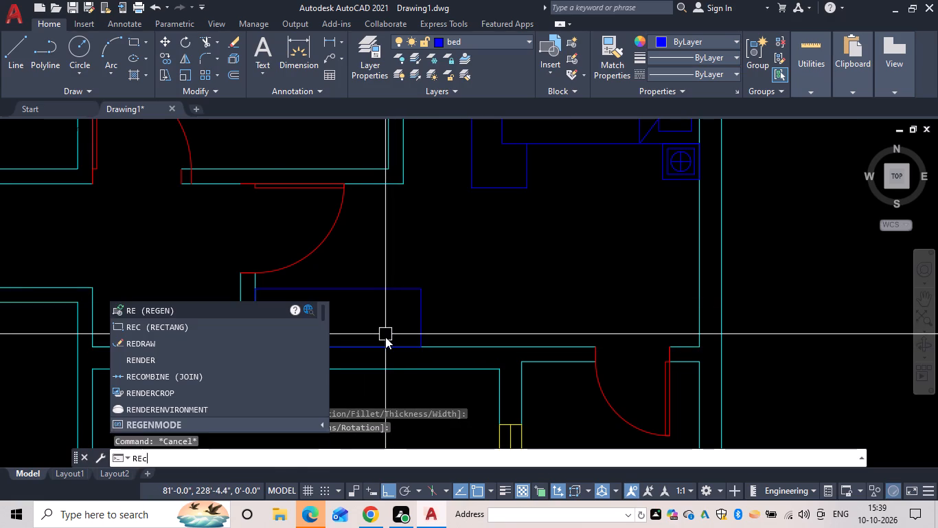
{"action": "left_click", "coordinate": [267, 296]}
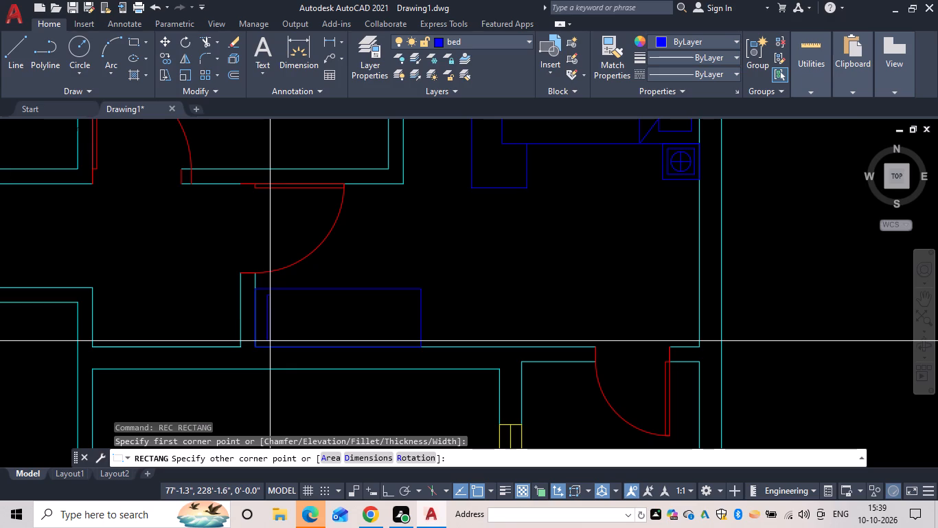
{"action": "left_click", "coordinate": [270, 342]}
{"action": "key", "text": "space"}
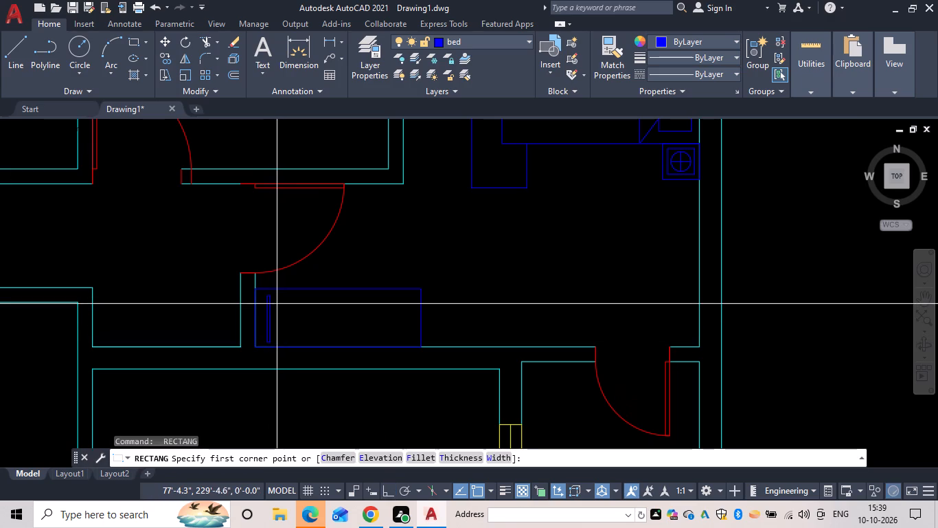
{"action": "left_click", "coordinate": [277, 304]}
{"action": "left_click", "coordinate": [279, 338]}
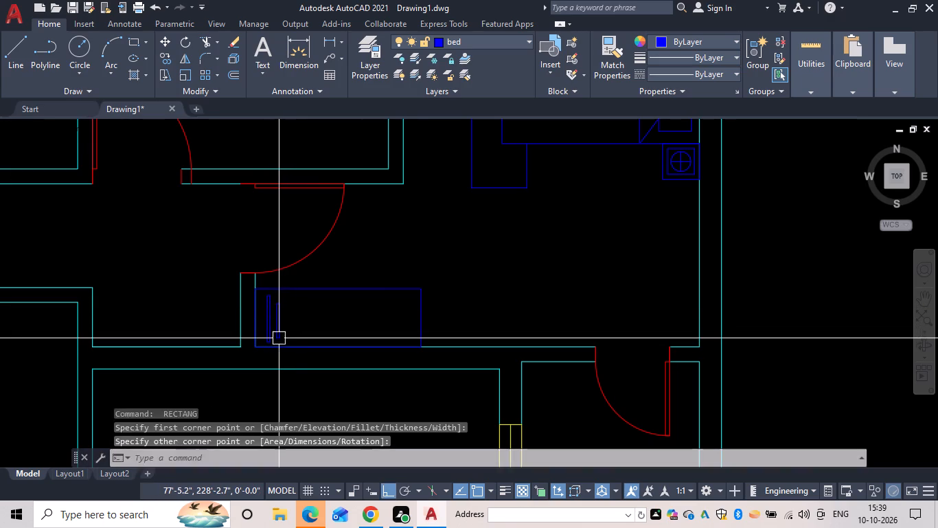
Draw a third thin north-south rectangle inside the wardrobe, just east of the two existing ones.
{"action": "key", "text": "space"}
{"action": "left_click", "coordinate": [285, 298]}
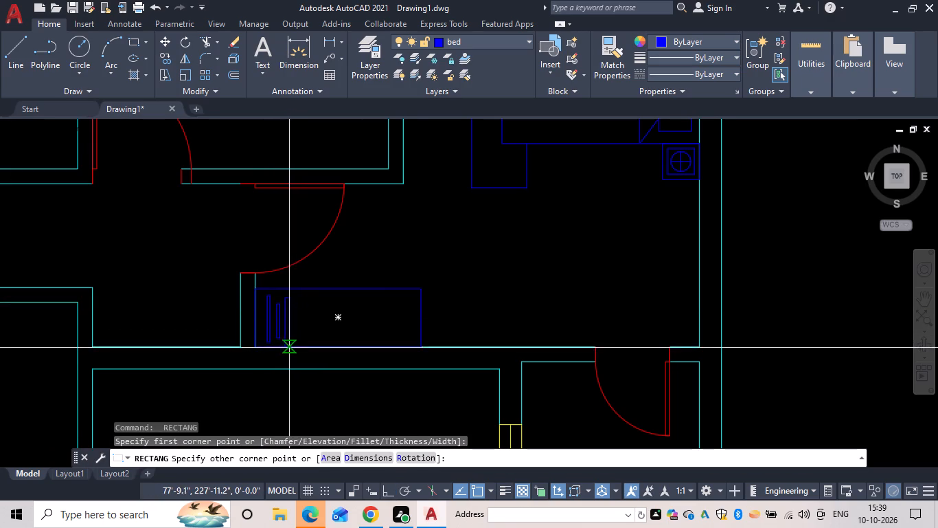
{"action": "left_click", "coordinate": [288, 340]}
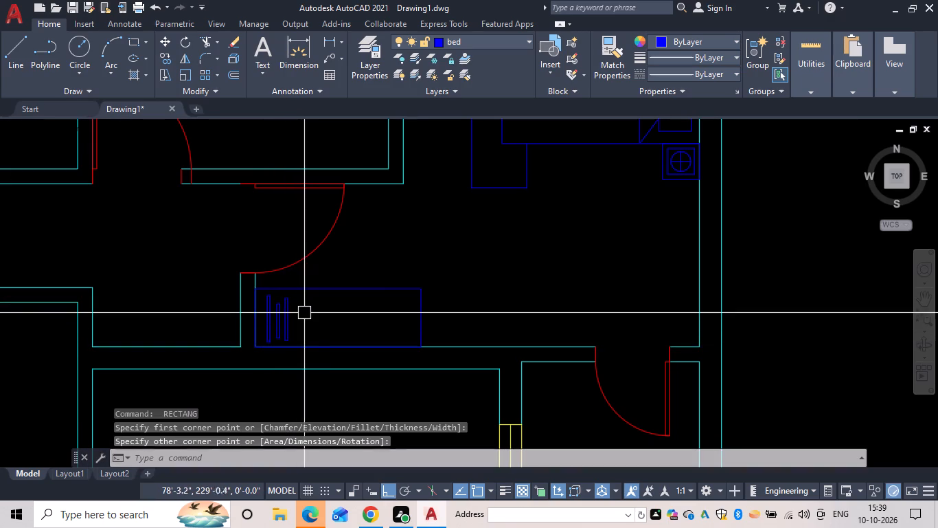
{"action": "key", "text": "Escape"}
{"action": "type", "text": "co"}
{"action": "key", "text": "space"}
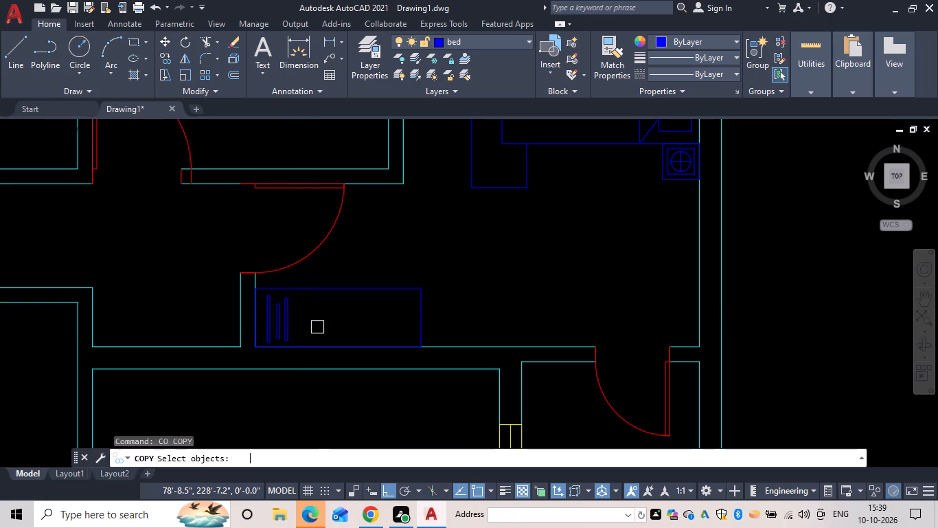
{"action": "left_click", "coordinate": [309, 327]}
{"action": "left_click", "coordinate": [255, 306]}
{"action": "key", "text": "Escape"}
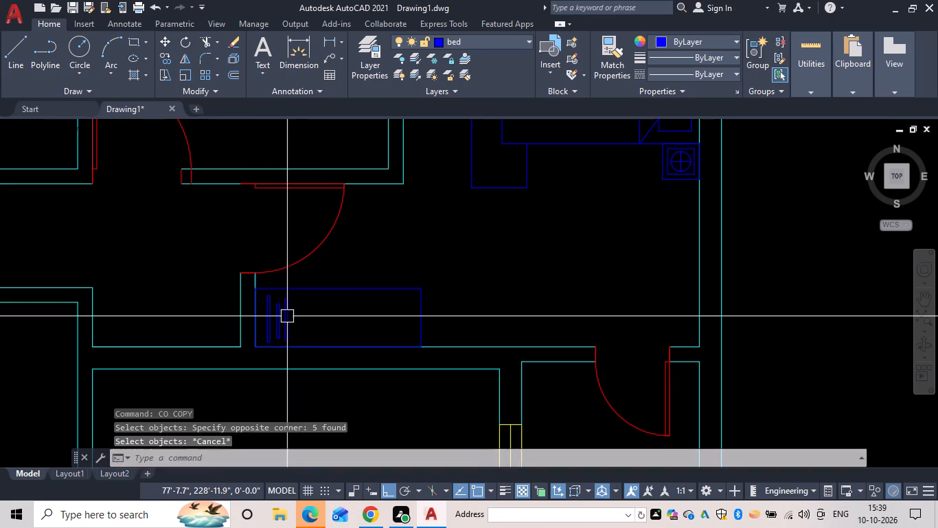
Copy the three thin rectangles eastward four times in a row to fill the length of the wardrobe.
{"action": "key", "text": "space"}
{"action": "left_click", "coordinate": [304, 319]}
{"action": "left_click", "coordinate": [262, 305]}
{"action": "key", "text": "space"}
{"action": "left_click_drag", "start_coordinate": [273, 316], "coordinate": [289, 320]}
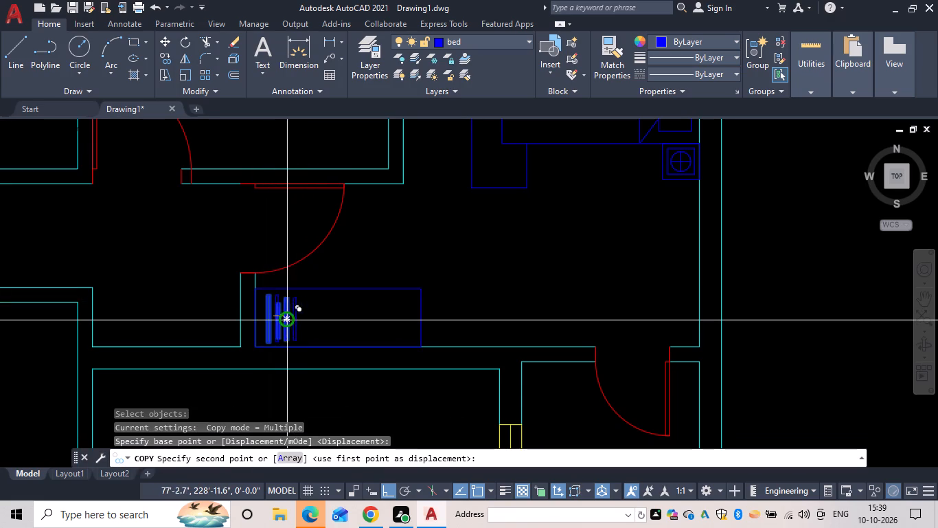
{"action": "left_click_drag", "start_coordinate": [289, 320], "coordinate": [288, 320]}
{"action": "left_click", "coordinate": [300, 322]}
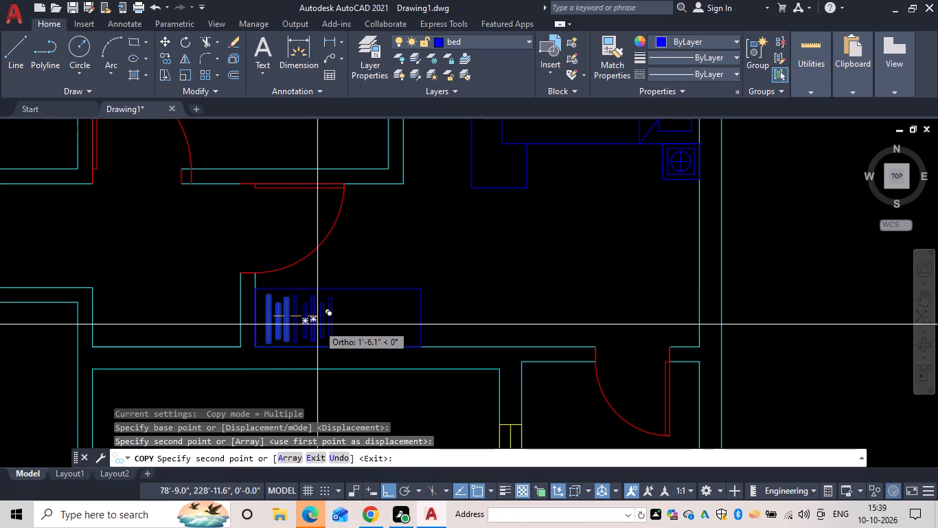
{"action": "left_click", "coordinate": [325, 324]}
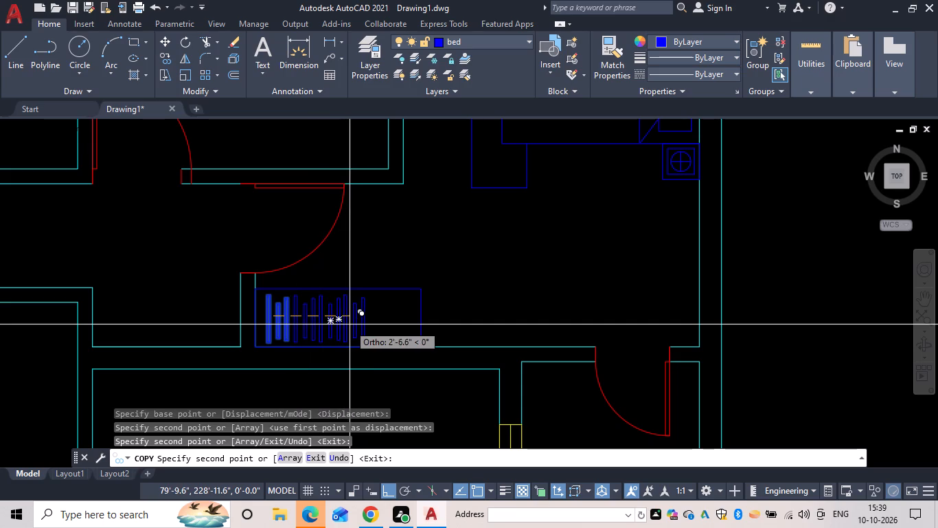
{"action": "left_click_drag", "start_coordinate": [352, 324], "coordinate": [369, 327]}
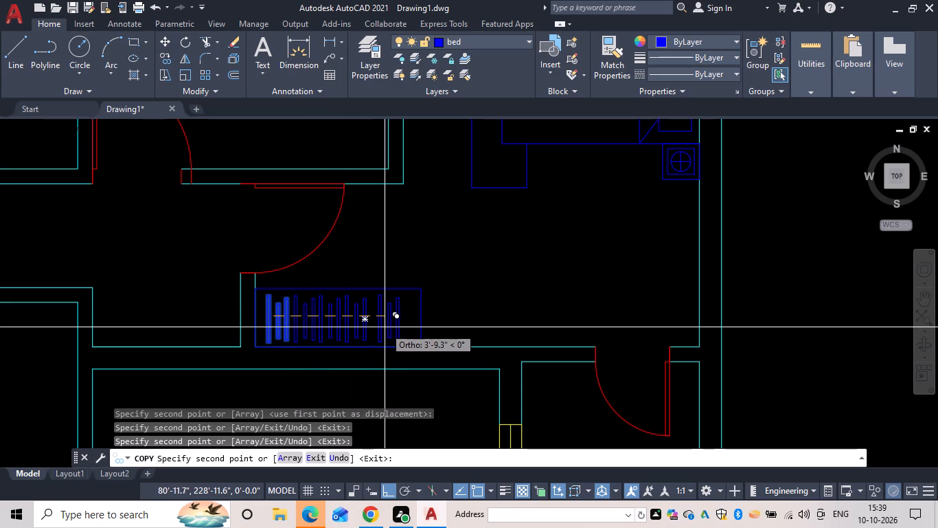
{"action": "left_click", "coordinate": [383, 326]}
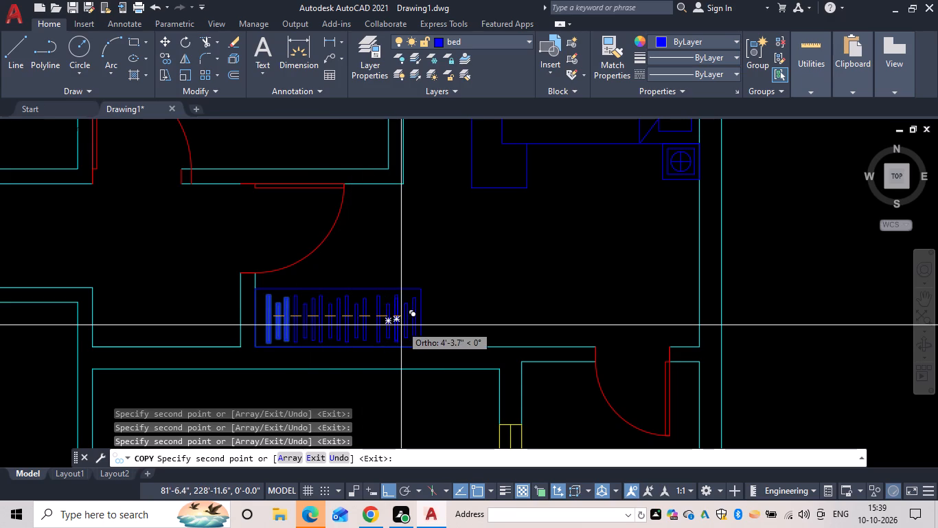
{"action": "key", "text": "Escape"}
{"action": "scroll", "coordinate": [302, 340], "scroll_direction": "down", "scroll_amount": 4}
{"action": "key", "text": "Escape"}
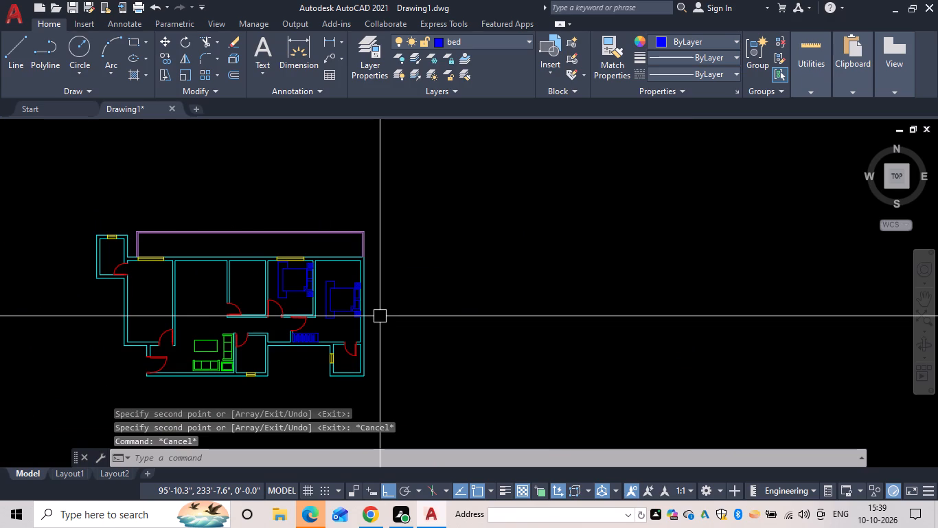
Copy the wardrobe with all its thin rectangles into the southeast inner corner of the adjacent bedroom to the west.
{"action": "scroll", "coordinate": [311, 428], "scroll_direction": "up", "scroll_amount": 3}
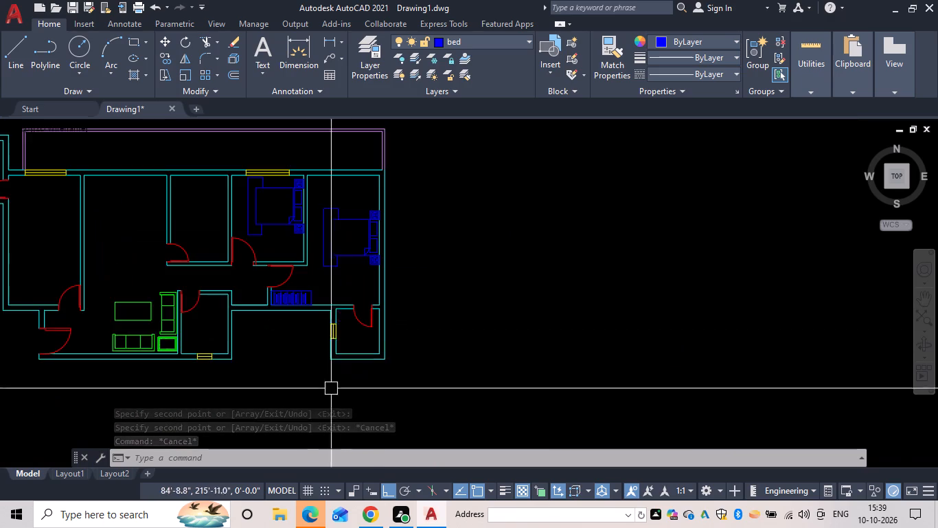
{"action": "scroll", "coordinate": [332, 305], "scroll_direction": "up", "scroll_amount": 3}
{"action": "key", "text": "Escape"}
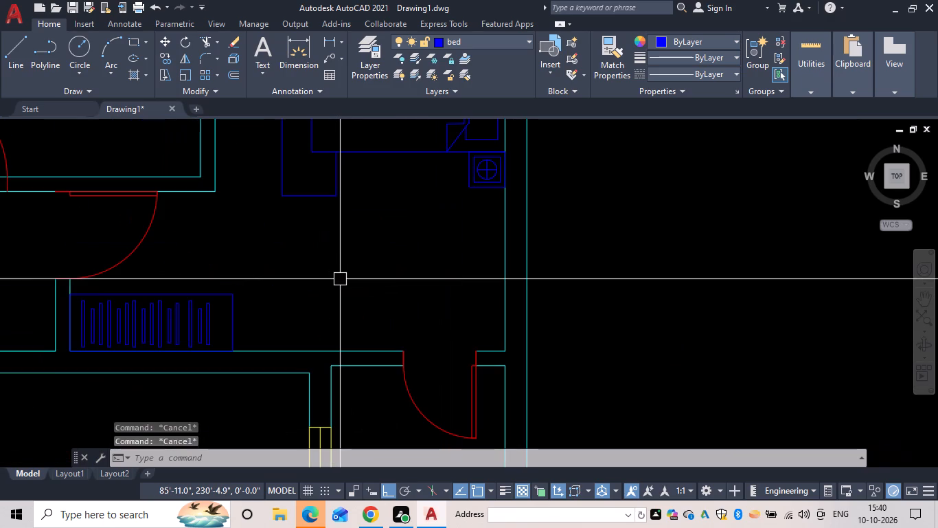
{"action": "type", "text": "co"}
{"action": "key", "text": "space"}
{"action": "middle_click_drag", "start_coordinate": [321, 285], "coordinate": [560, 221]}
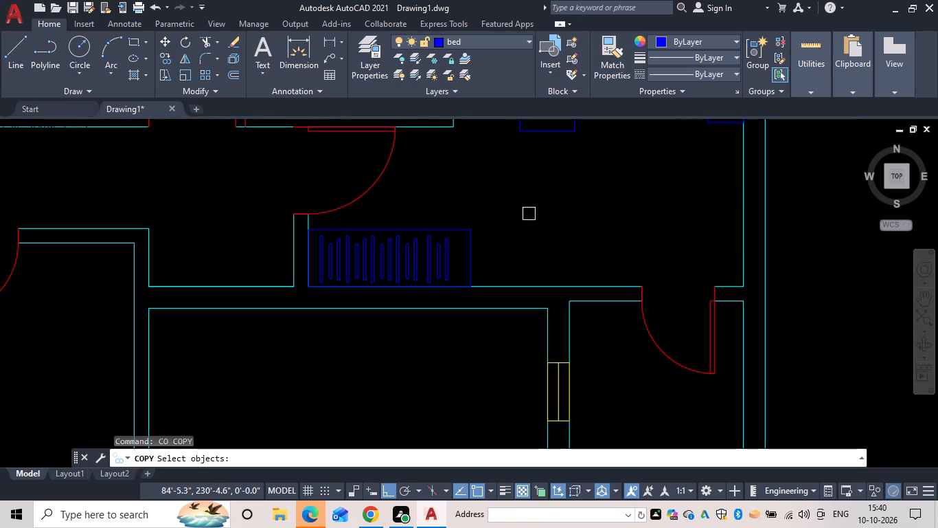
{"action": "left_click_drag", "start_coordinate": [516, 266], "coordinate": [490, 266]}
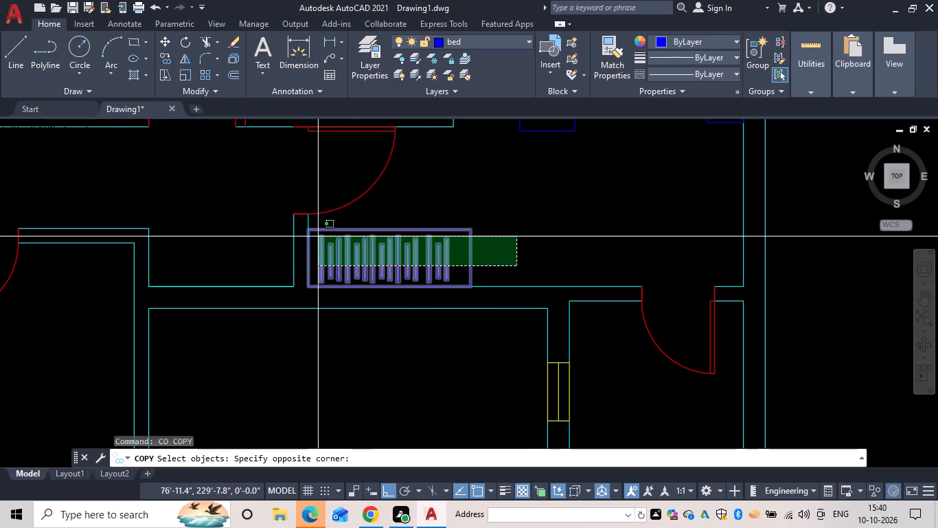
{"action": "left_click", "coordinate": [318, 236]}
{"action": "key", "text": "space"}
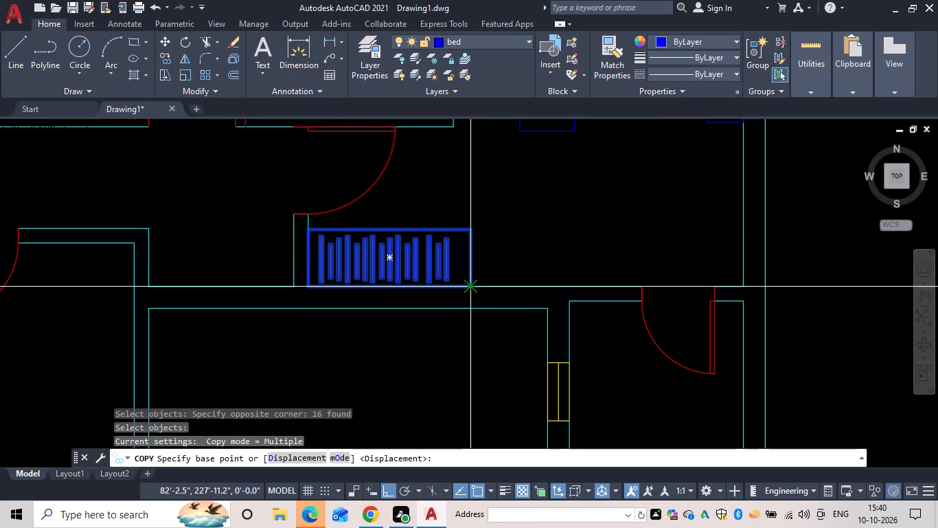
{"action": "left_click", "coordinate": [469, 286]}
{"action": "scroll", "coordinate": [474, 221], "scroll_direction": "down", "scroll_amount": 2}
{"action": "middle_click_drag", "start_coordinate": [474, 223], "coordinate": [463, 339]}
{"action": "scroll", "coordinate": [459, 338], "scroll_direction": "up", "scroll_amount": 1}
{"action": "scroll", "coordinate": [428, 255], "scroll_direction": "up", "scroll_amount": 2}
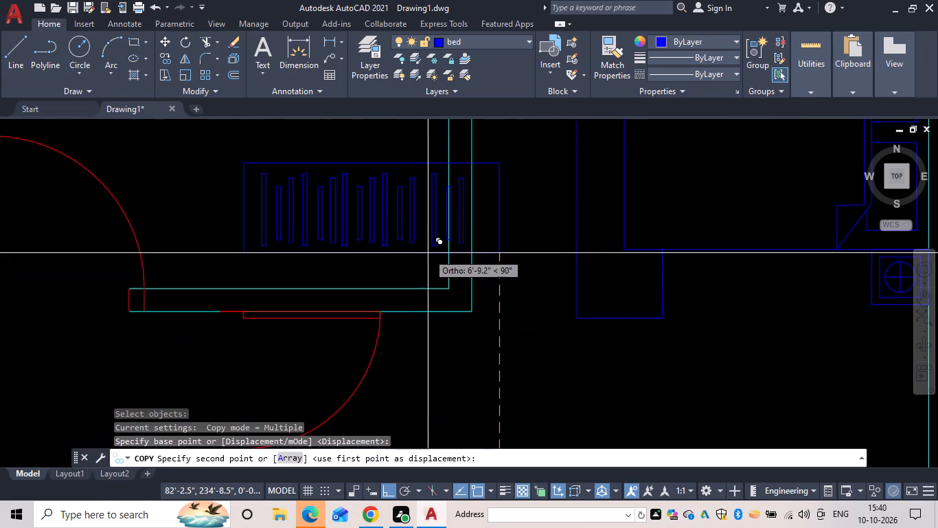
{"action": "left_click", "coordinate": [450, 289]}
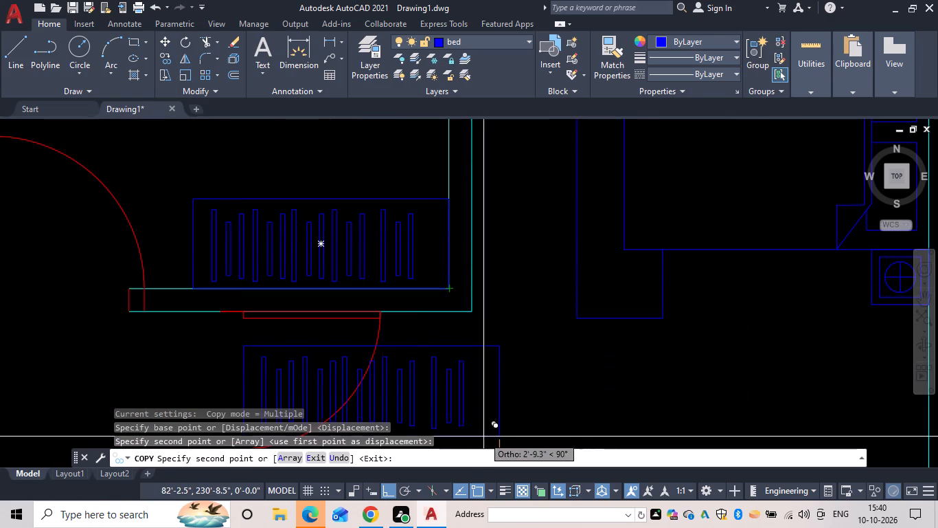
{"action": "key", "text": "Escape"}
{"action": "key", "text": "Escape"}
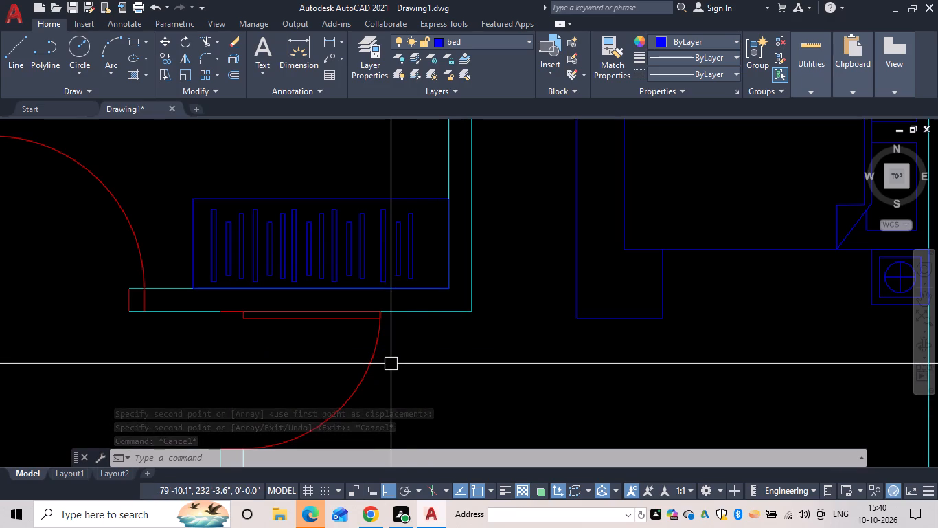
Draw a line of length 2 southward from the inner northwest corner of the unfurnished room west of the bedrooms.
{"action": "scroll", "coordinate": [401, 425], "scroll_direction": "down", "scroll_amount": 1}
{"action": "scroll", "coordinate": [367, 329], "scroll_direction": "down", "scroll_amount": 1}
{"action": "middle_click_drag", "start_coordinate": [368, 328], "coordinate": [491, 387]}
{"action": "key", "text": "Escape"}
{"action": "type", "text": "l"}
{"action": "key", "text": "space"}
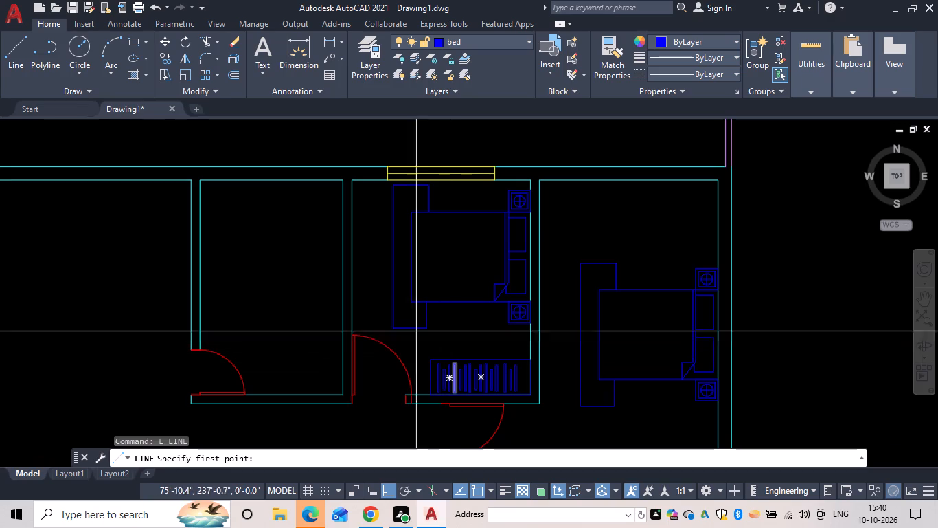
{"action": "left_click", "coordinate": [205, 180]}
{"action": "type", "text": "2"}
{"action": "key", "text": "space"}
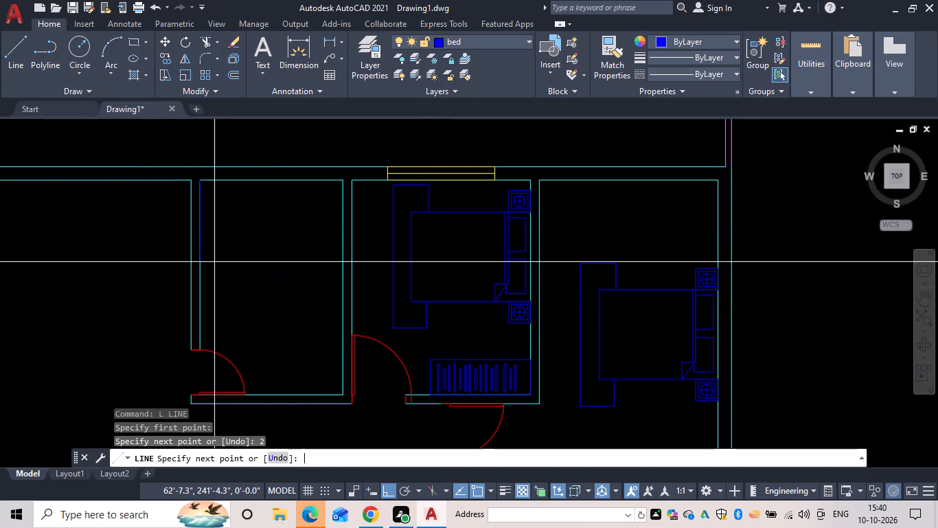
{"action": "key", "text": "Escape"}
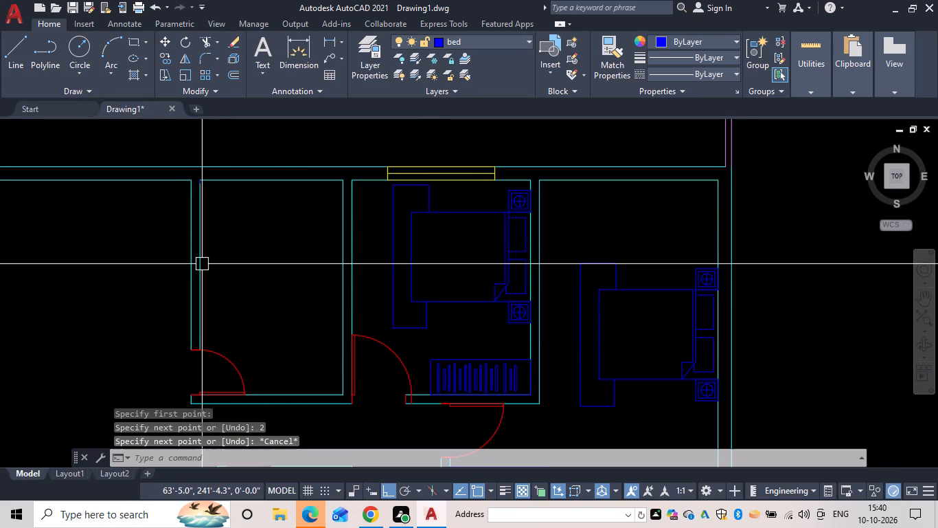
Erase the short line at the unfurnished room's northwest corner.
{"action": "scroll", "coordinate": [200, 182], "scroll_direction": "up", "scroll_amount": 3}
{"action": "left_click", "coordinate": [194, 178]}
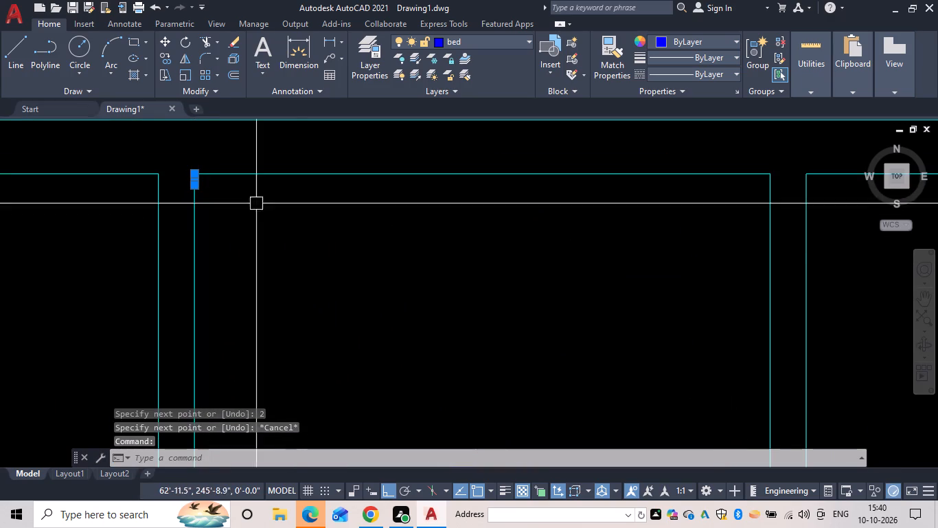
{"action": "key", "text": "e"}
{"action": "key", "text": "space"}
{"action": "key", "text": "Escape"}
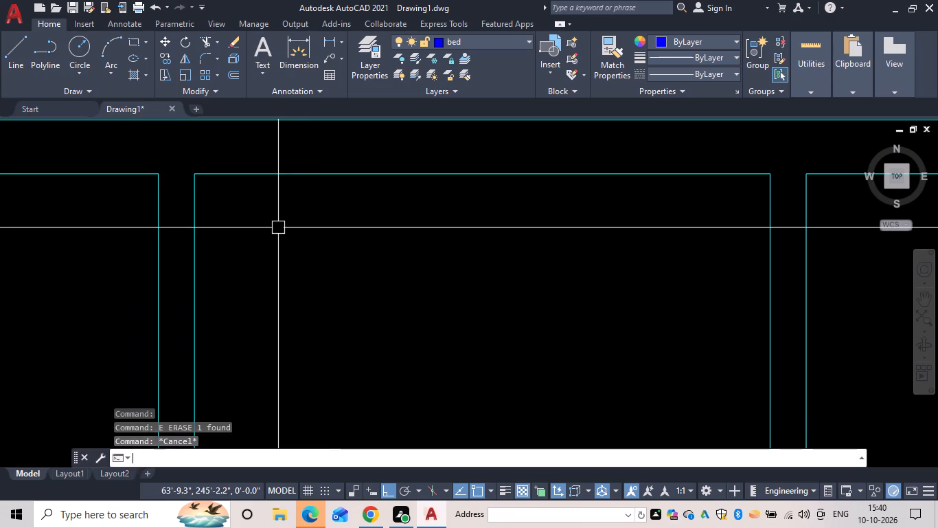
Draw connected lines from the unfurnished room's northwest corner: 2' south, east to the east wall, 2' back west, and south to the south wall.
{"action": "type", "text": "l"}
{"action": "key", "text": "space"}
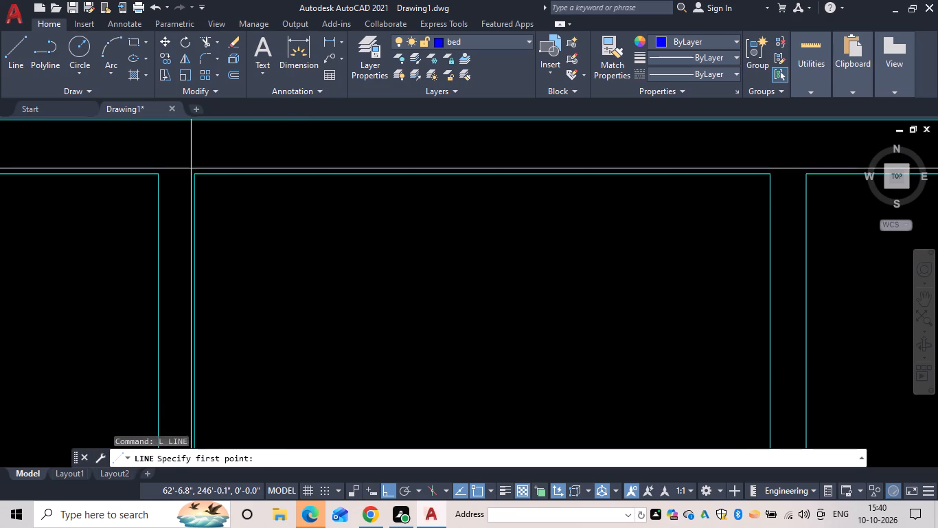
{"action": "left_click_drag", "start_coordinate": [192, 176], "coordinate": [193, 195]}
{"action": "type", "text": "2';"}
{"action": "key", "text": "space"}
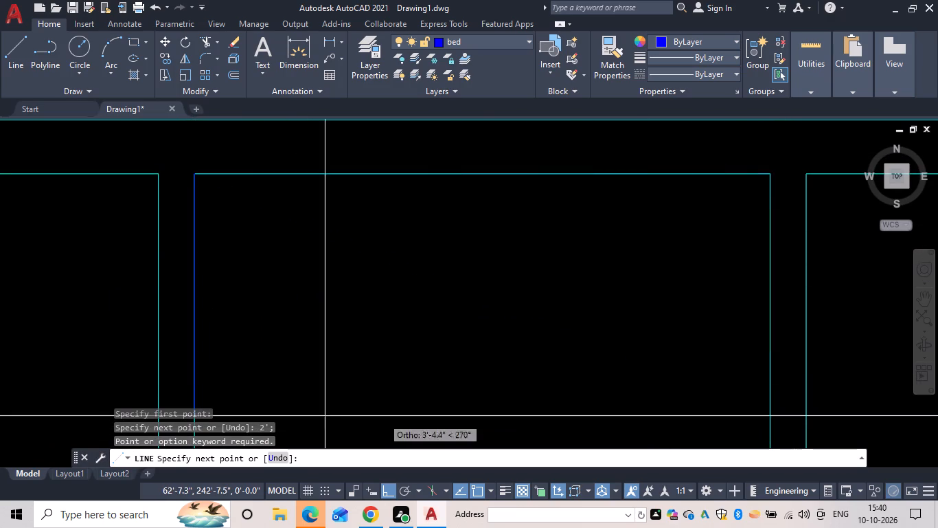
{"action": "scroll", "coordinate": [244, 334], "scroll_direction": "down", "scroll_amount": 1}
{"action": "middle_click_drag", "start_coordinate": [237, 324], "coordinate": [229, 284]}
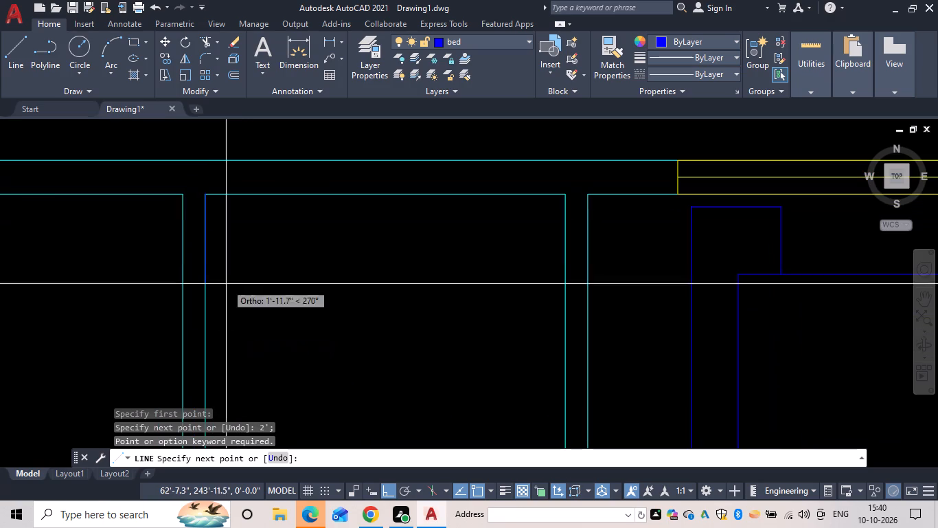
{"action": "type", "text": "2'"}
{"action": "key", "text": "space"}
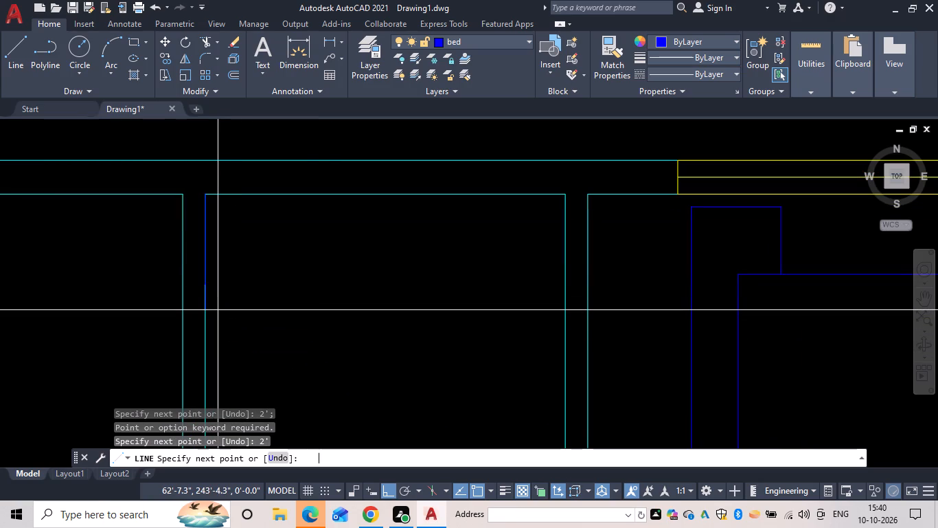
{"action": "left_click", "coordinate": [567, 285]}
{"action": "type", "text": "2'"}
{"action": "key", "text": "space"}
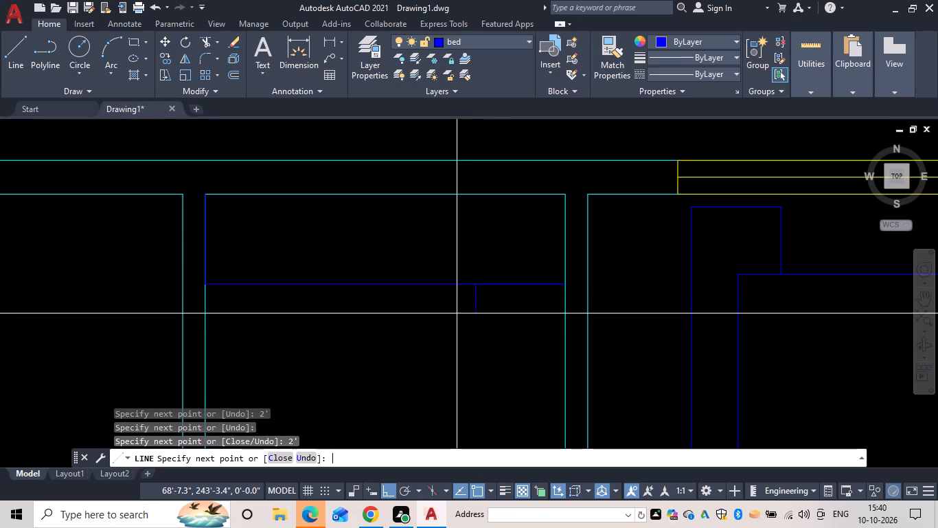
{"action": "scroll", "coordinate": [475, 322], "scroll_direction": "down", "scroll_amount": 2}
{"action": "middle_click_drag", "start_coordinate": [469, 324], "coordinate": [358, 107]}
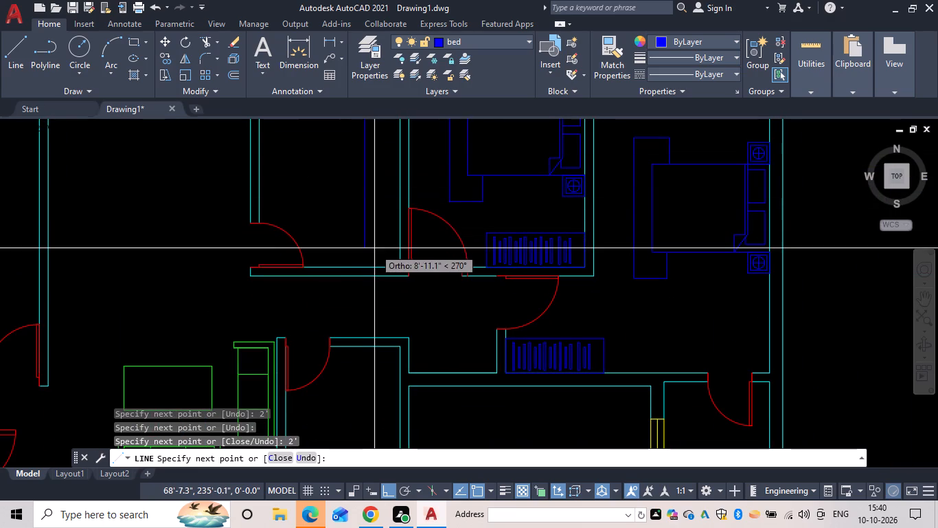
{"action": "middle_click_drag", "start_coordinate": [346, 226], "coordinate": [346, 234]}
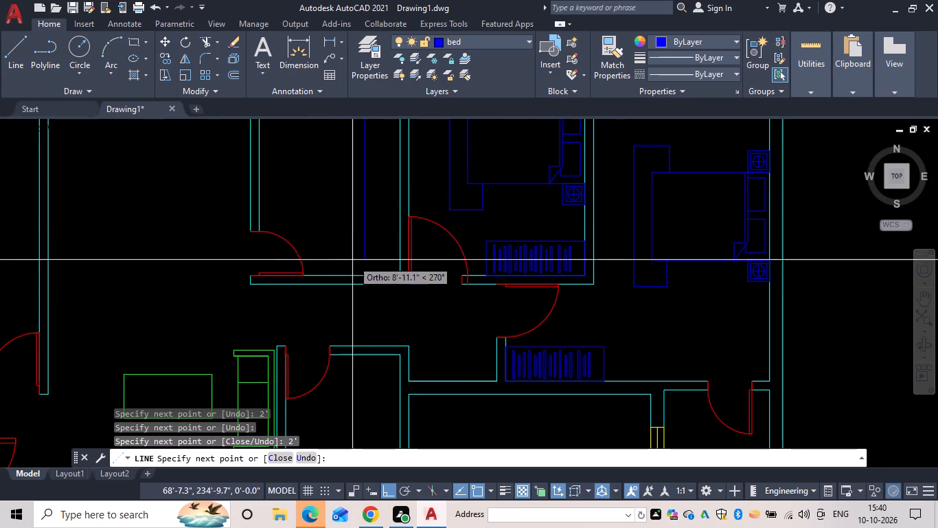
{"action": "left_click", "coordinate": [365, 274]}
{"action": "key", "text": "Escape"}
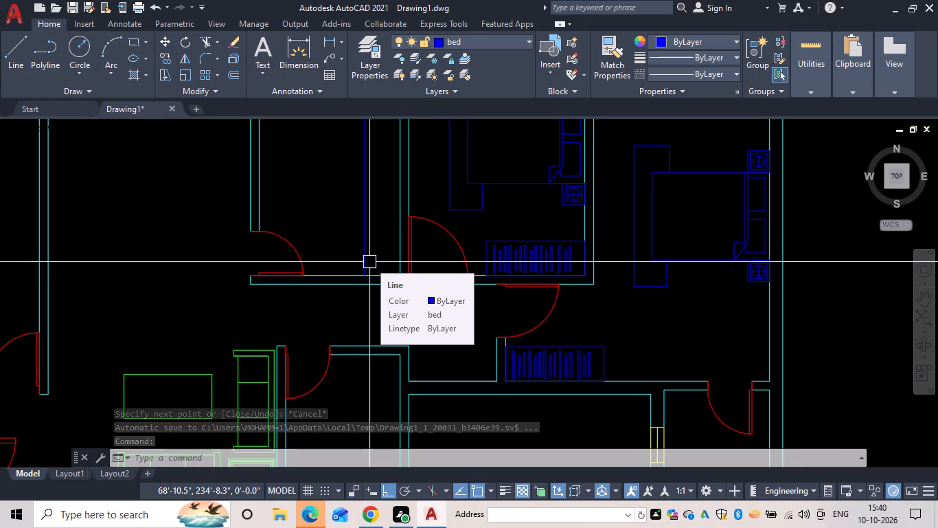
{"action": "key", "text": "Escape"}
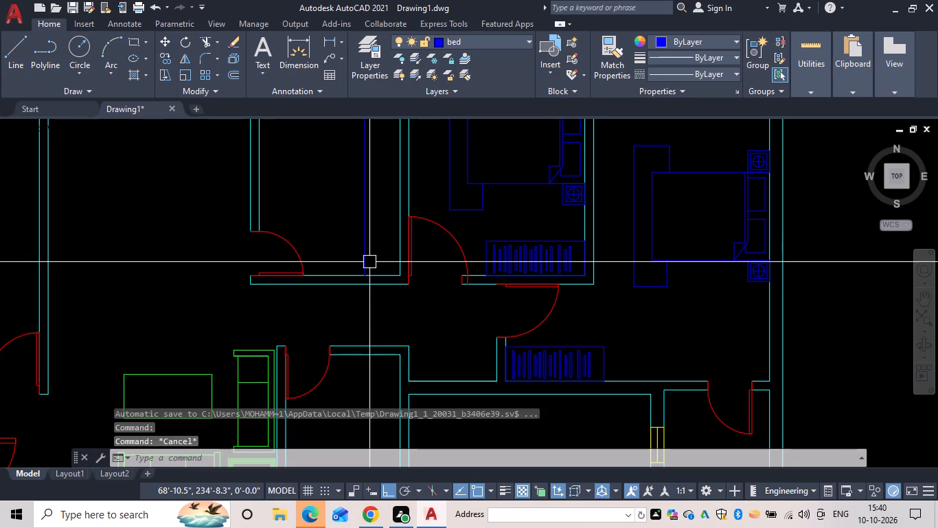
Trim the overlapping horizontal line pieces east of the long north-south line and the short line along the west wall.
{"action": "type", "text": "tr"}
{"action": "key", "text": "space"}
{"action": "scroll", "coordinate": [273, 219], "scroll_direction": "down", "scroll_amount": 1}
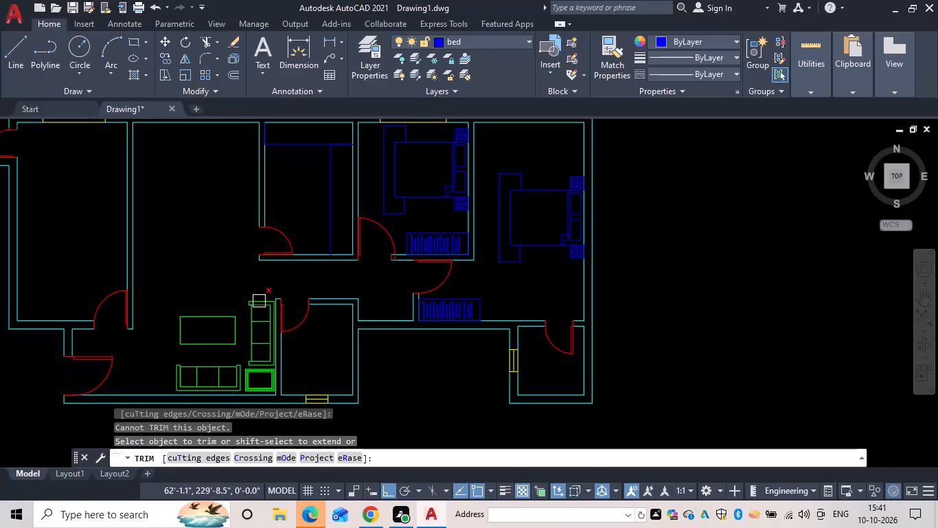
{"action": "middle_click_drag", "start_coordinate": [258, 301], "coordinate": [266, 364]}
{"action": "scroll", "coordinate": [257, 301], "scroll_direction": "down", "scroll_amount": 1}
{"action": "scroll", "coordinate": [284, 272], "scroll_direction": "up", "scroll_amount": 2}
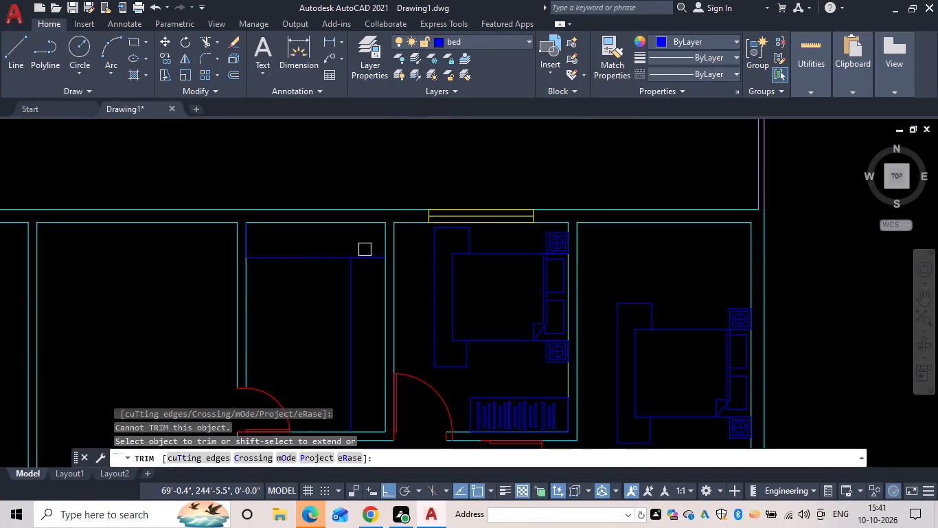
{"action": "left_click", "coordinate": [361, 258]}
{"action": "left_click", "coordinate": [363, 258]}
{"action": "left_click_drag", "start_coordinate": [248, 241], "coordinate": [273, 245]}
{"action": "key", "text": "Escape"}
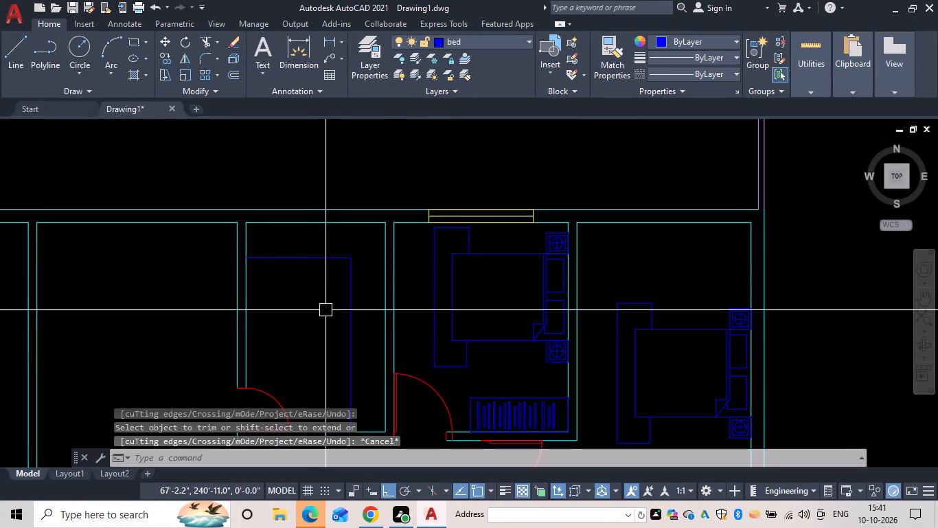
Regenerate the model display.
{"action": "type", "text": "re"}
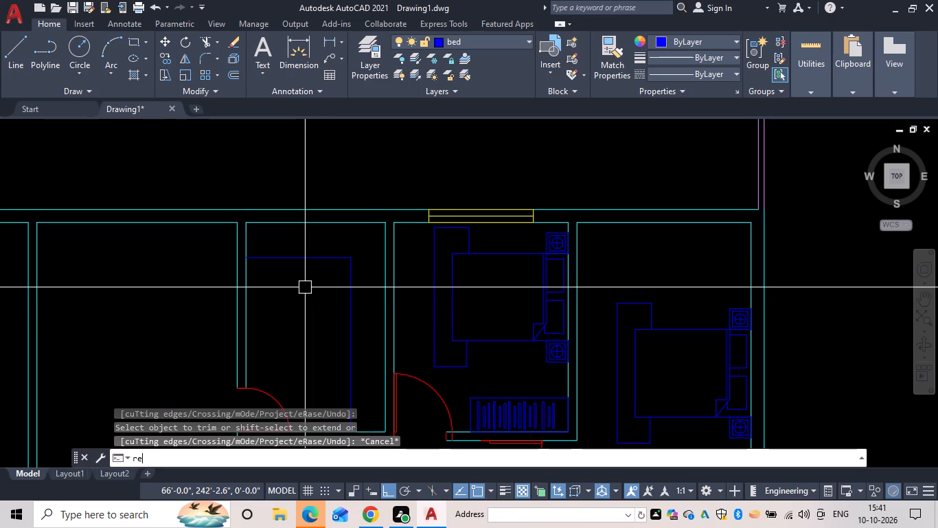
{"action": "key", "text": "space"}
Draw a rectangle of lines 2'6" wide and about 1'10" deep in the unit's northwest corner, beside the west wall.
{"action": "scroll", "coordinate": [264, 242], "scroll_direction": "up", "scroll_amount": 2}
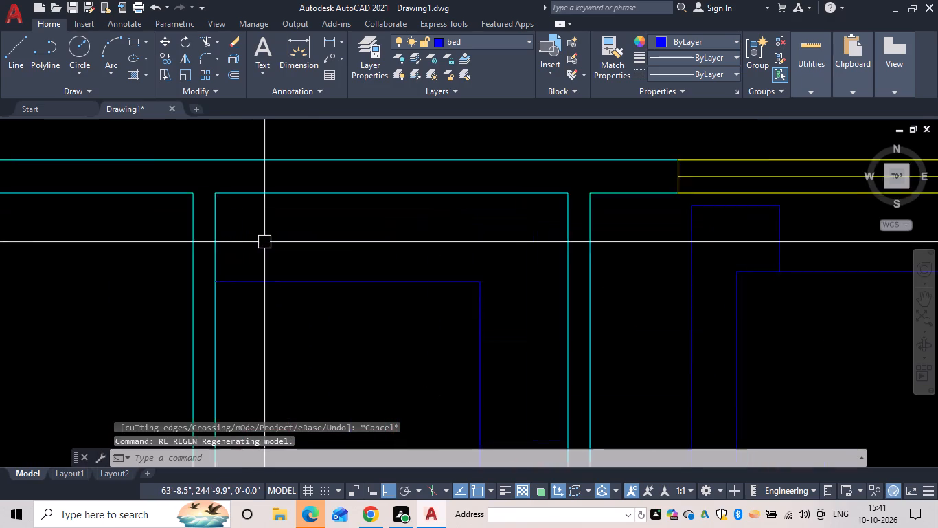
{"action": "scroll", "coordinate": [264, 242], "scroll_direction": "up", "scroll_amount": 1}
{"action": "key", "text": "Escape"}
{"action": "key", "text": "l"}
{"action": "key", "text": "space"}
{"action": "scroll", "coordinate": [203, 300], "scroll_direction": "up", "scroll_amount": 1}
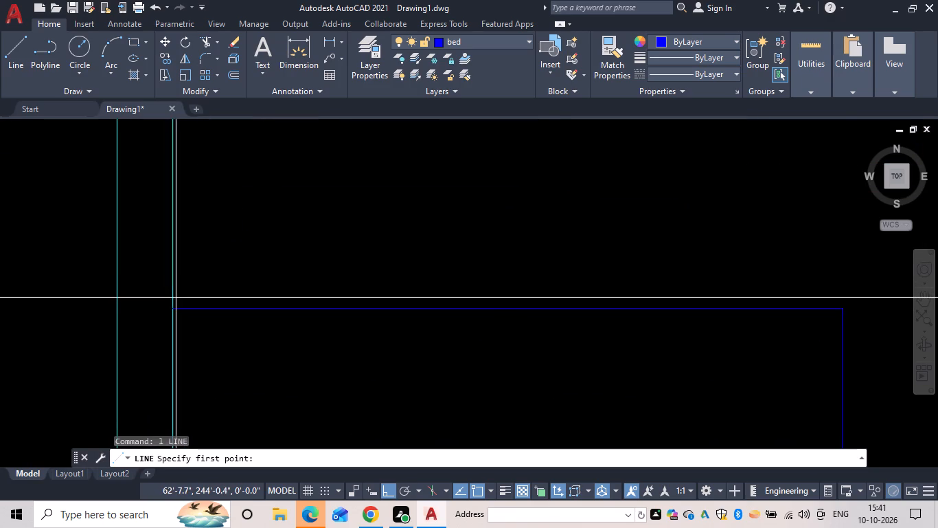
{"action": "left_click_drag", "start_coordinate": [172, 296], "coordinate": [185, 298]}
{"action": "type", "text": "2'6"}
{"action": "key", "text": "space"}
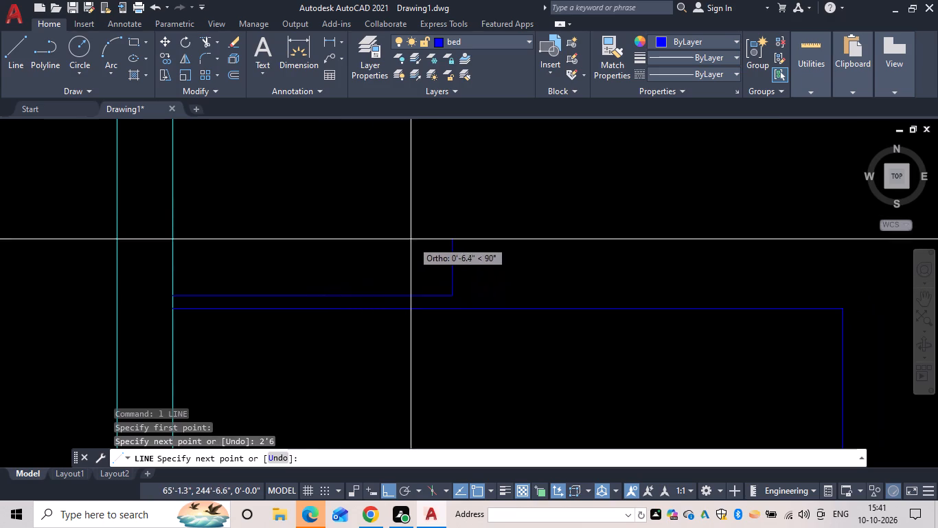
{"action": "scroll", "coordinate": [567, 284], "scroll_direction": "down", "scroll_amount": 2}
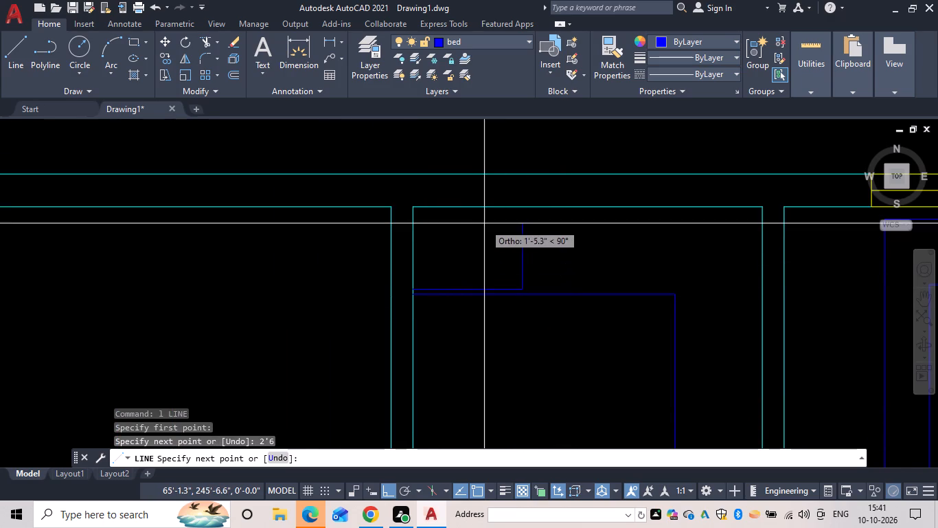
{"action": "middle_click_drag", "start_coordinate": [490, 222], "coordinate": [511, 259]}
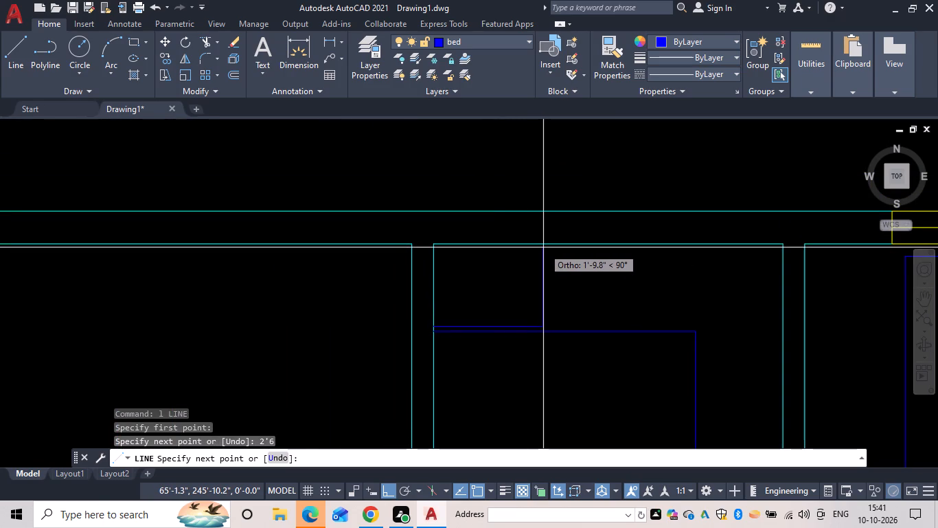
{"action": "left_click", "coordinate": [541, 247]}
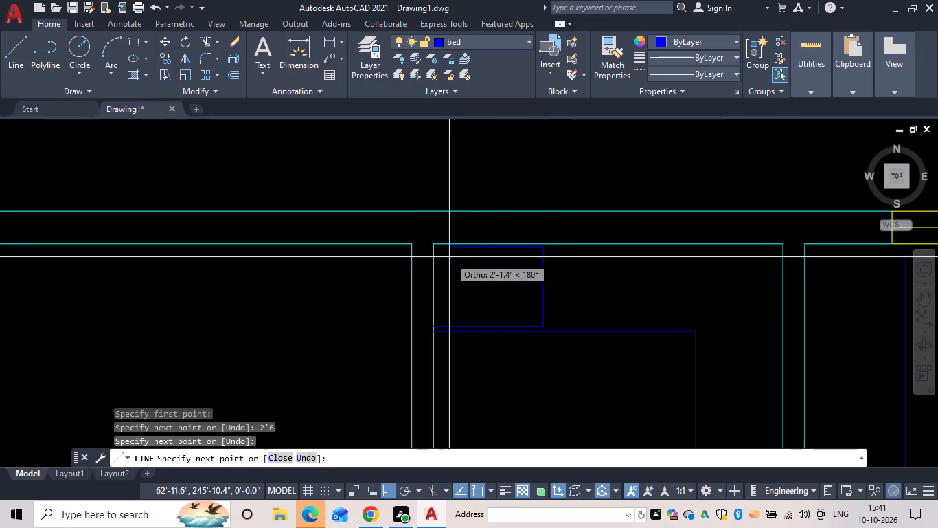
{"action": "scroll", "coordinate": [437, 250], "scroll_direction": "up", "scroll_amount": 2}
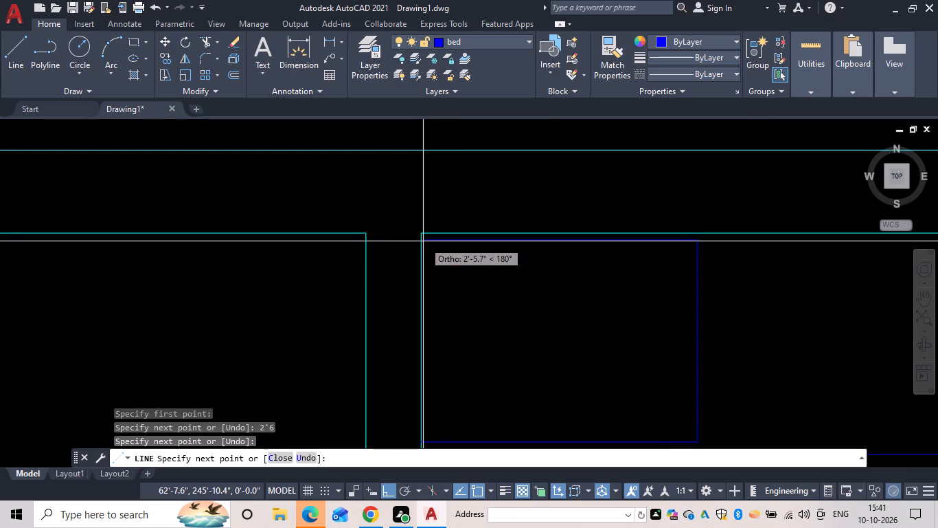
{"action": "left_click", "coordinate": [423, 241]}
{"action": "middle_click_drag", "start_coordinate": [421, 313], "coordinate": [394, 184]}
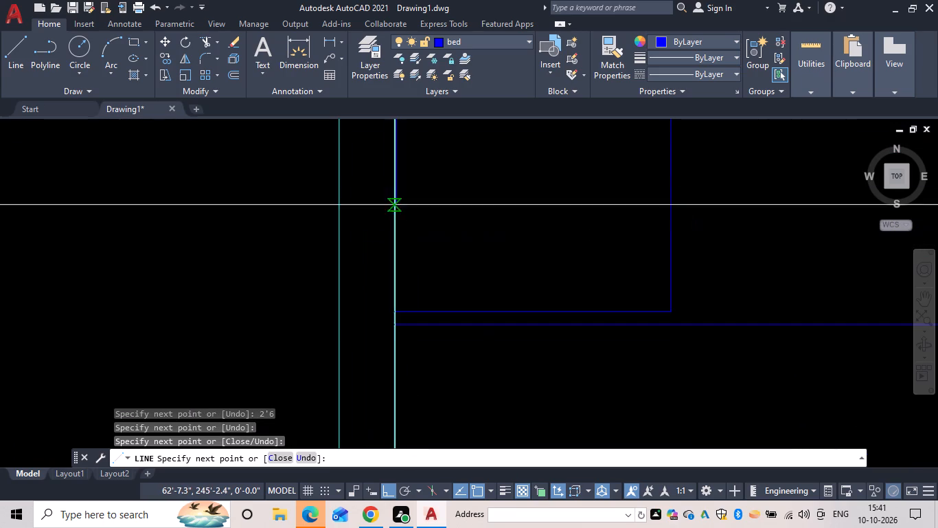
{"action": "scroll", "coordinate": [425, 254], "scroll_direction": "up", "scroll_amount": 6}
{"action": "scroll", "coordinate": [367, 357], "scroll_direction": "up", "scroll_amount": 3}
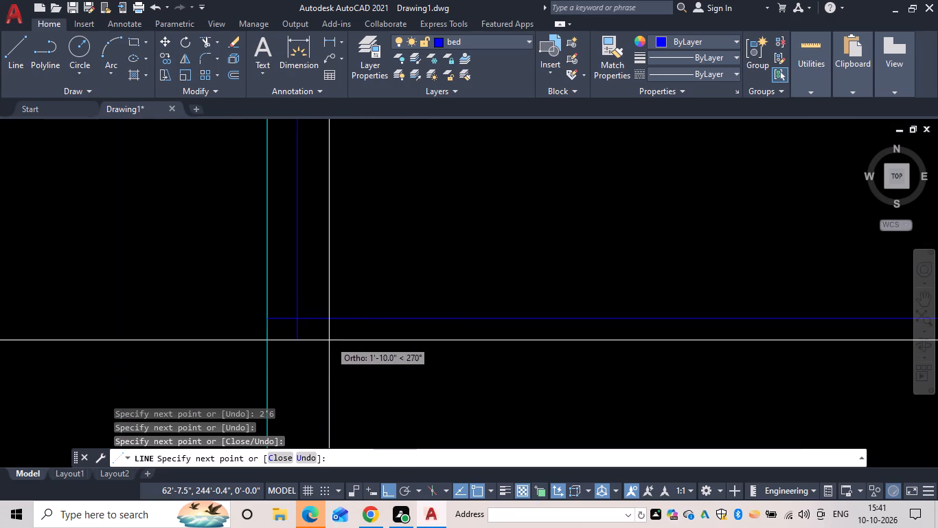
{"action": "left_click", "coordinate": [295, 320]}
{"action": "key", "text": "Escape"}
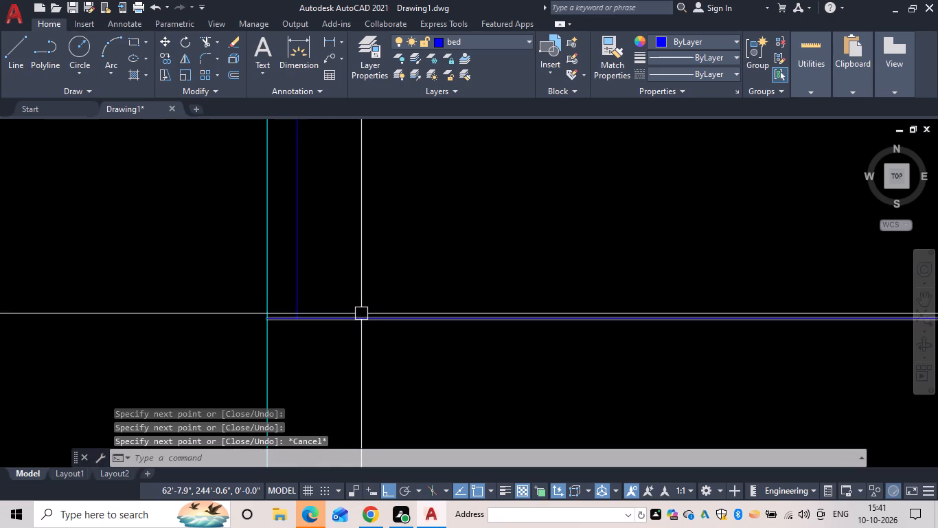
Trim the short stub between the west wall and the small rectangle's southwest corner.
{"action": "type", "text": "tr"}
{"action": "key", "text": "space"}
{"action": "left_click", "coordinate": [280, 321]}
{"action": "scroll", "coordinate": [393, 353], "scroll_direction": "down", "scroll_amount": 2}
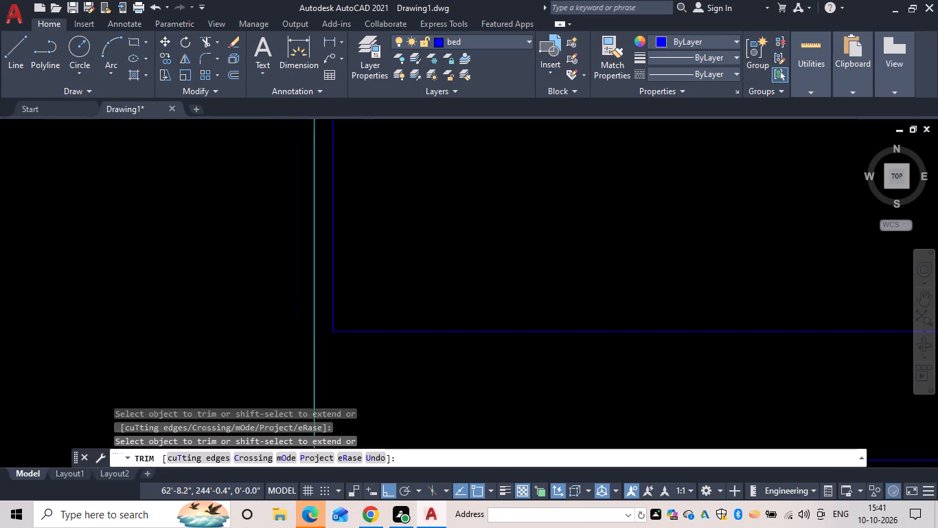
{"action": "scroll", "coordinate": [393, 353], "scroll_direction": "down", "scroll_amount": 2}
{"action": "scroll", "coordinate": [657, 371], "scroll_direction": "down", "scroll_amount": 1}
{"action": "middle_click_drag", "start_coordinate": [650, 366], "coordinate": [355, 353]}
{"action": "scroll", "coordinate": [355, 353], "scroll_direction": "down", "scroll_amount": 1}
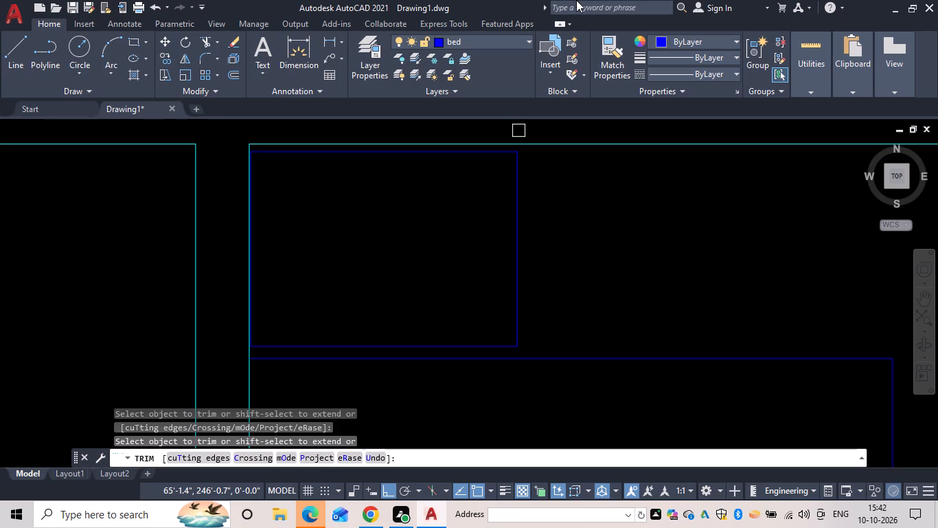
{"action": "key", "text": "Escape"}
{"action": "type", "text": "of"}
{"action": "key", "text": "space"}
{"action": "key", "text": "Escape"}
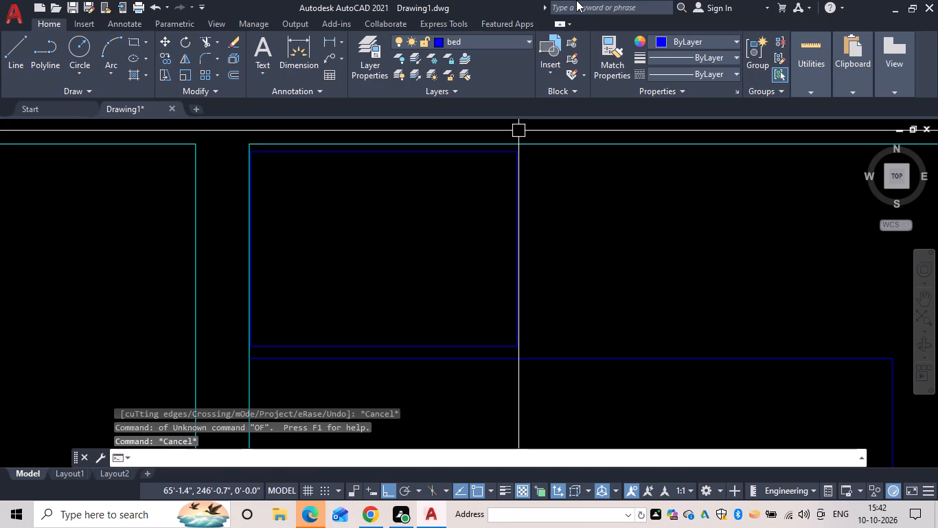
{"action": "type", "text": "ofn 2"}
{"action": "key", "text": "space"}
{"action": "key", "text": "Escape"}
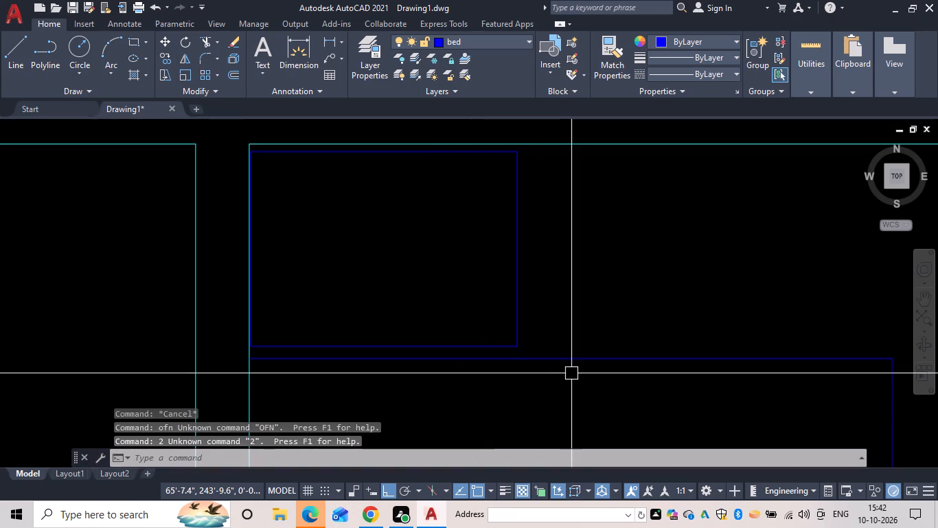
Offset all four sides of the small rectangle inward by 2".
{"action": "type", "text": "of 2"}
{"action": "key", "text": "space"}
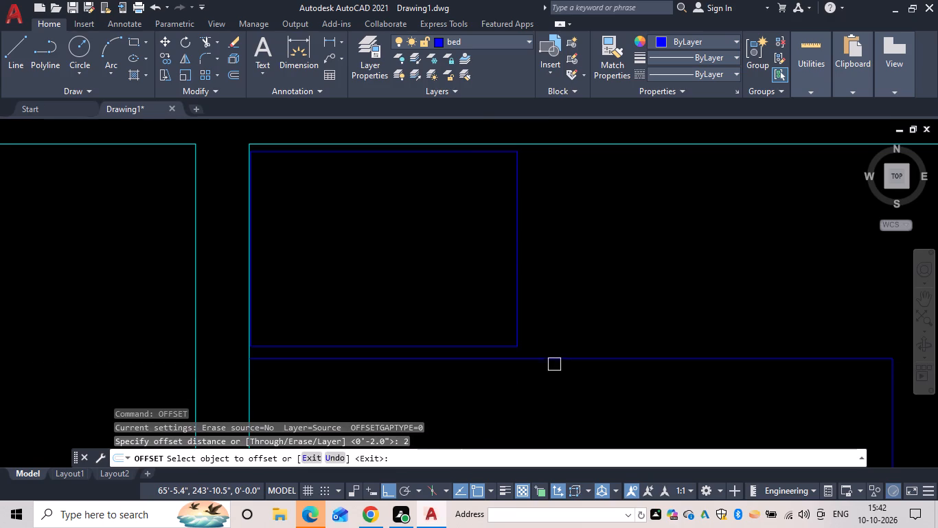
{"action": "left_click_drag", "start_coordinate": [516, 318], "coordinate": [433, 318]}
{"action": "left_click", "coordinate": [290, 311]}
{"action": "left_click_drag", "start_coordinate": [317, 346], "coordinate": [318, 317]}
{"action": "left_click_drag", "start_coordinate": [319, 288], "coordinate": [323, 269]}
{"action": "left_click_drag", "start_coordinate": [331, 151], "coordinate": [332, 165]}
{"action": "left_click_drag", "start_coordinate": [328, 199], "coordinate": [304, 204]}
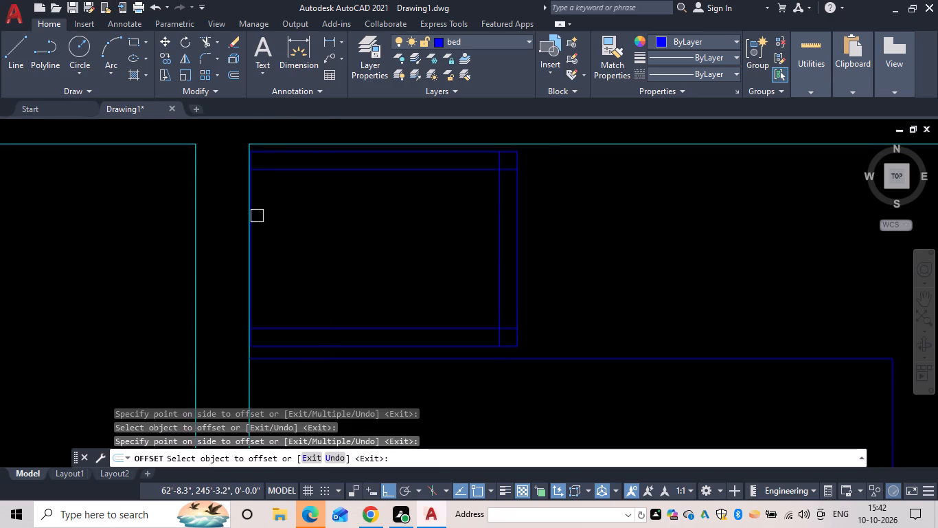
{"action": "left_click_drag", "start_coordinate": [253, 217], "coordinate": [293, 226]}
{"action": "left_click_drag", "start_coordinate": [306, 229], "coordinate": [312, 232]}
{"action": "key", "text": "Escape"}
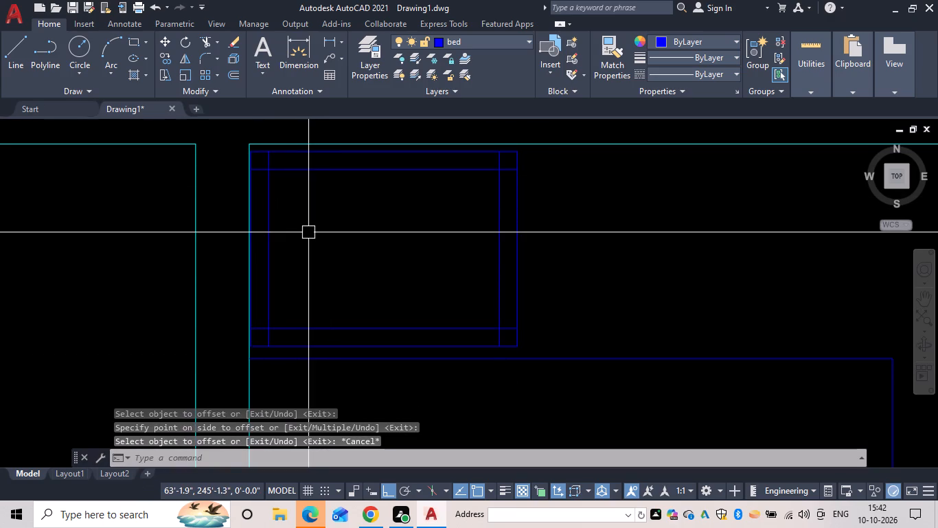
Trim the crossing ends of the offset lines at the small rectangle's northwest and northeast corners.
{"action": "type", "text": "tr"}
{"action": "key", "text": "space"}
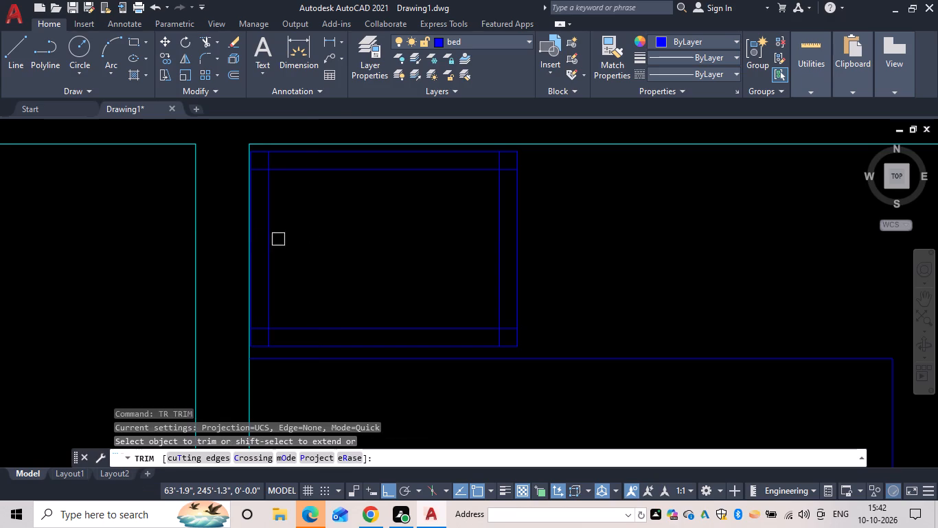
{"action": "scroll", "coordinate": [295, 133], "scroll_direction": "up", "scroll_amount": 3}
{"action": "left_click_drag", "start_coordinate": [196, 246], "coordinate": [155, 287]}
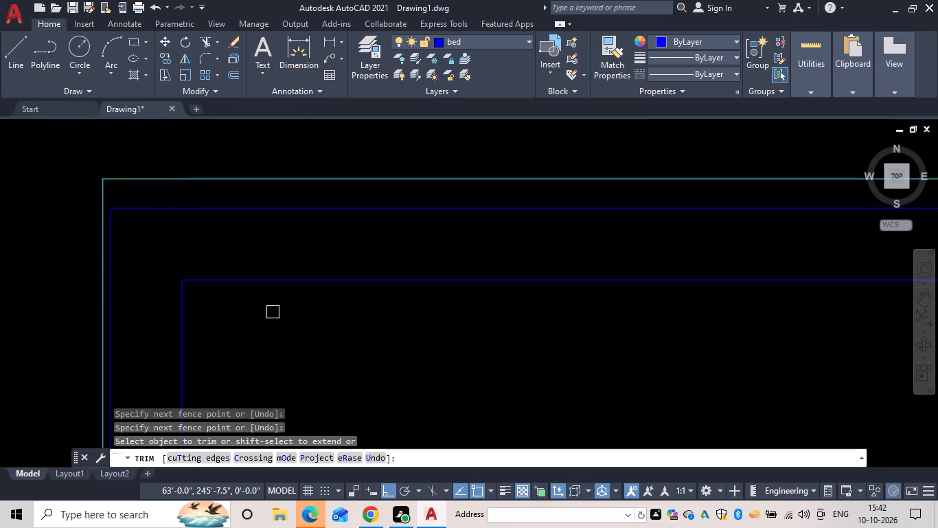
{"action": "scroll", "coordinate": [376, 326], "scroll_direction": "down", "scroll_amount": 3}
{"action": "middle_click_drag", "start_coordinate": [389, 322], "coordinate": [139, 272]}
{"action": "scroll", "coordinate": [347, 258], "scroll_direction": "up", "scroll_amount": 3}
{"action": "left_click_drag", "start_coordinate": [128, 250], "coordinate": [211, 322]}
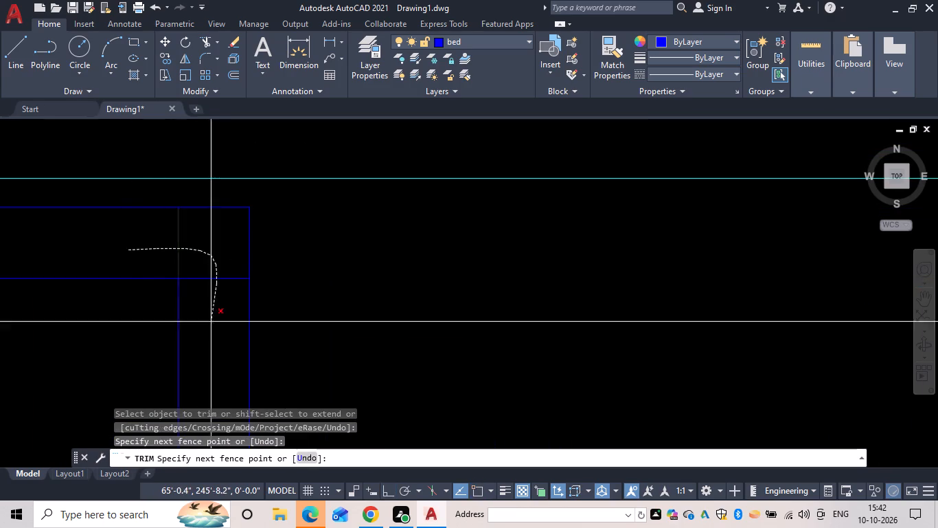
{"action": "left_click_drag", "start_coordinate": [211, 322], "coordinate": [209, 327]}
Trim away the inner south offset line, keeping the two inner side lines running to the rectangle's south edge.
{"action": "scroll", "coordinate": [209, 330], "scroll_direction": "down", "scroll_amount": 4}
{"action": "middle_click_drag", "start_coordinate": [203, 331], "coordinate": [214, 135]}
{"action": "scroll", "coordinate": [218, 223], "scroll_direction": "up", "scroll_amount": 4}
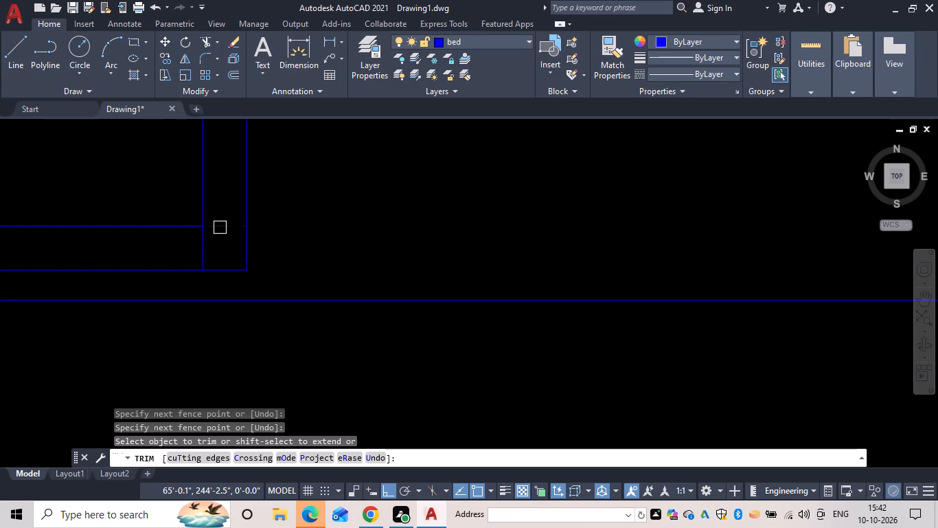
{"action": "left_click", "coordinate": [220, 228]}
{"action": "left_click", "coordinate": [165, 228]}
{"action": "scroll", "coordinate": [161, 235], "scroll_direction": "down", "scroll_amount": 3}
{"action": "middle_click_drag", "start_coordinate": [159, 236], "coordinate": [319, 274]}
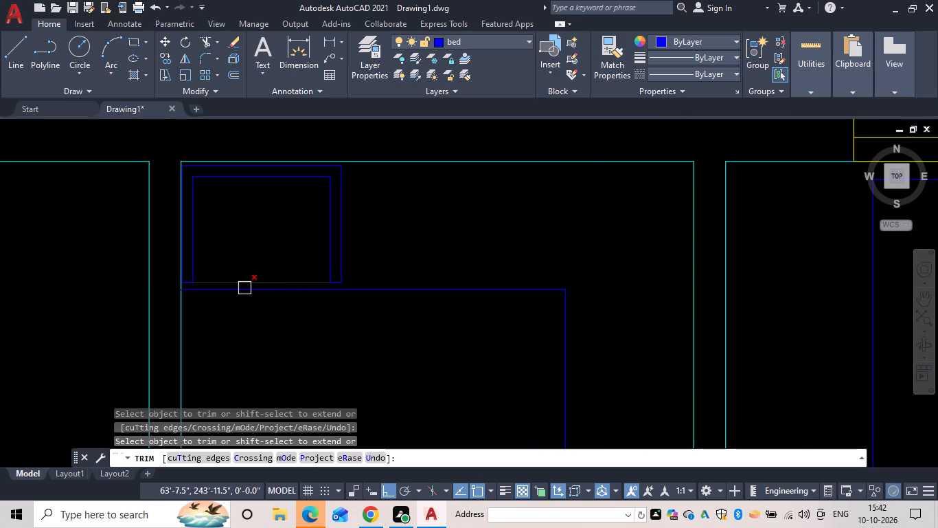
{"action": "key", "text": "Escape"}
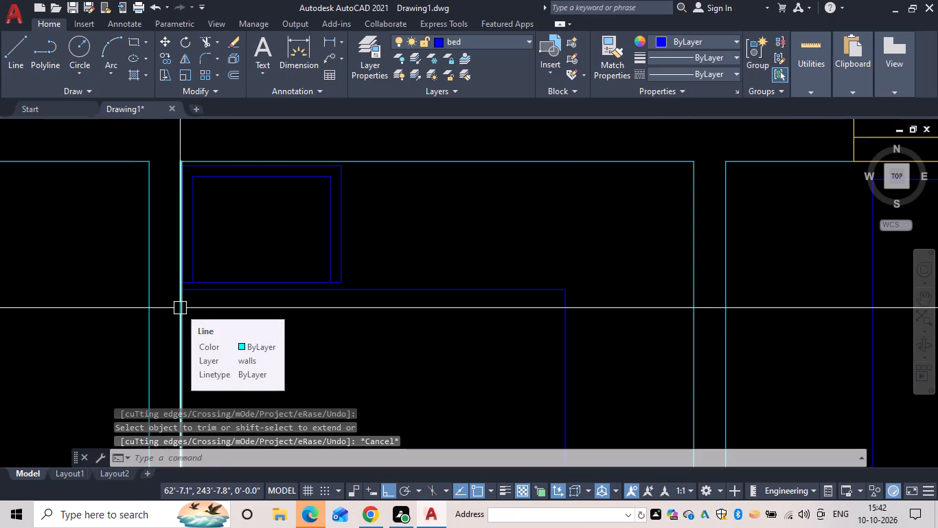
{"action": "key", "text": "Escape"}
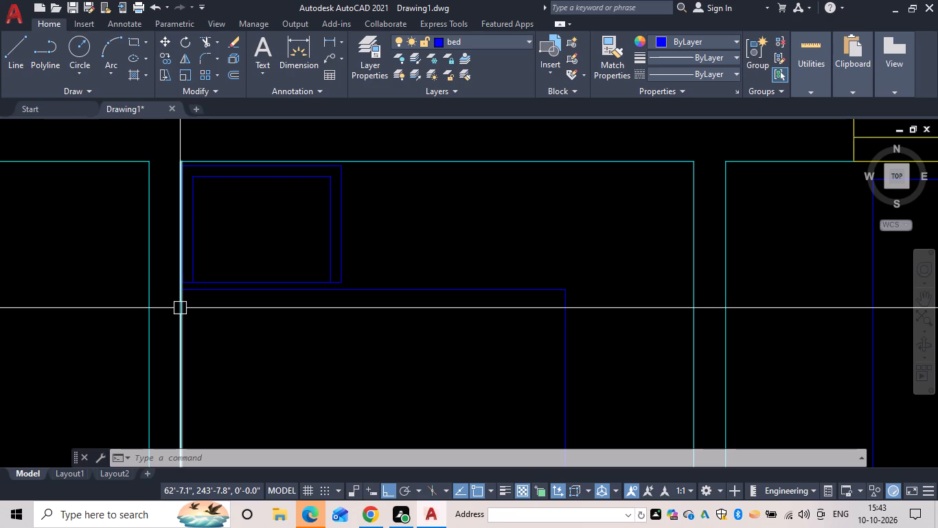
{"action": "key", "text": "Escape"}
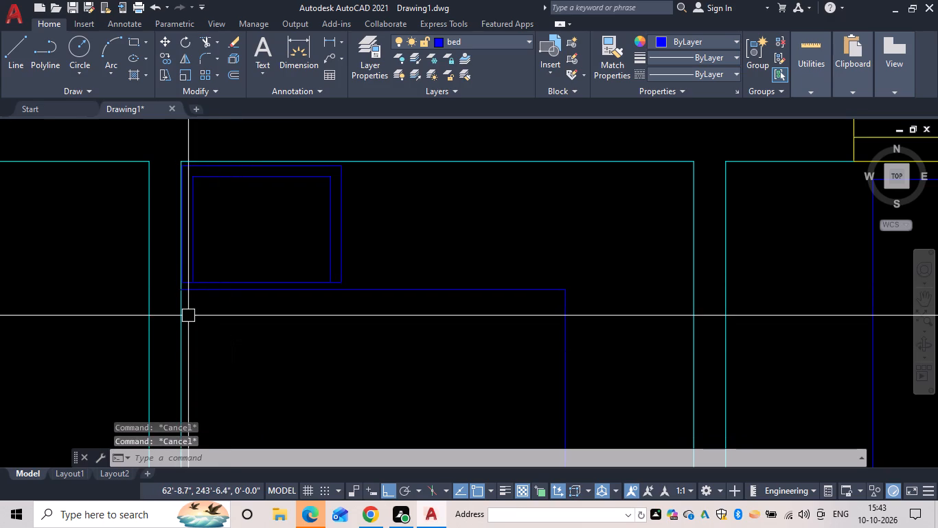
Draw a line 2'6" north along the front edge of the unit's eastern leg, continuing east to the wall.
{"action": "type", "text": "l"}
{"action": "key", "text": "space"}
{"action": "scroll", "coordinate": [405, 370], "scroll_direction": "down", "scroll_amount": 2}
{"action": "middle_click_drag", "start_coordinate": [419, 368], "coordinate": [334, 225]}
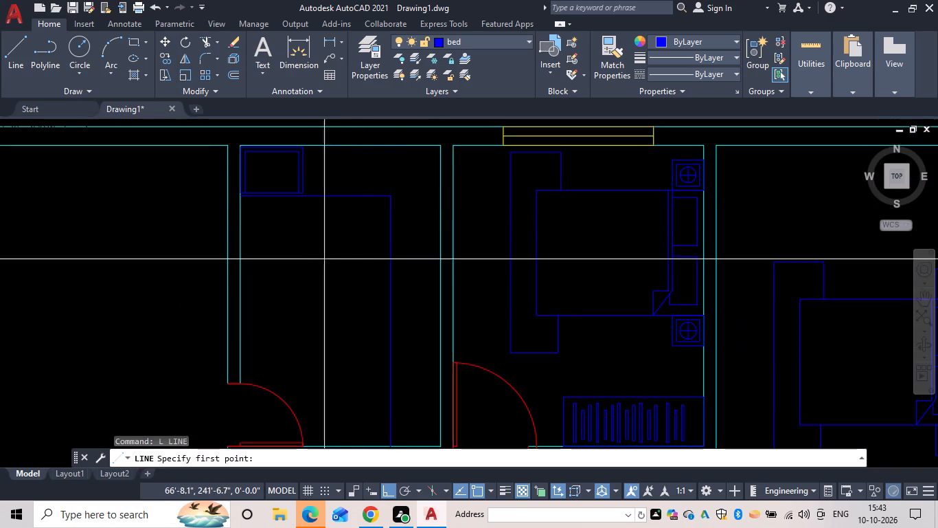
{"action": "left_click", "coordinate": [390, 335]}
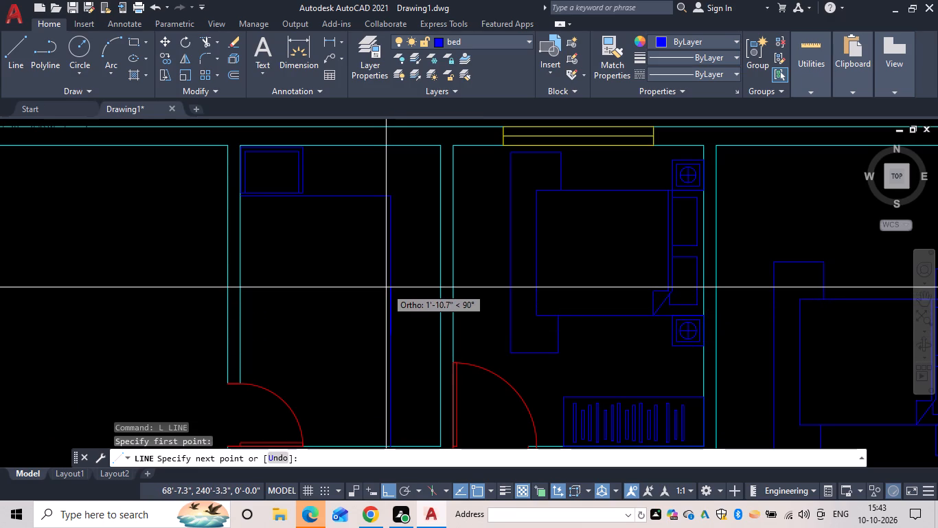
{"action": "type", "text": "2'6"}
{"action": "key", "text": "space"}
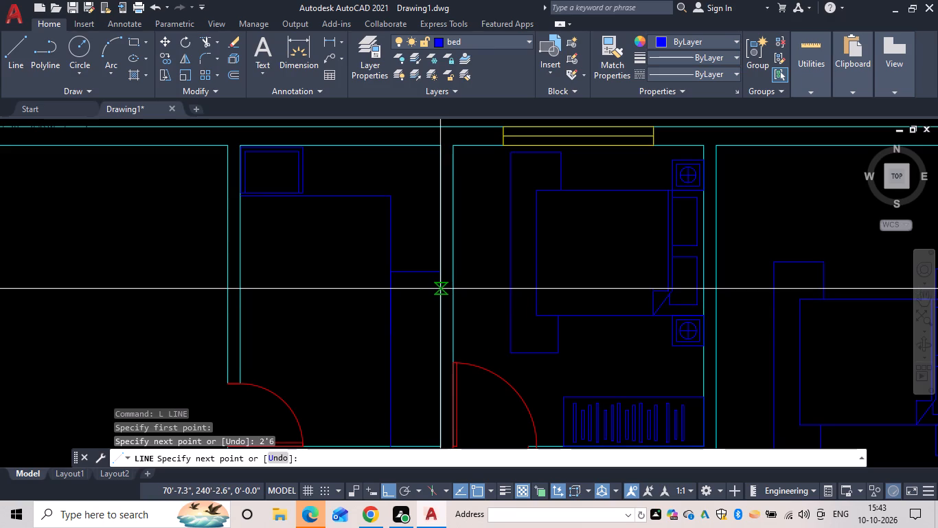
{"action": "scroll", "coordinate": [459, 256], "scroll_direction": "up", "scroll_amount": 1}
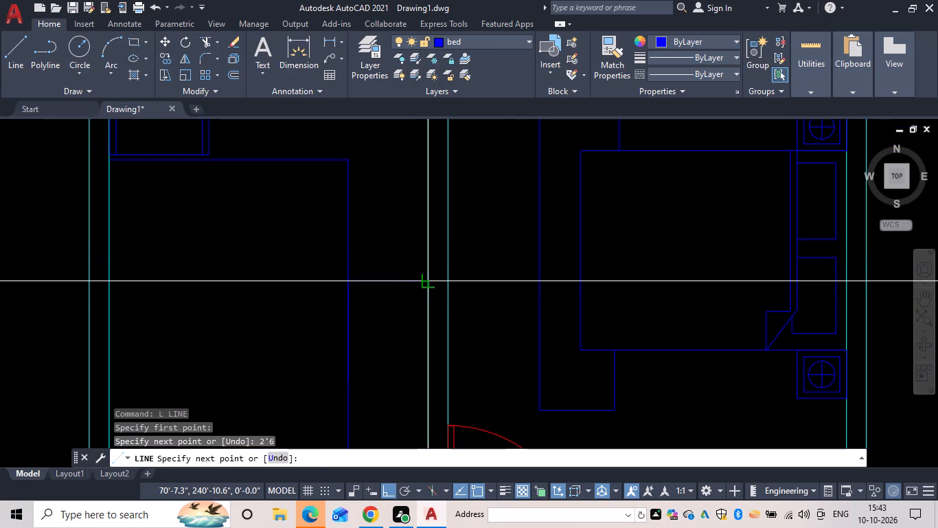
{"action": "left_click", "coordinate": [431, 283]}
{"action": "key", "text": "Escape"}
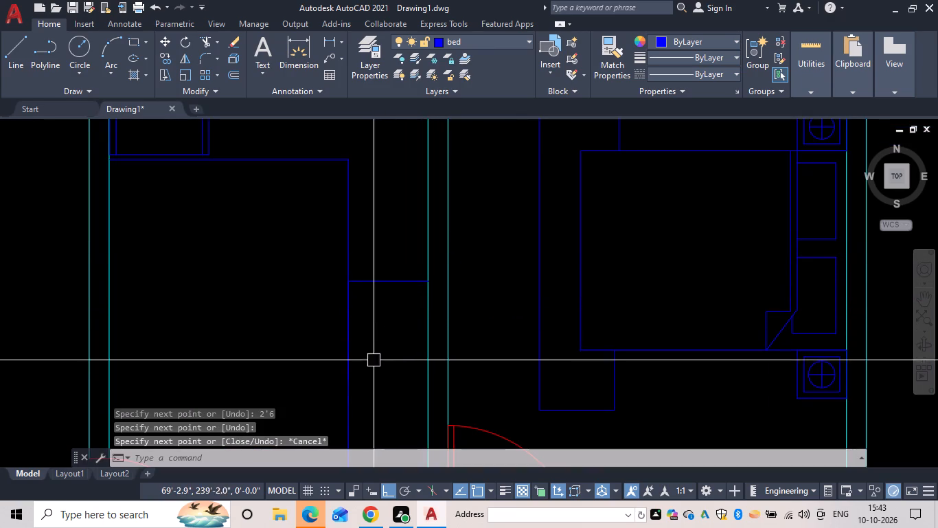
Draw a line east to the wall from the south end of the 2'6" line on the unit's front edge.
{"action": "key", "text": "space"}
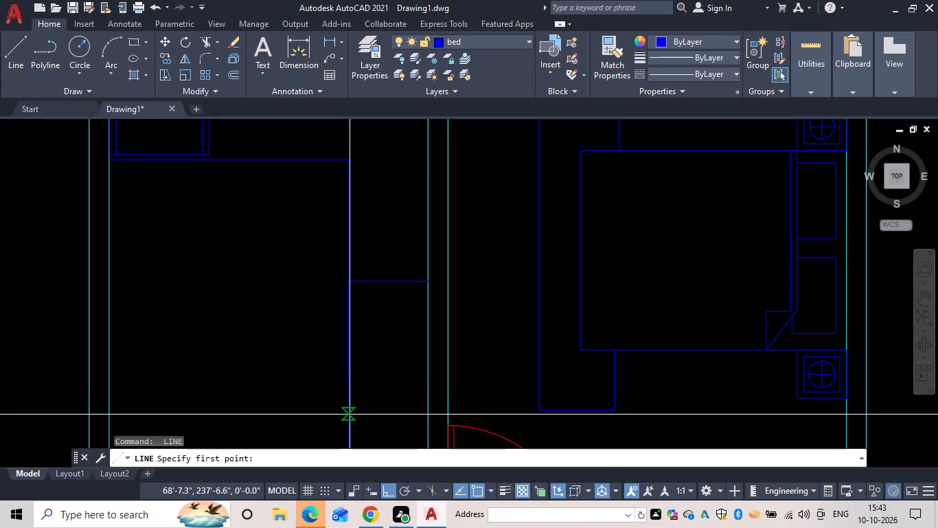
{"action": "middle_click_drag", "start_coordinate": [343, 393], "coordinate": [350, 239]}
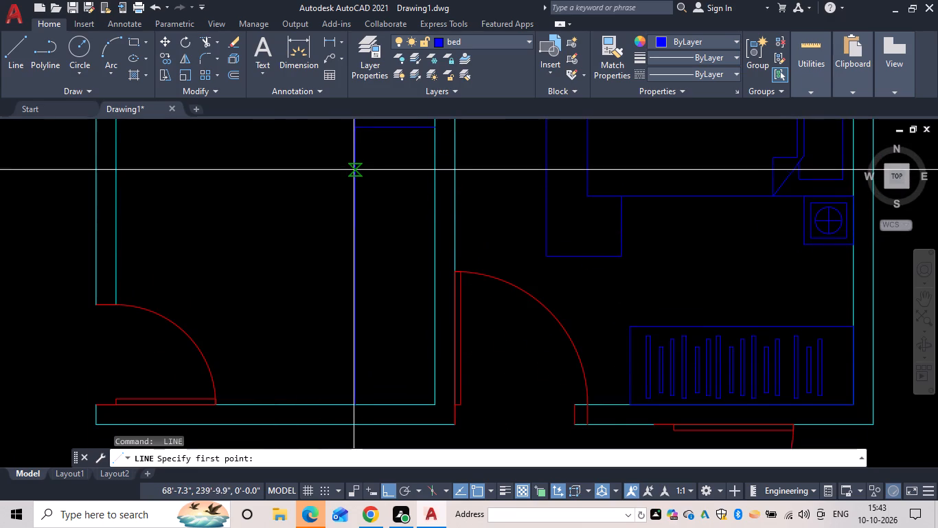
{"action": "left_click", "coordinate": [356, 228]}
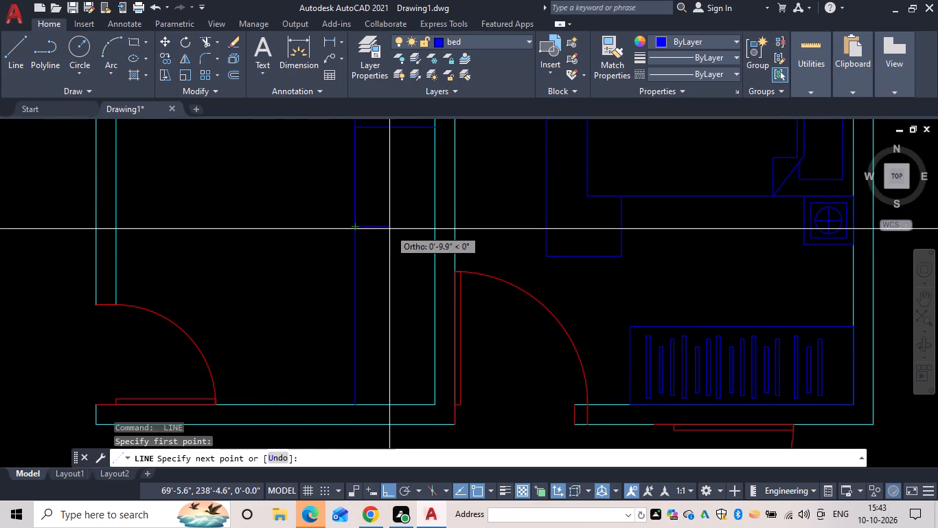
{"action": "left_click", "coordinate": [435, 226]}
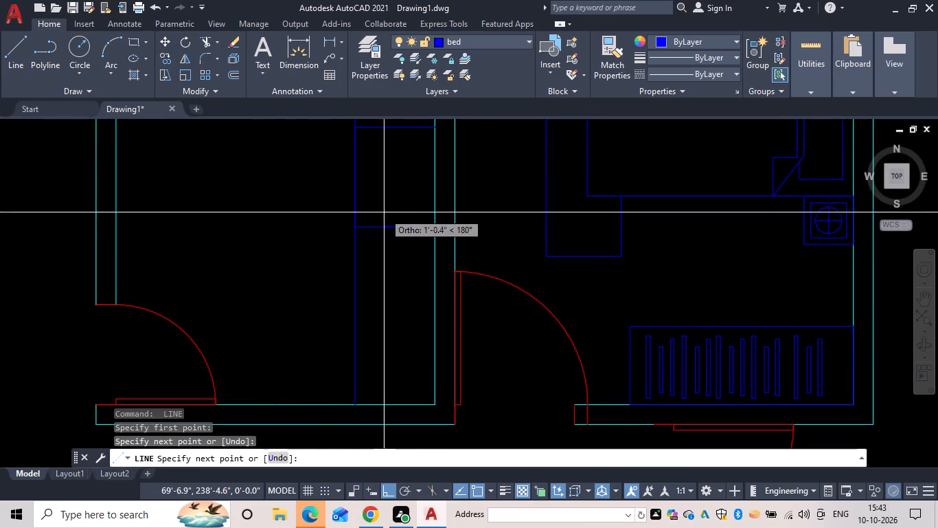
{"action": "middle_click_drag", "start_coordinate": [376, 206], "coordinate": [365, 274]}
{"action": "key", "text": "Escape"}
Erase the 2'6" north-south line overlapping the front edge of the unit's eastern leg.
{"action": "left_click", "coordinate": [349, 248]}
{"action": "type", "text": "e"}
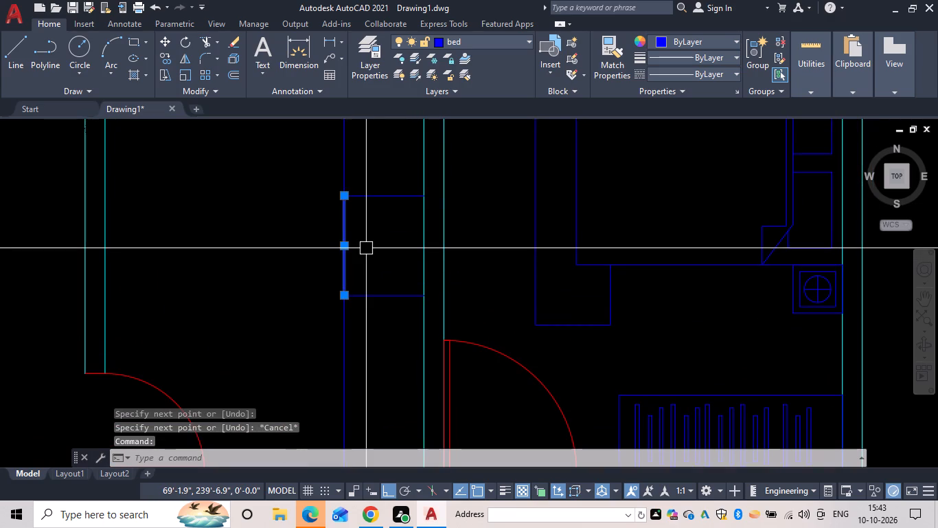
{"action": "key", "text": "space"}
{"action": "key", "text": "Escape"}
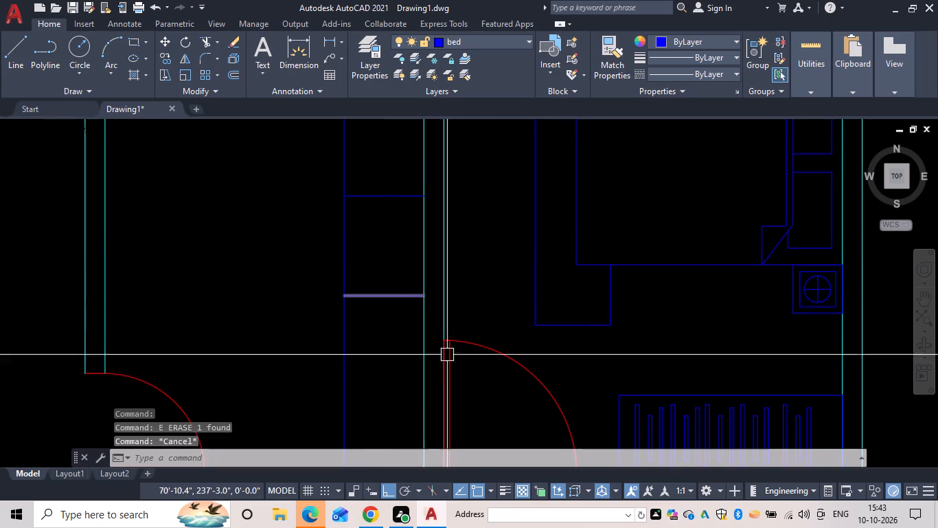
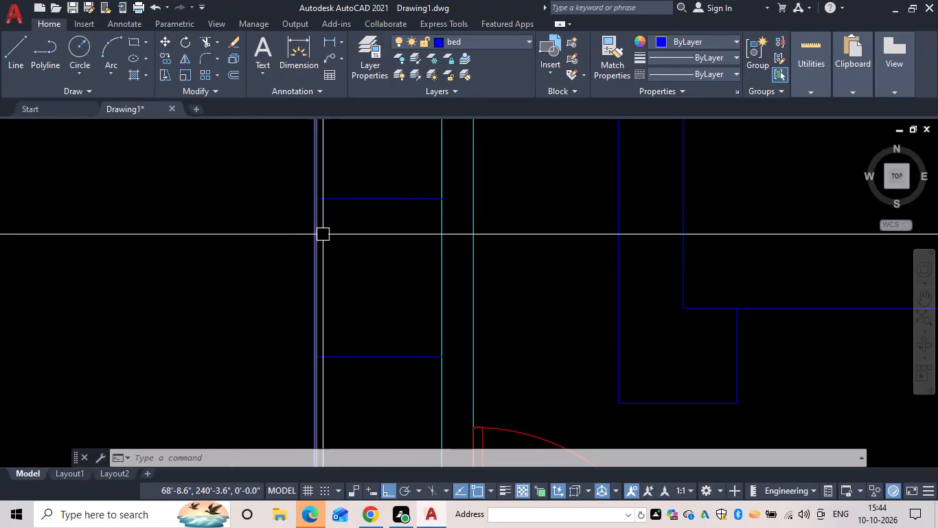
Draw a circle of about 3" radius near the northwest corner of the 2'6" fixture outline on the unit's eastern leg.
{"action": "key", "text": "Escape"}
{"action": "type", "text": "c"}
{"action": "key", "text": "space"}
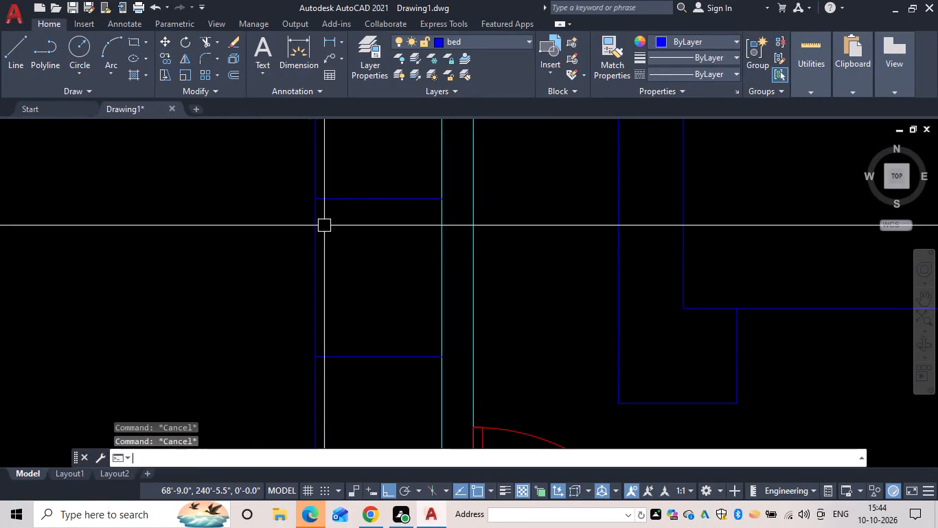
{"action": "left_click", "coordinate": [343, 233]}
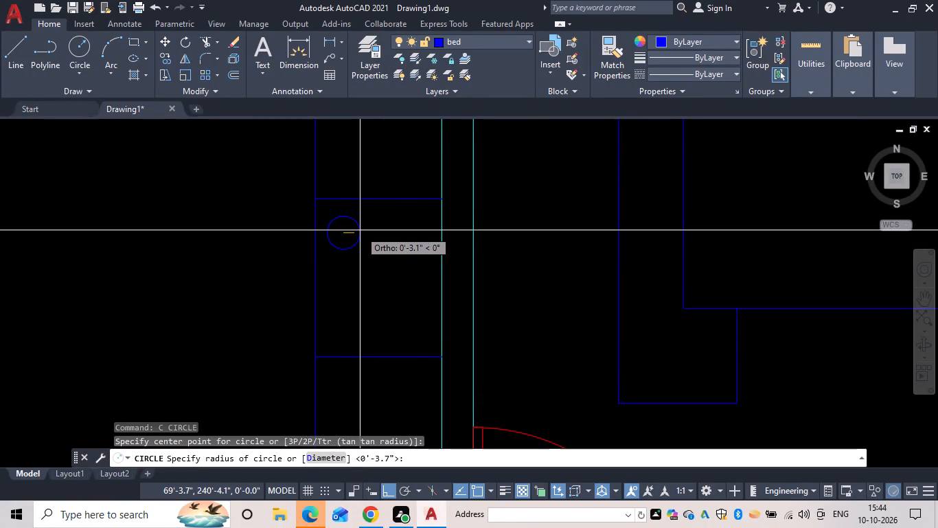
{"action": "left_click", "coordinate": [361, 230]}
{"action": "key", "text": "Escape"}
Move the circle slightly north, closer to the fixture outline's north edge.
{"action": "type", "text": "m"}
{"action": "key", "text": "space"}
{"action": "left_click", "coordinate": [365, 232]}
{"action": "key", "text": "space"}
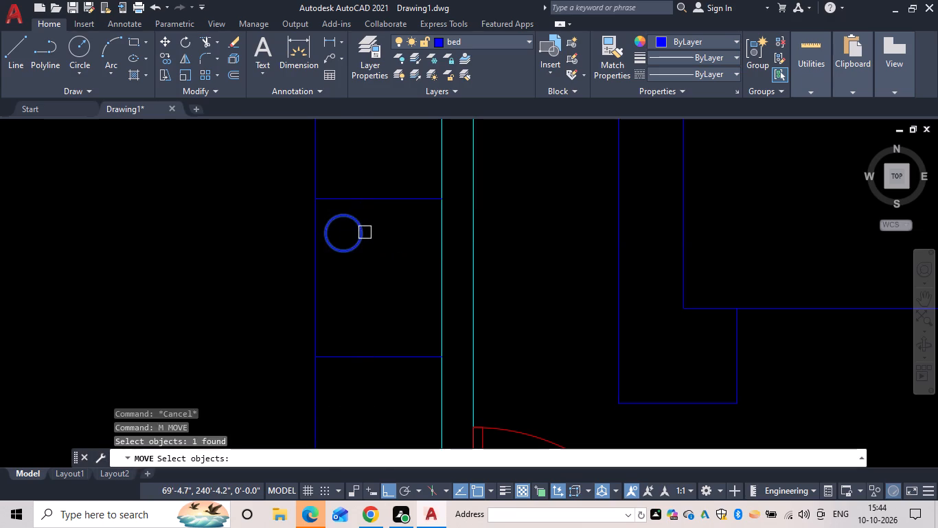
{"action": "left_click", "coordinate": [359, 227]}
{"action": "left_click", "coordinate": [360, 217]}
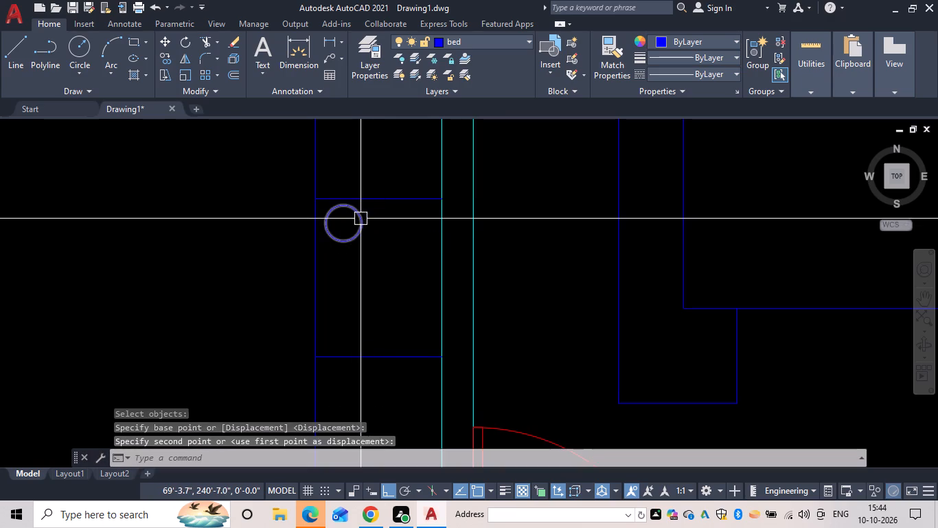
{"action": "key", "text": "space"}
{"action": "key", "text": "Escape"}
Copy the circle about 1' east, near the fixture outline's northeast corner.
{"action": "key", "text": "c"}
{"action": "key", "text": "o"}
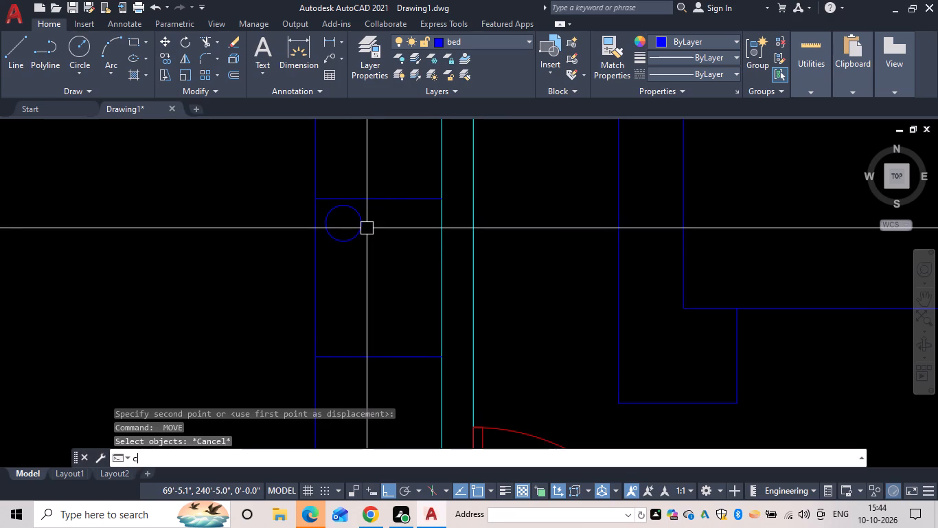
{"action": "key", "text": "space"}
{"action": "left_click", "coordinate": [360, 232]}
{"action": "key", "text": "space"}
{"action": "left_click_drag", "start_coordinate": [363, 223], "coordinate": [369, 225]}
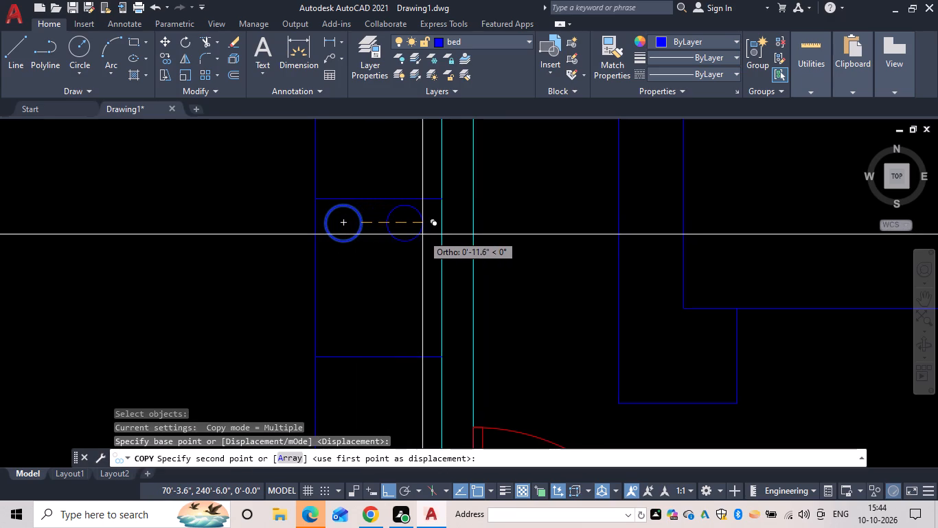
{"action": "left_click", "coordinate": [429, 236]}
{"action": "key", "text": "space"}
Copy the two northern circles straight south, close to the fixture outline's south edge.
{"action": "key", "text": "space"}
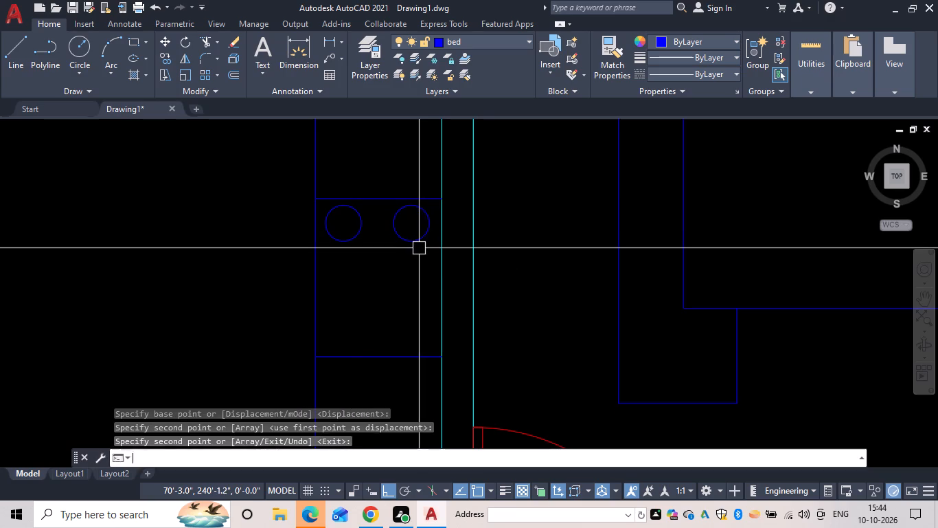
{"action": "left_click", "coordinate": [417, 259]}
{"action": "left_click", "coordinate": [346, 223]}
{"action": "key", "text": "space"}
{"action": "left_click", "coordinate": [375, 228]}
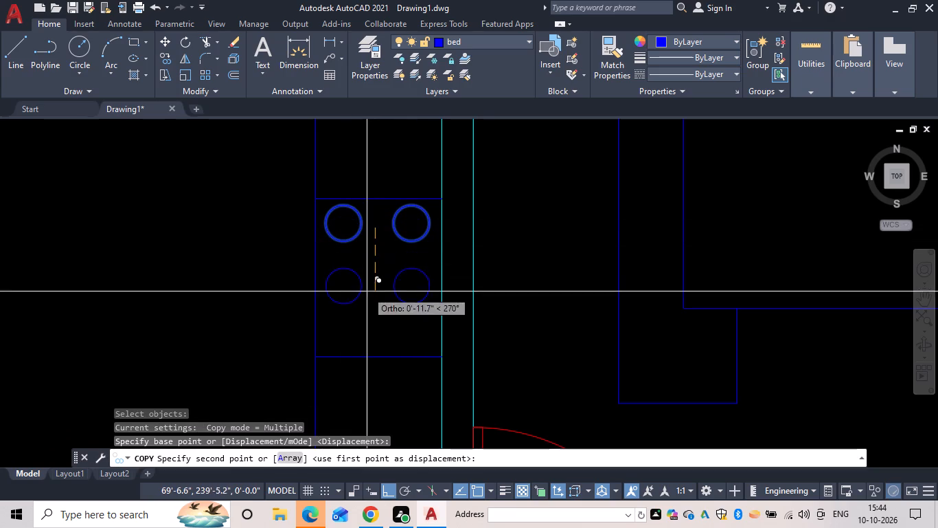
{"action": "left_click", "coordinate": [368, 329]}
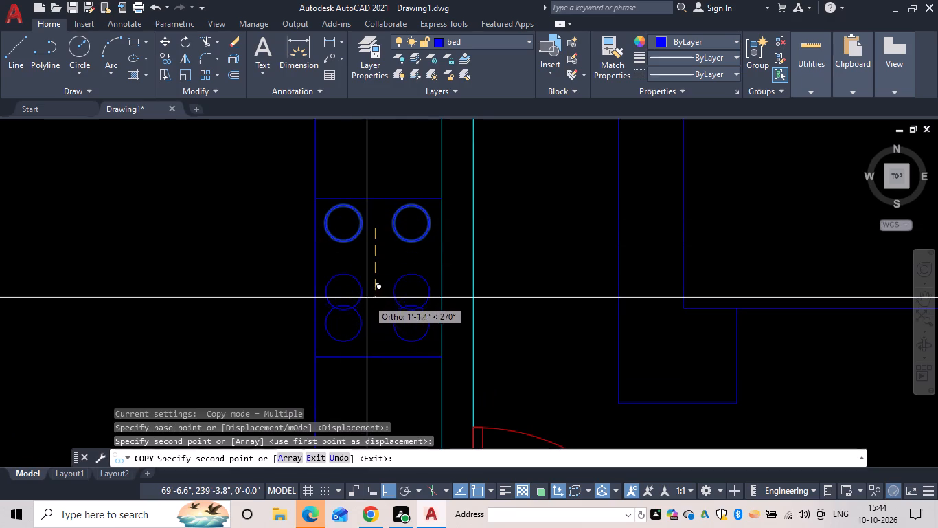
{"action": "key", "text": "Escape"}
Draw a rectangle about 1'3" by 6" between the northern and southern pairs of circles.
{"action": "key", "text": "r"}
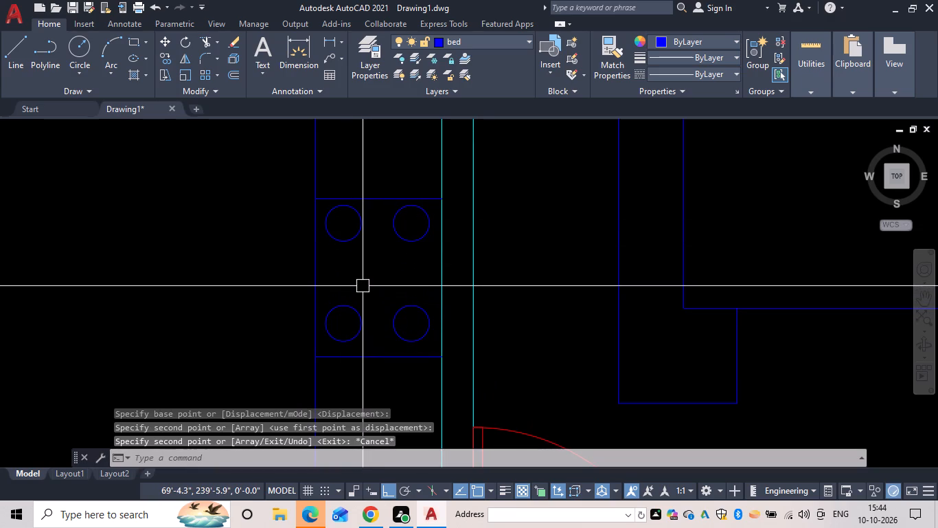
{"action": "key", "text": "e"}
{"action": "key", "text": "c"}
{"action": "key", "text": "space"}
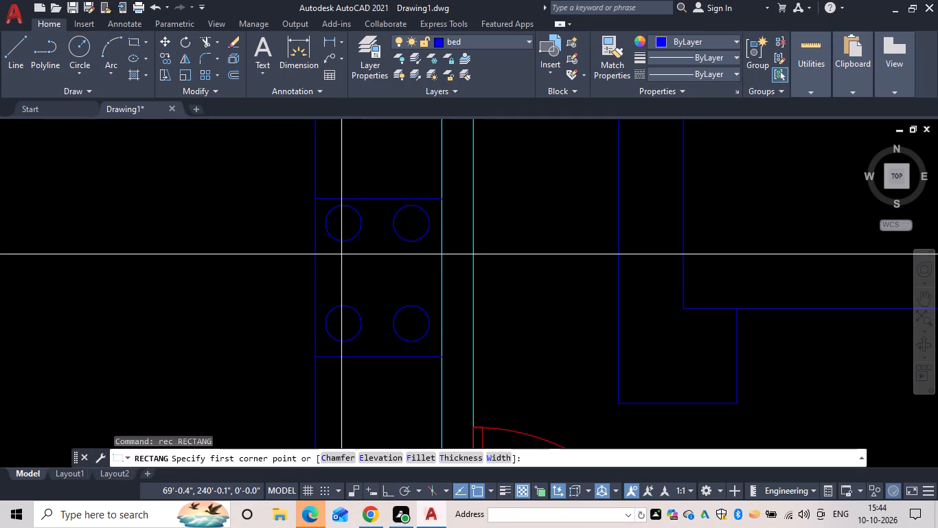
{"action": "left_click", "coordinate": [341, 254]}
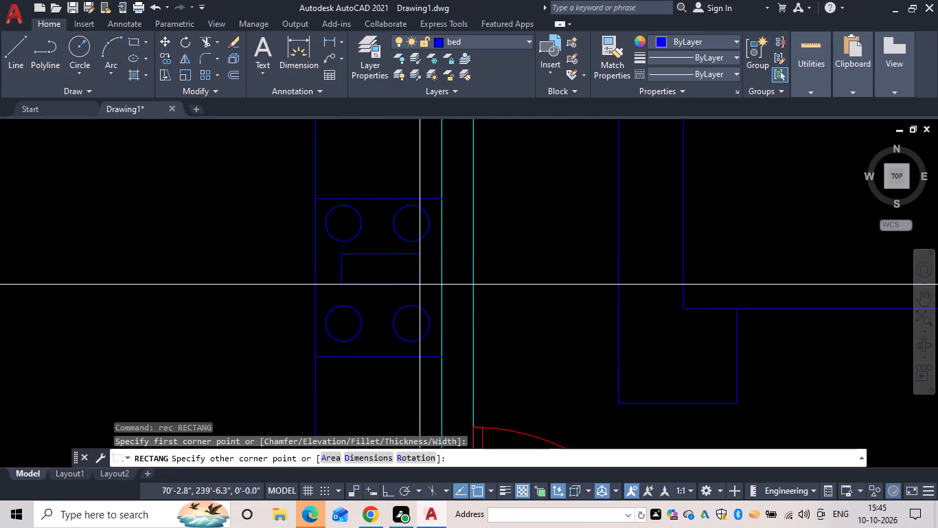
{"action": "left_click", "coordinate": [422, 287]}
{"action": "key", "text": "Escape"}
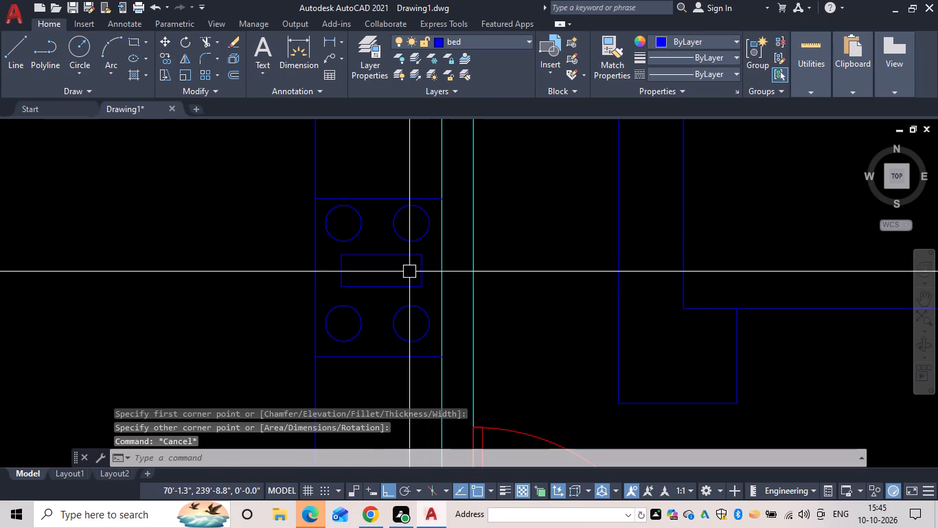
Move the rectangle slightly south to centre it between the two pairs of circles.
{"action": "key", "text": "m"}
{"action": "key", "text": "space"}
{"action": "left_click", "coordinate": [392, 285]}
{"action": "key", "text": "space"}
{"action": "left_click", "coordinate": [389, 286]}
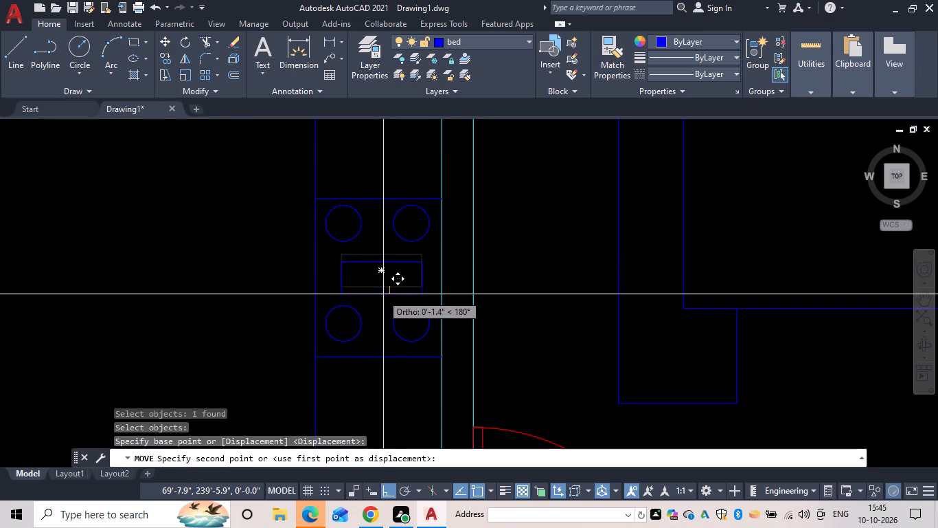
{"action": "left_click", "coordinate": [387, 293]}
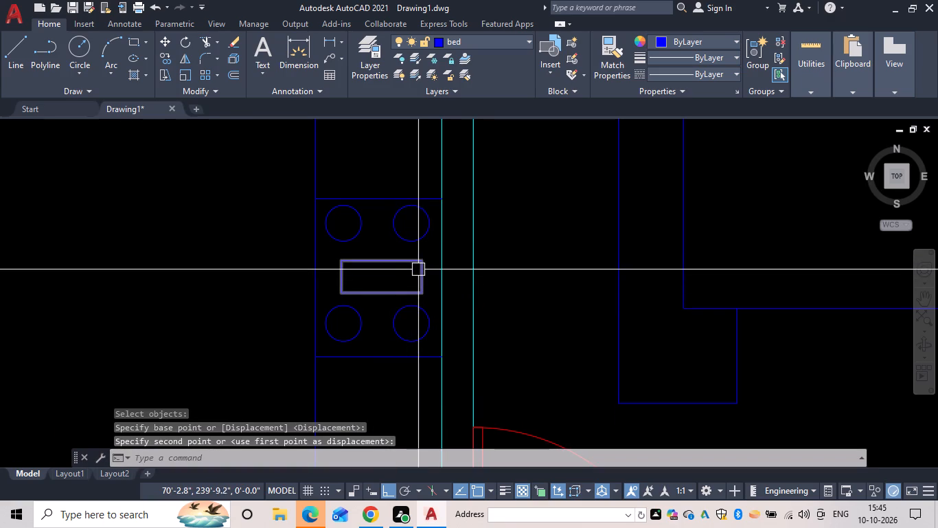
{"action": "key", "text": "Escape"}
Offset the rectangle inward by 1" three times in succession to form nested rectangles.
{"action": "key", "text": "o"}
{"action": "type", "text": "f"}
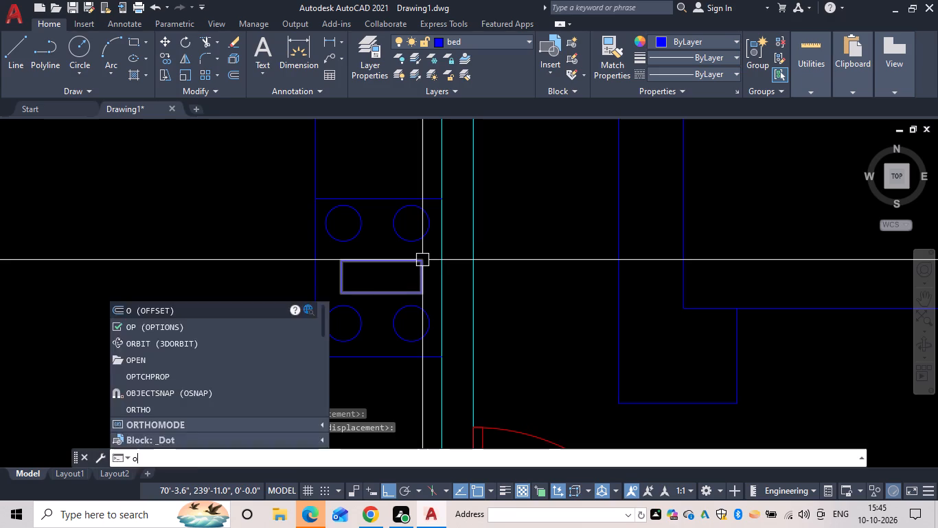
{"action": "key", "text": "space"}
{"action": "type", "text": "1"}
{"action": "key", "text": "space"}
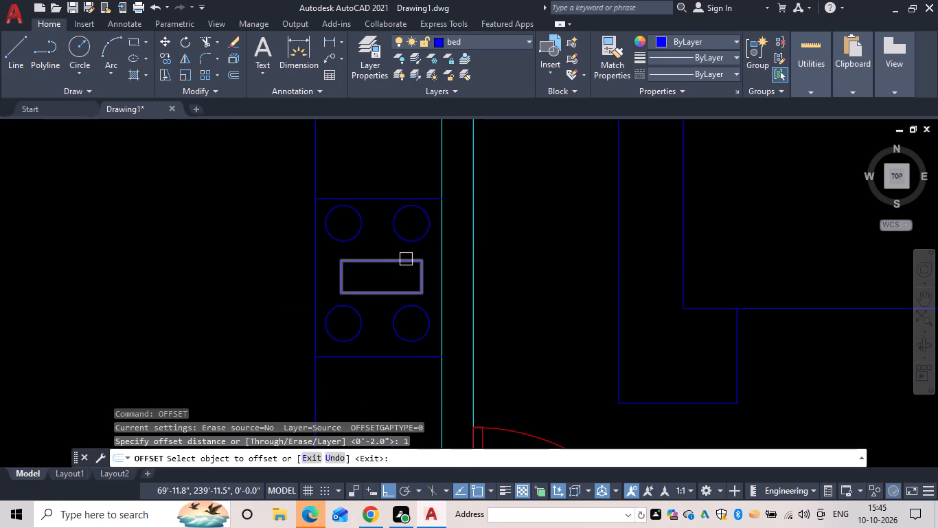
{"action": "scroll", "coordinate": [406, 312], "scroll_direction": "up", "scroll_amount": 3}
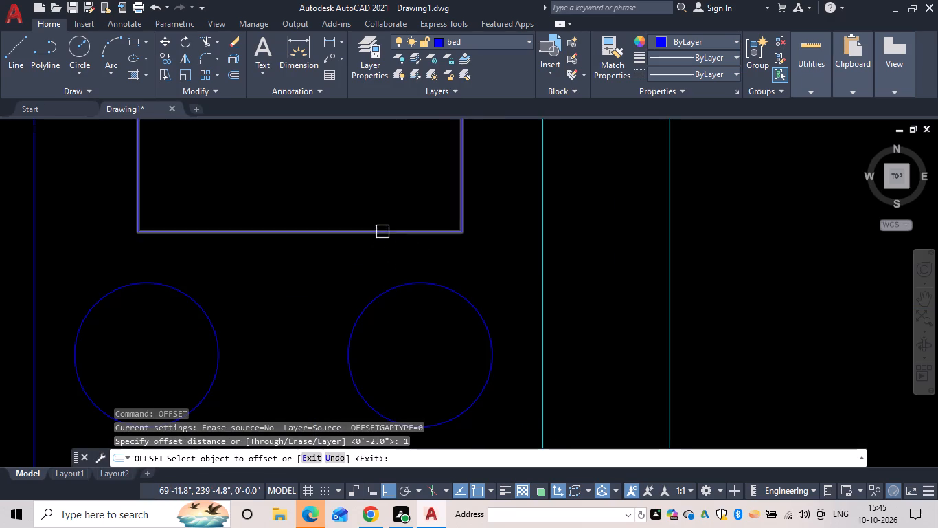
{"action": "left_click", "coordinate": [382, 232]}
{"action": "left_click", "coordinate": [382, 189]}
{"action": "left_click_drag", "start_coordinate": [385, 212], "coordinate": [384, 195]}
{"action": "left_click", "coordinate": [382, 188]}
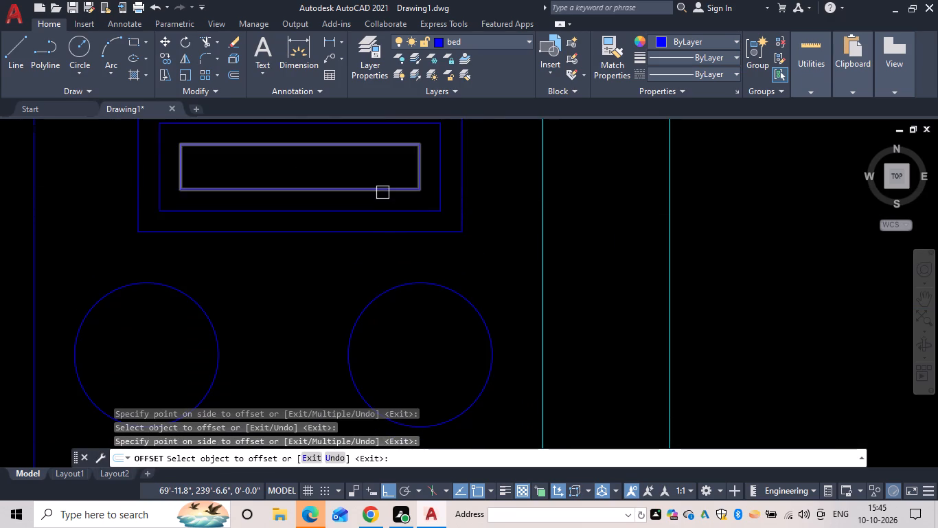
{"action": "left_click_drag", "start_coordinate": [382, 192], "coordinate": [382, 177]}
{"action": "left_click", "coordinate": [379, 157]}
Offset both northern circles inward twice at the 1" distance, and the northeast circle once outward as well.
{"action": "scroll", "coordinate": [378, 166], "scroll_direction": "down", "scroll_amount": 2}
{"action": "middle_click_drag", "start_coordinate": [379, 170], "coordinate": [397, 277]}
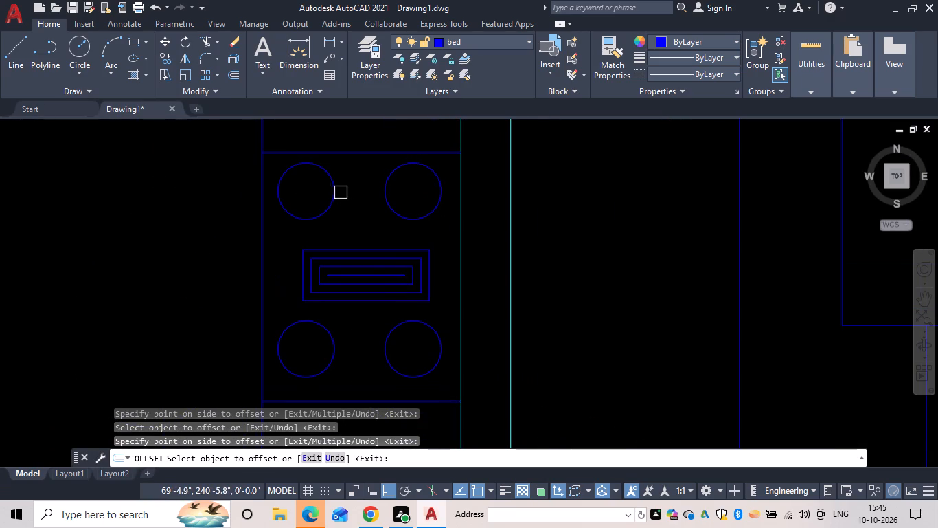
{"action": "left_click_drag", "start_coordinate": [332, 181], "coordinate": [325, 181]}
{"action": "left_click", "coordinate": [297, 191]}
{"action": "left_click_drag", "start_coordinate": [388, 188], "coordinate": [401, 190]}
{"action": "left_click", "coordinate": [439, 212]}
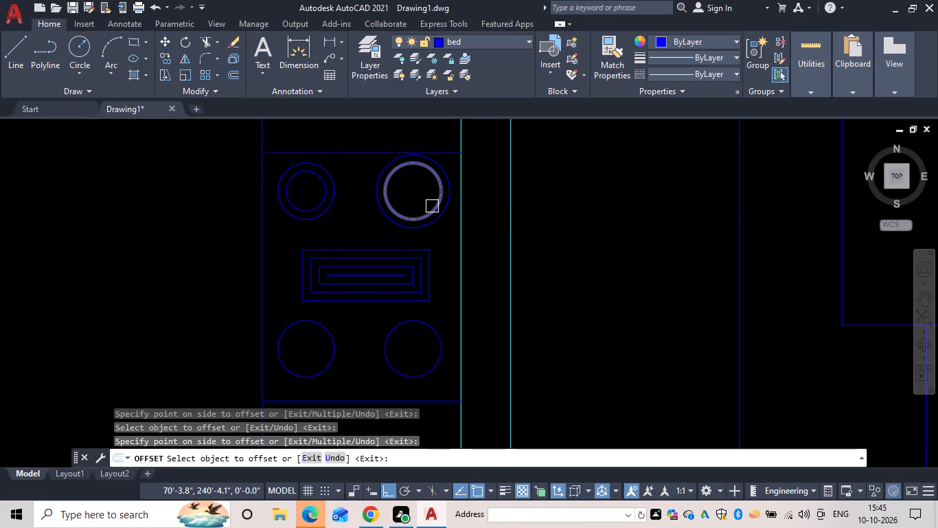
{"action": "left_click_drag", "start_coordinate": [387, 185], "coordinate": [417, 190]}
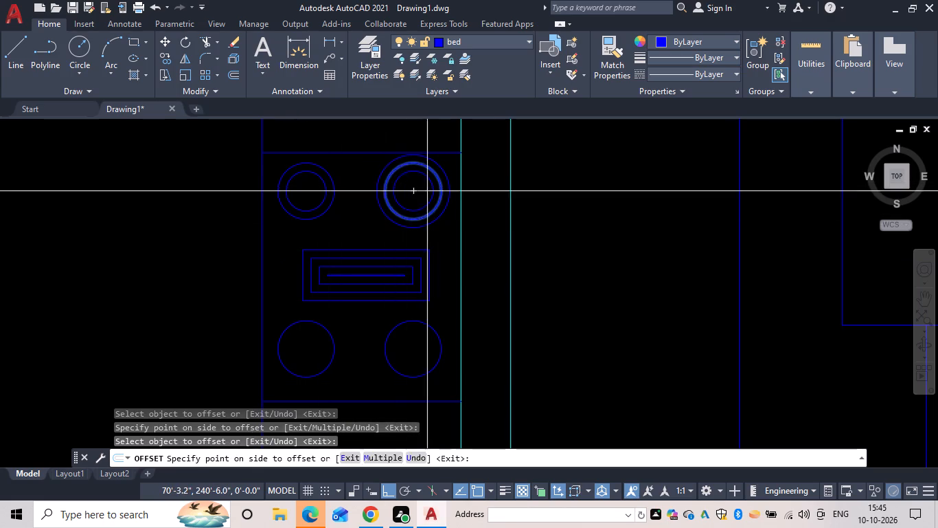
{"action": "left_click", "coordinate": [428, 191]}
{"action": "left_click_drag", "start_coordinate": [407, 179], "coordinate": [417, 189]}
{"action": "left_click", "coordinate": [424, 193]}
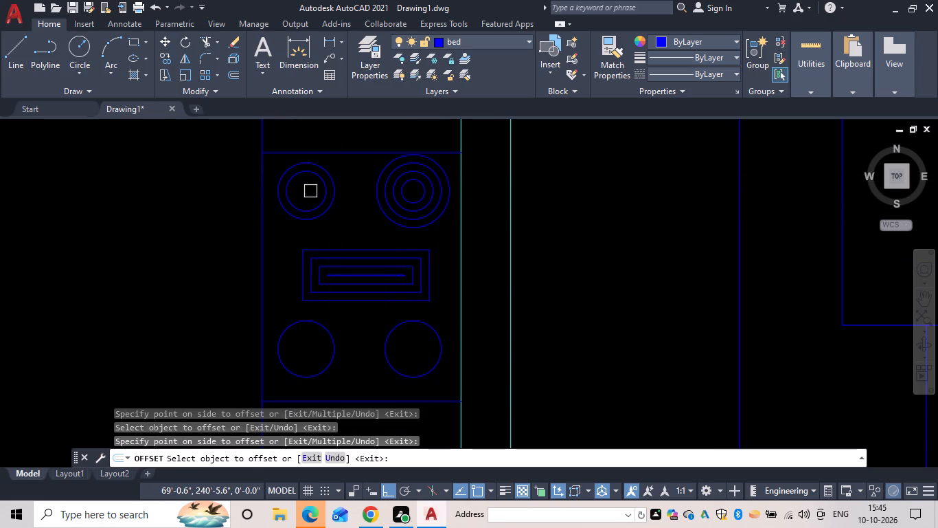
{"action": "left_click", "coordinate": [321, 186]}
{"action": "left_click", "coordinate": [312, 199]}
Offset both southern circles inward twice at the same 1" distance.
{"action": "left_click", "coordinate": [317, 325]}
{"action": "left_click_drag", "start_coordinate": [291, 338], "coordinate": [299, 338]}
{"action": "left_click_drag", "start_coordinate": [315, 333], "coordinate": [299, 344]}
{"action": "left_click_drag", "start_coordinate": [288, 356], "coordinate": [298, 355]}
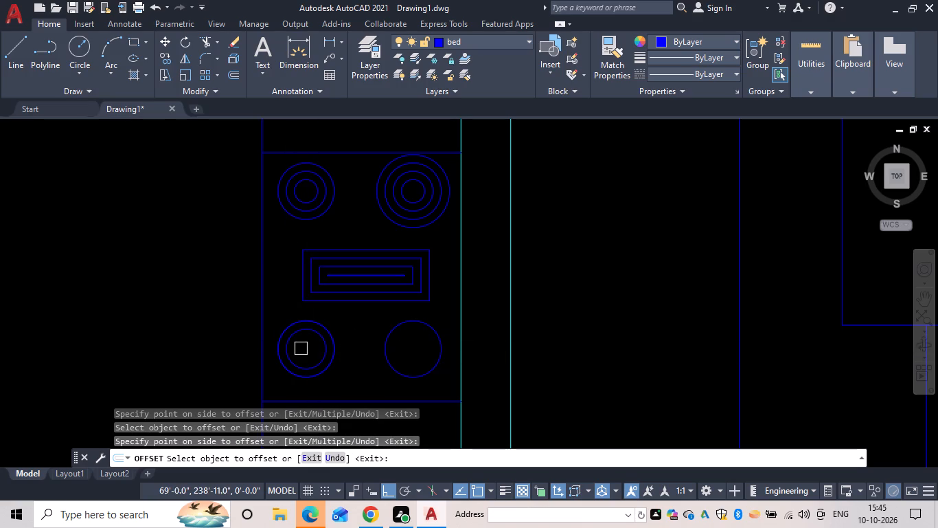
{"action": "left_click", "coordinate": [319, 340]}
{"action": "left_click_drag", "start_coordinate": [306, 347], "coordinate": [320, 345]}
{"action": "left_click_drag", "start_coordinate": [401, 329], "coordinate": [404, 336]}
{"action": "left_click", "coordinate": [409, 346]}
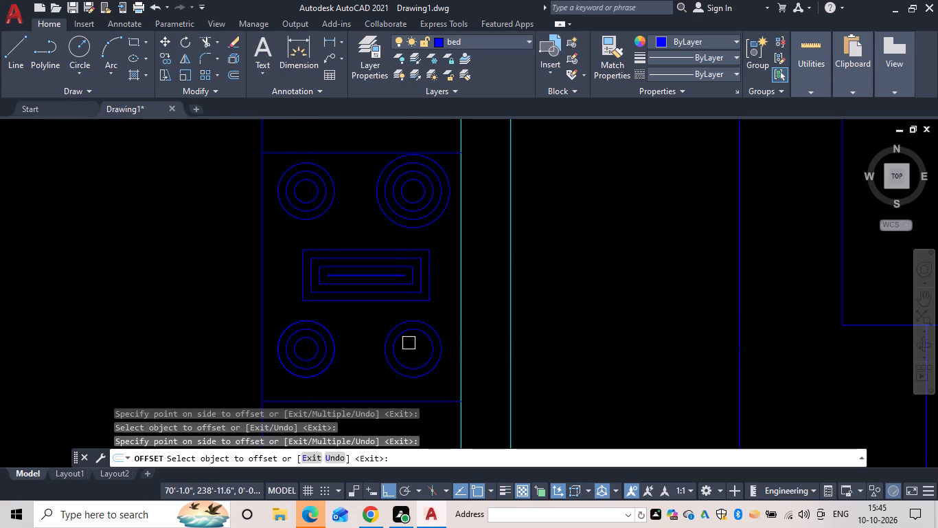
{"action": "left_click_drag", "start_coordinate": [410, 335], "coordinate": [415, 349]}
{"action": "left_click", "coordinate": [415, 350]}
{"action": "key", "text": "Escape"}
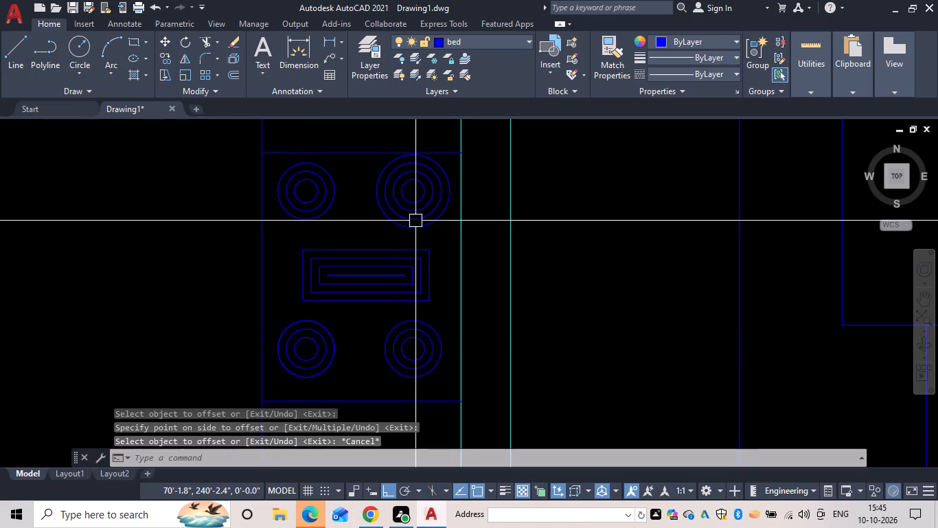
Erase the outermost circle of the northeast burner.
{"action": "left_click", "coordinate": [415, 221]}
{"action": "key", "text": "e"}
{"action": "key", "text": "space"}
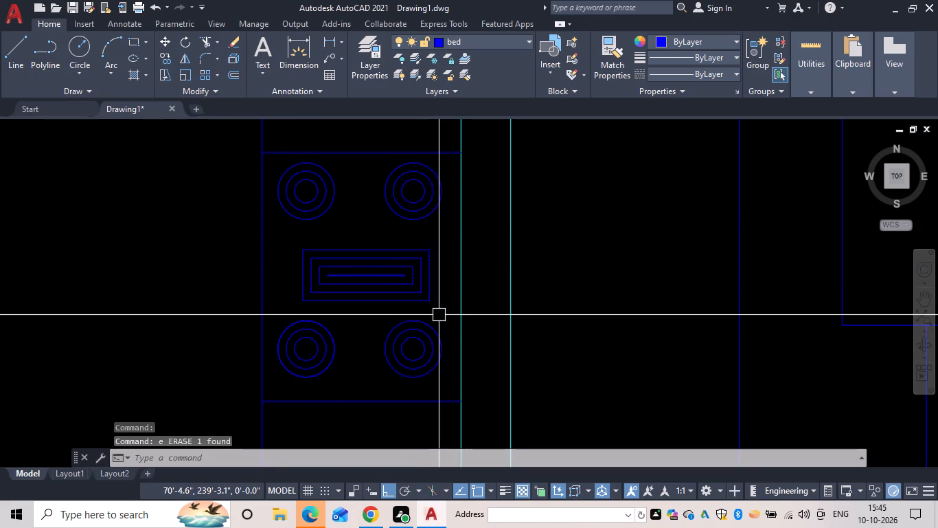
Move the four nested rectangles about 1" west, between the pairs of burner circles.
{"action": "left_click_drag", "start_coordinate": [439, 313], "coordinate": [428, 302]}
{"action": "left_click", "coordinate": [299, 254]}
{"action": "type", "text": "m"}
{"action": "key", "text": "space"}
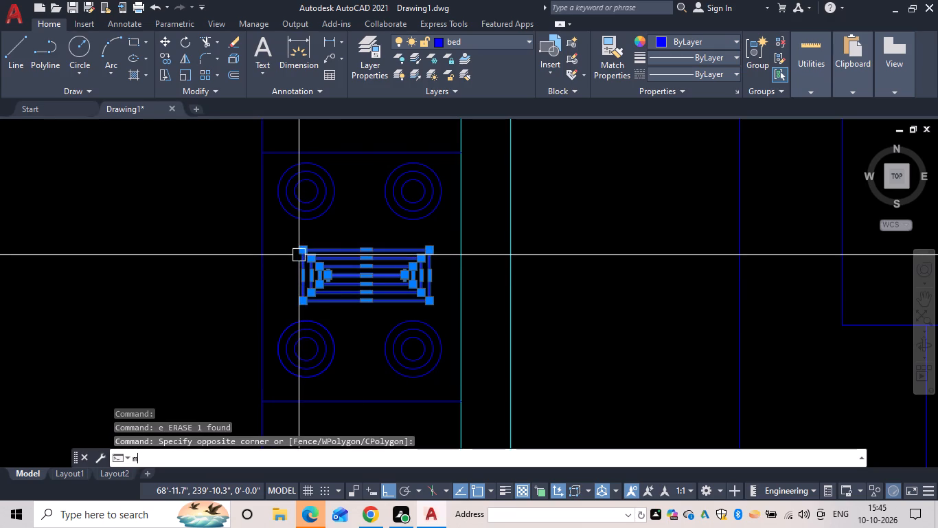
{"action": "left_click", "coordinate": [329, 276]}
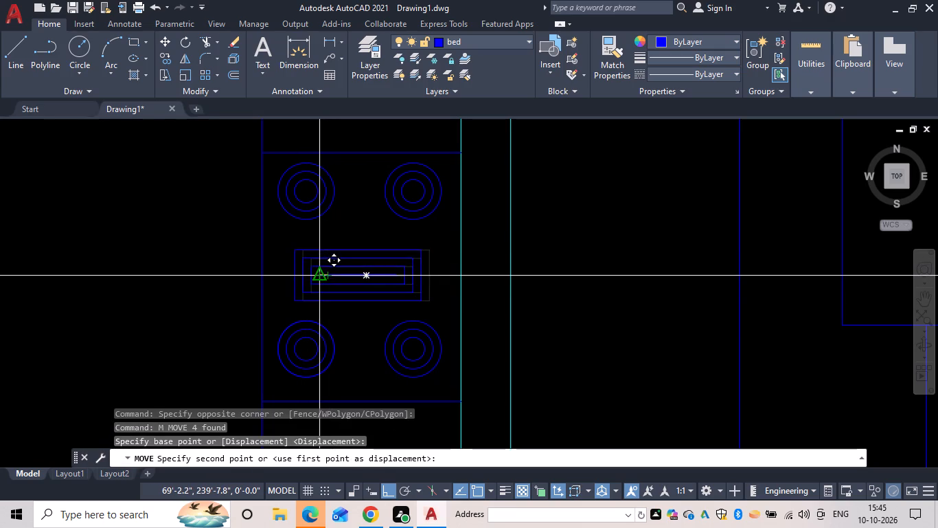
{"action": "left_click", "coordinate": [320, 274]}
{"action": "key", "text": "Escape"}
{"action": "key", "text": "Escape"}
{"action": "key", "text": "Escape"}
{"action": "key", "text": "Escape"}
{"action": "key", "text": "Escape"}
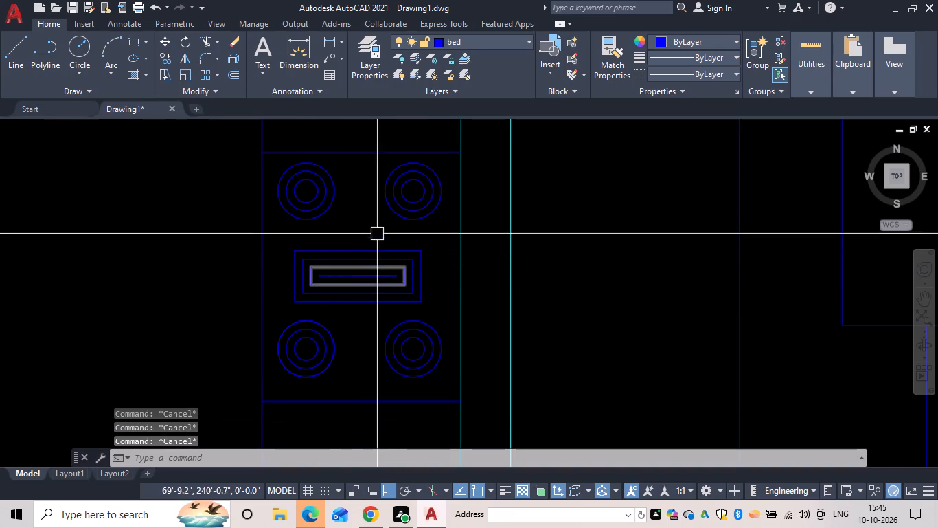
{"action": "key", "text": "Escape"}
{"action": "key", "text": "Escape"}
{"action": "key", "text": "Escape"}
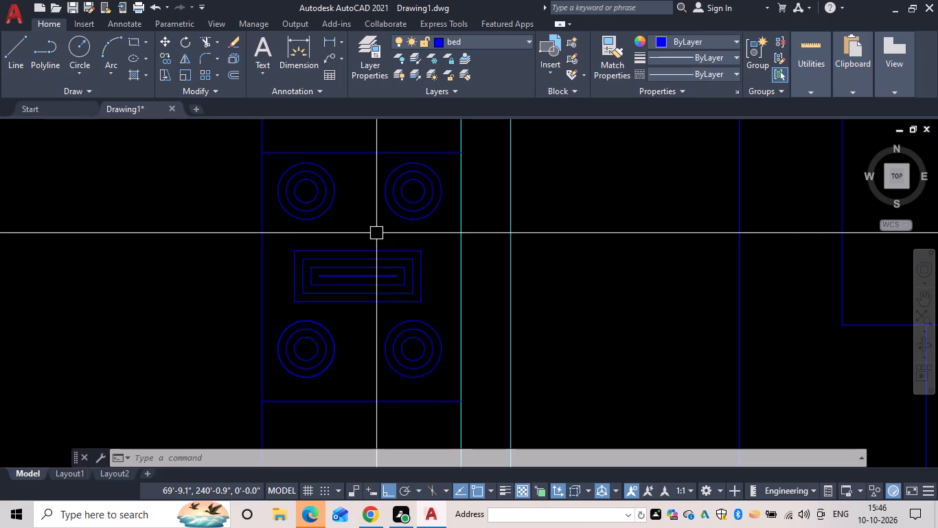
Look over the plan from the kitchen unit across the bedrooms, living area and remaining rooms.
{"action": "scroll", "coordinate": [273, 443], "scroll_direction": "down", "scroll_amount": 3}
{"action": "middle_click_drag", "start_coordinate": [324, 413], "coordinate": [323, 264]}
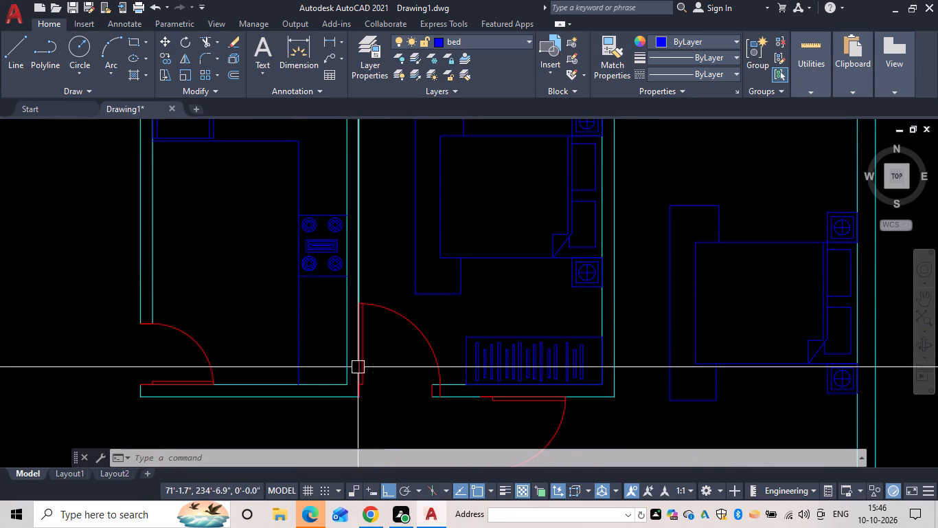
{"action": "key", "text": "Escape"}
{"action": "middle_click_drag", "start_coordinate": [301, 307], "coordinate": [266, 241]}
{"action": "scroll", "coordinate": [308, 366], "scroll_direction": "down", "scroll_amount": 2}
{"action": "middle_click_drag", "start_coordinate": [308, 365], "coordinate": [287, 251]}
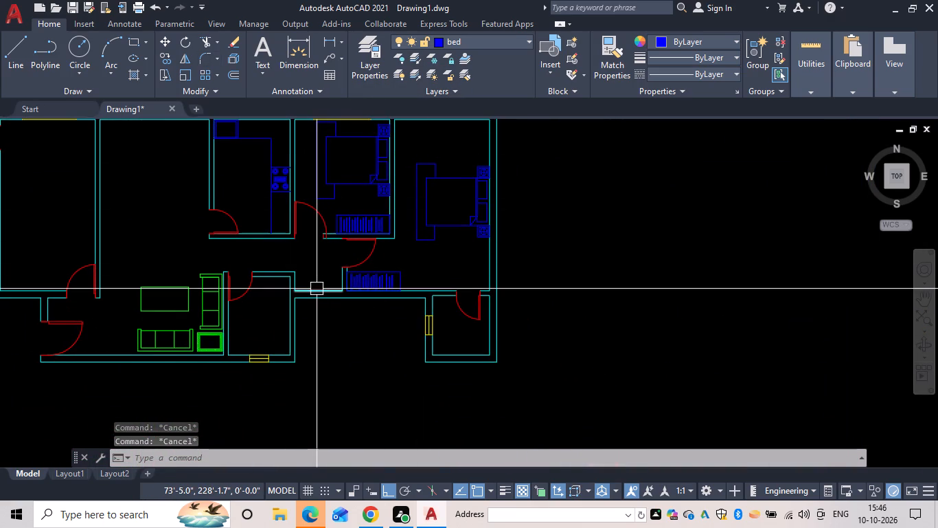
{"action": "middle_click_drag", "start_coordinate": [317, 289], "coordinate": [378, 367]}
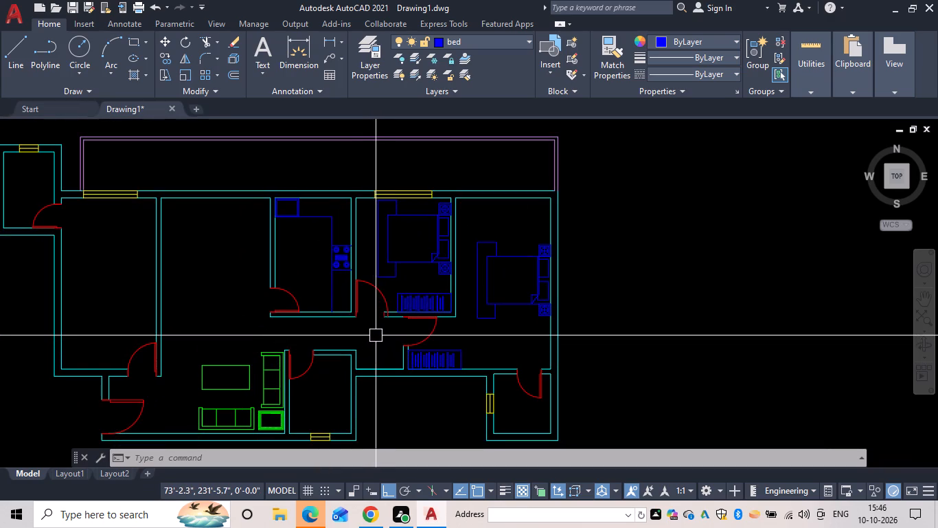
{"action": "key", "text": "Escape"}
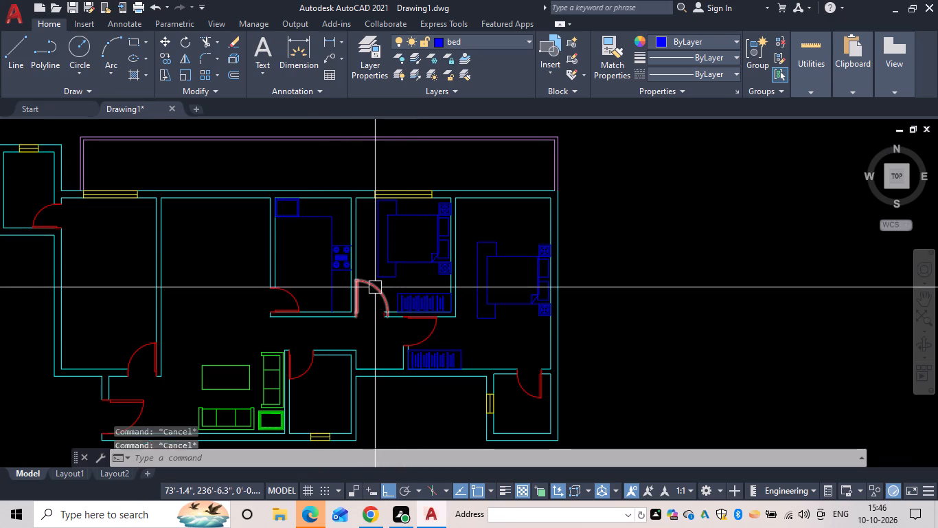
Copy the east bedroom's bed set, with its side tables and rug, about 12' east, outside the house.
{"action": "type", "text": "co"}
{"action": "key", "text": "space"}
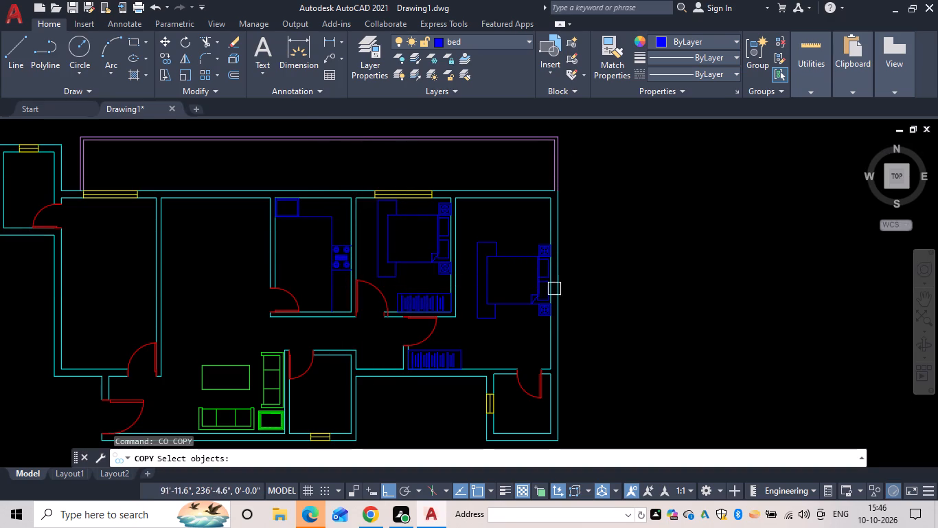
{"action": "scroll", "coordinate": [538, 272], "scroll_direction": "up", "scroll_amount": 2}
{"action": "scroll", "coordinate": [556, 404], "scroll_direction": "up", "scroll_amount": 1}
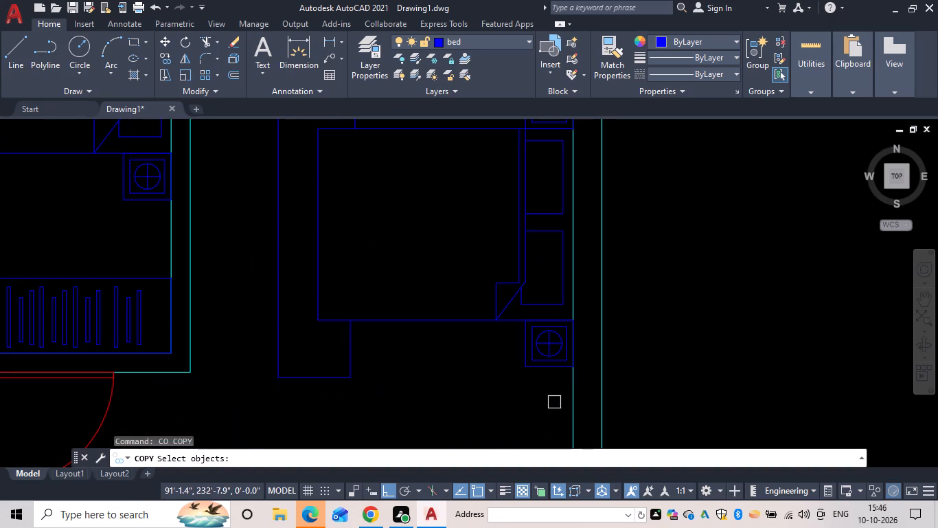
{"action": "left_click_drag", "start_coordinate": [554, 402], "coordinate": [540, 368]}
{"action": "scroll", "coordinate": [455, 231], "scroll_direction": "down", "scroll_amount": 1}
{"action": "middle_click_drag", "start_coordinate": [455, 231], "coordinate": [457, 350]}
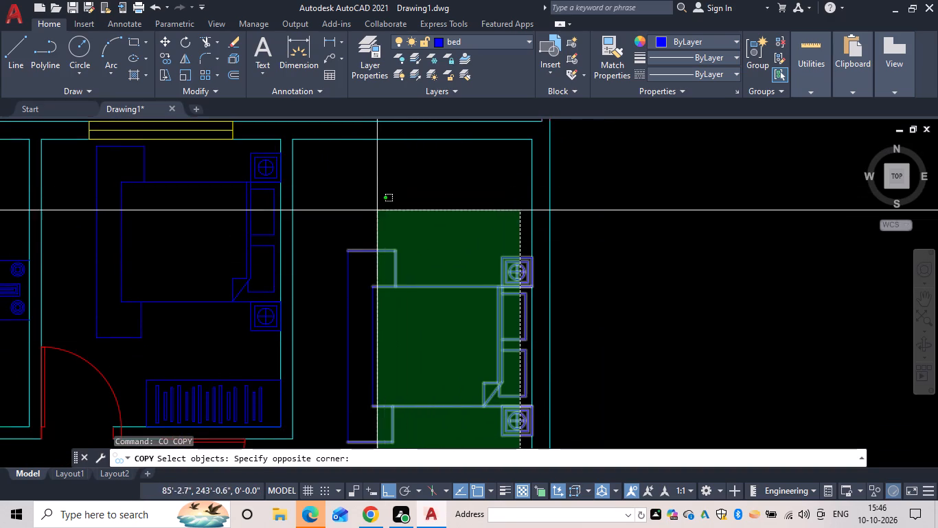
{"action": "left_click", "coordinate": [341, 199]}
{"action": "key", "text": "space"}
{"action": "left_click", "coordinate": [407, 314]}
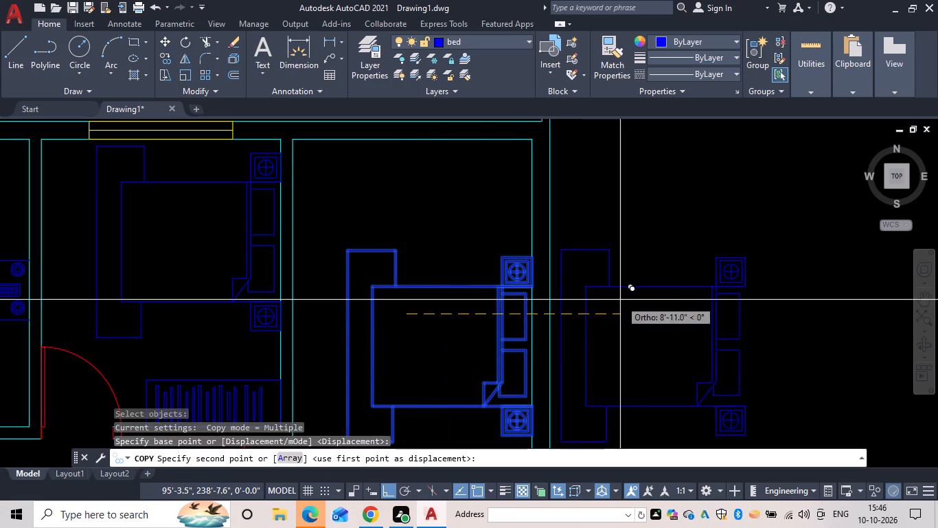
{"action": "left_click", "coordinate": [696, 287]}
{"action": "key", "text": "Escape"}
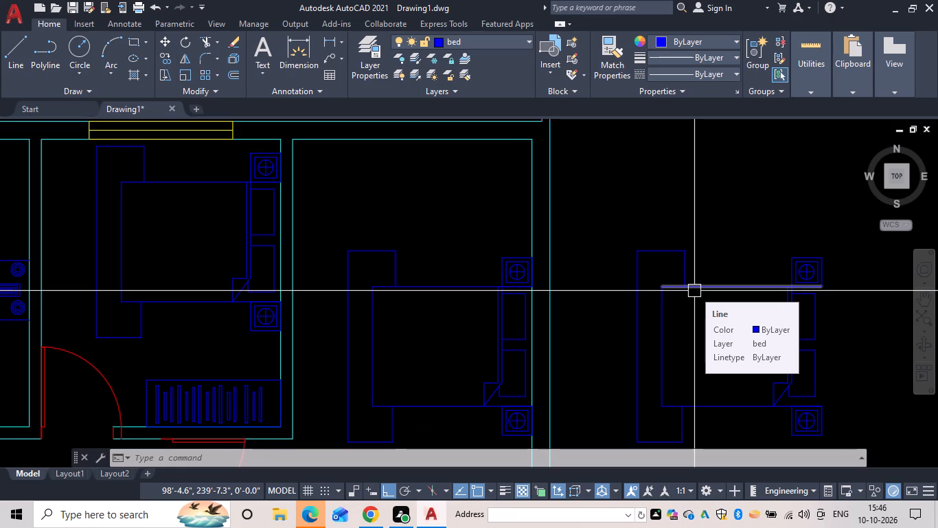
{"action": "key", "text": "Escape"}
Rotate the copied bed set outside the house by 180° so its headboard side faces west.
{"action": "type", "text": "ro"}
{"action": "key", "text": "space"}
{"action": "scroll", "coordinate": [776, 278], "scroll_direction": "down", "scroll_amount": 1}
{"action": "middle_click_drag", "start_coordinate": [753, 278], "coordinate": [496, 189]}
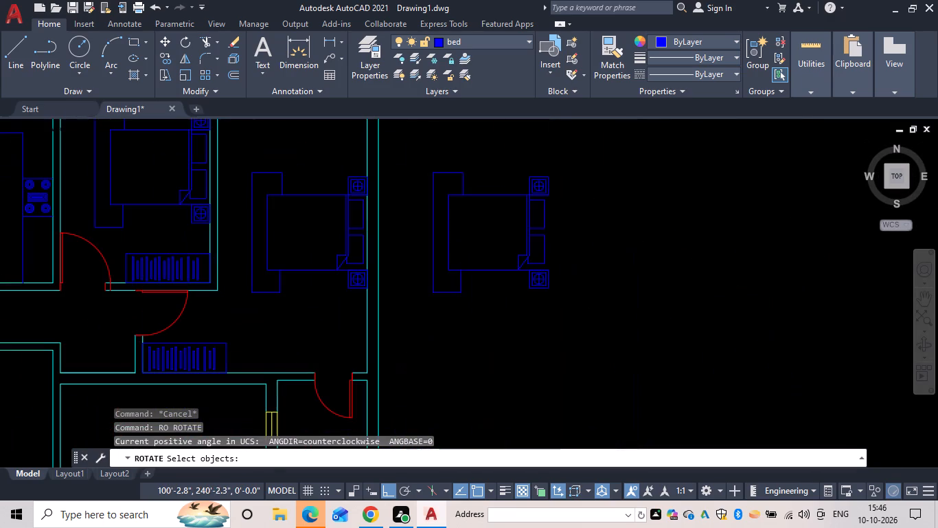
{"action": "left_click_drag", "start_coordinate": [559, 395], "coordinate": [491, 306]}
{"action": "left_click", "coordinate": [413, 141]}
{"action": "key", "text": "space"}
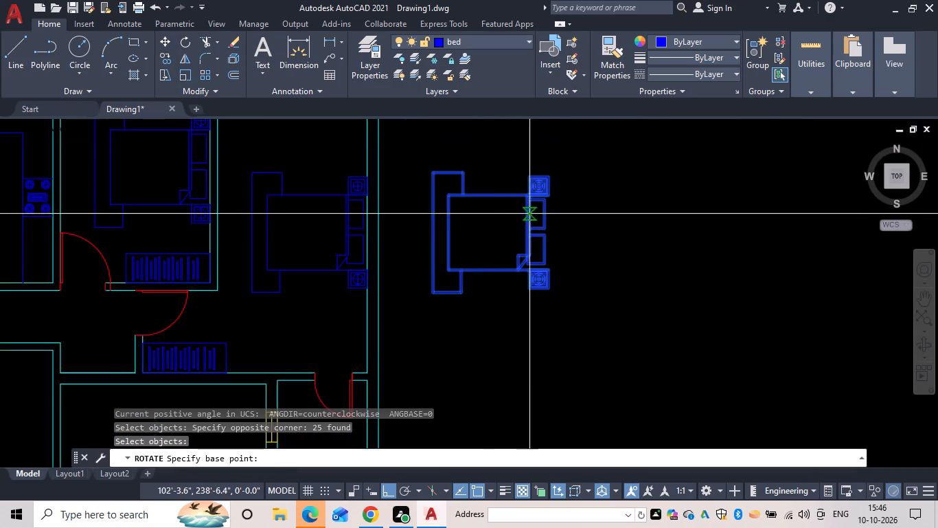
{"action": "left_click_drag", "start_coordinate": [545, 226], "coordinate": [558, 238]}
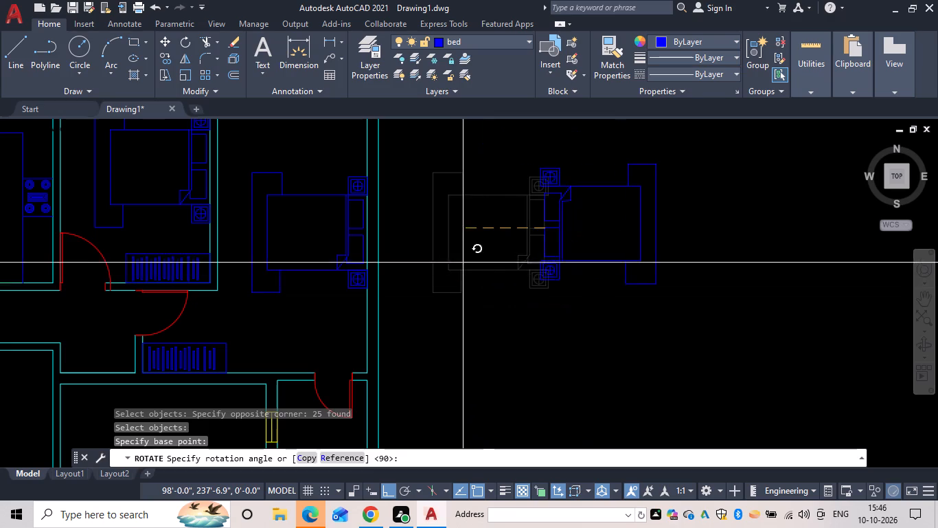
{"action": "left_click", "coordinate": [461, 239]}
{"action": "key", "text": "Escape"}
Move the rotated bed set about 63' west into the west bedroom, with its side tables against the west wall.
{"action": "type", "text": "m"}
{"action": "key", "text": "space"}
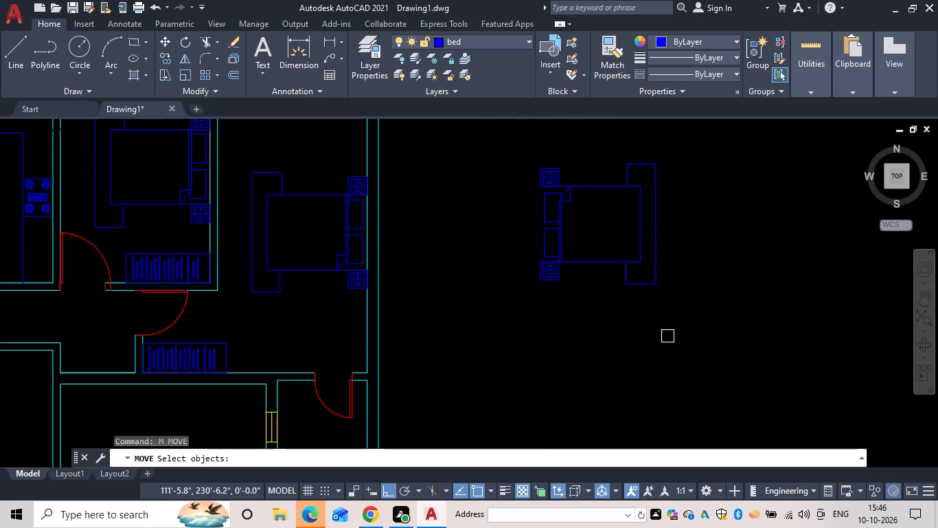
{"action": "left_click_drag", "start_coordinate": [678, 340], "coordinate": [575, 202]}
{"action": "left_click_drag", "start_coordinate": [531, 138], "coordinate": [534, 148]}
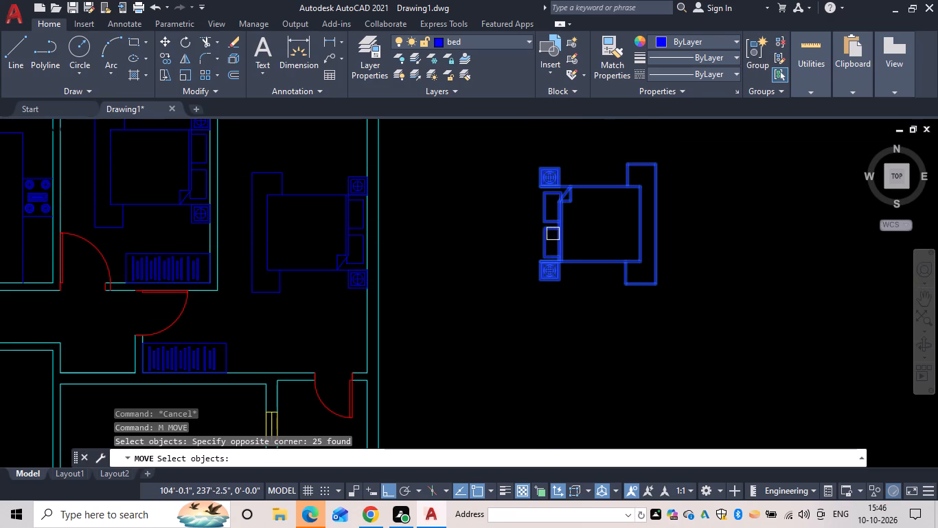
{"action": "key", "text": "space"}
{"action": "scroll", "coordinate": [551, 224], "scroll_direction": "up", "scroll_amount": 3}
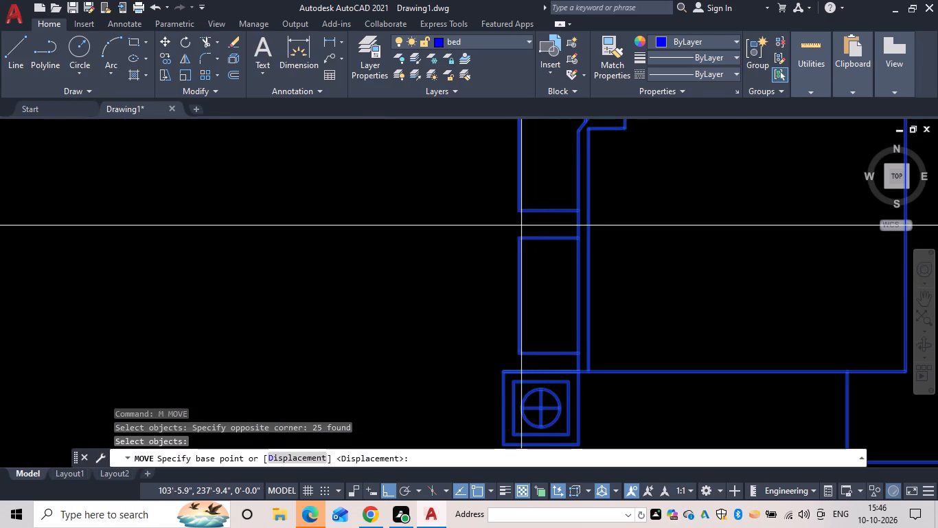
{"action": "left_click", "coordinate": [519, 225]}
{"action": "scroll", "coordinate": [454, 240], "scroll_direction": "down", "scroll_amount": 5}
{"action": "middle_click_drag", "start_coordinate": [443, 263], "coordinate": [492, 264]}
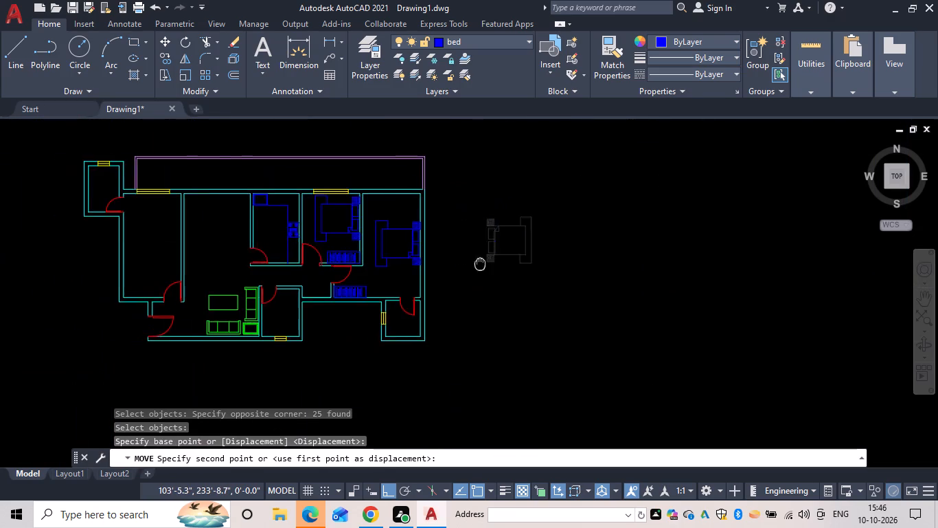
{"action": "middle_click_drag", "start_coordinate": [492, 264], "coordinate": [665, 264]}
{"action": "scroll", "coordinate": [345, 237], "scroll_direction": "up", "scroll_amount": 1}
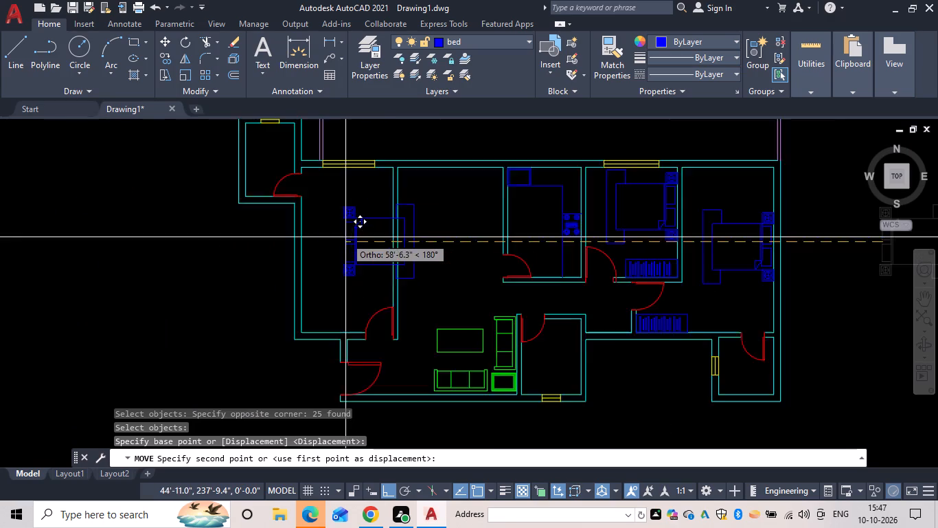
{"action": "scroll", "coordinate": [345, 237], "scroll_direction": "up", "scroll_amount": 1}
{"action": "scroll", "coordinate": [285, 233], "scroll_direction": "up", "scroll_amount": 2}
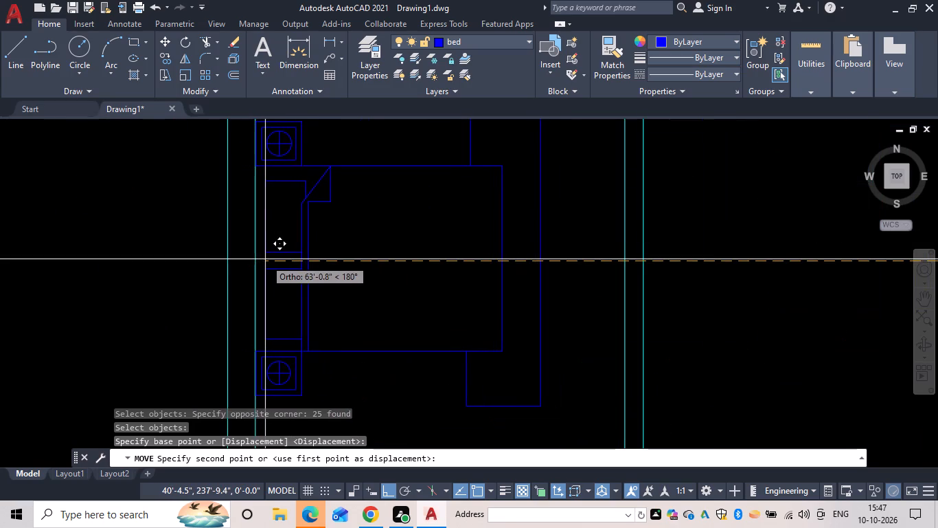
{"action": "scroll", "coordinate": [265, 259], "scroll_direction": "up", "scroll_amount": 3}
{"action": "middle_click_drag", "start_coordinate": [271, 260], "coordinate": [306, 129]}
{"action": "scroll", "coordinate": [287, 181], "scroll_direction": "up", "scroll_amount": 1}
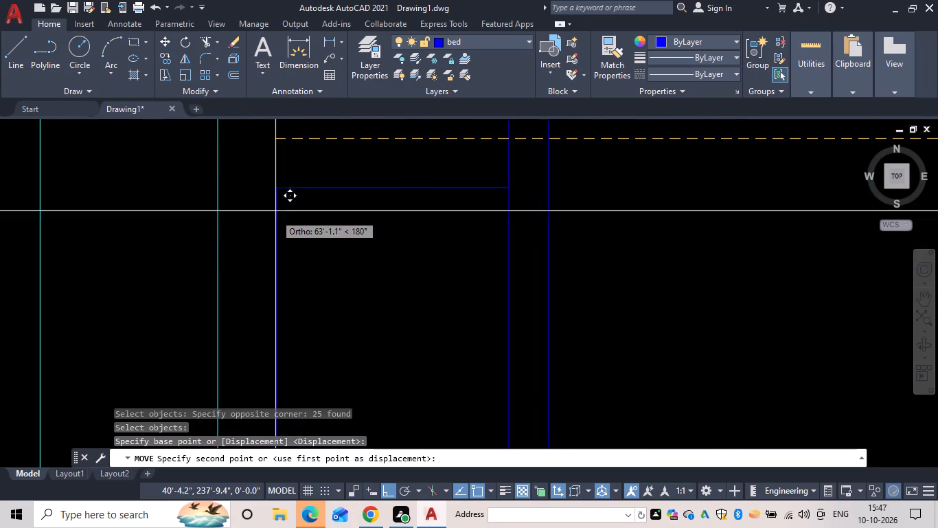
{"action": "middle_click_drag", "start_coordinate": [297, 248], "coordinate": [315, 149]}
{"action": "scroll", "coordinate": [304, 204], "scroll_direction": "down", "scroll_amount": 3}
{"action": "middle_click_drag", "start_coordinate": [334, 237], "coordinate": [345, 109]}
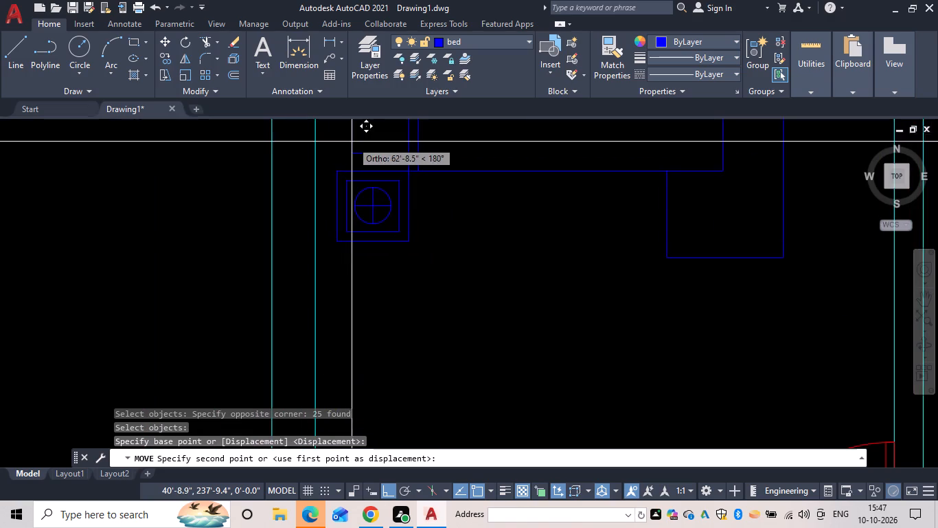
{"action": "scroll", "coordinate": [352, 147], "scroll_direction": "up", "scroll_amount": 3}
{"action": "middle_click_drag", "start_coordinate": [323, 196], "coordinate": [314, 175]}
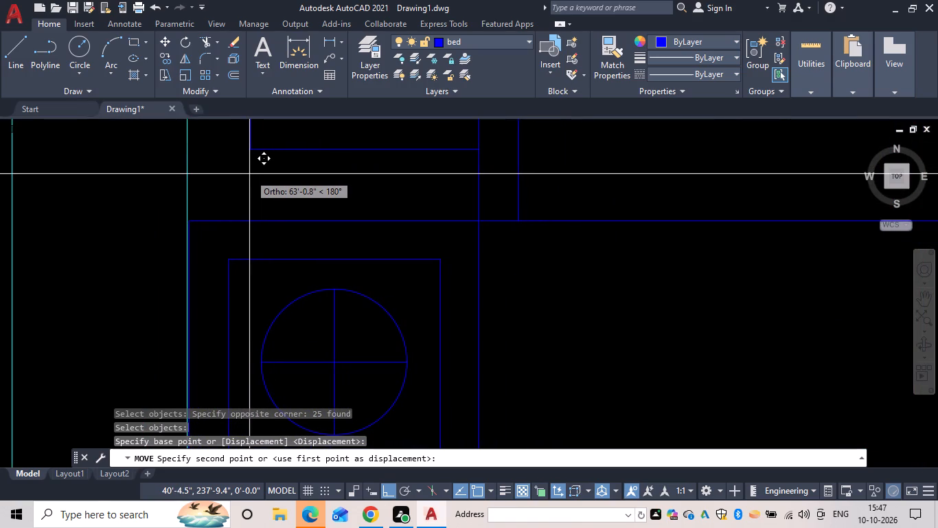
{"action": "left_click", "coordinate": [247, 173]}
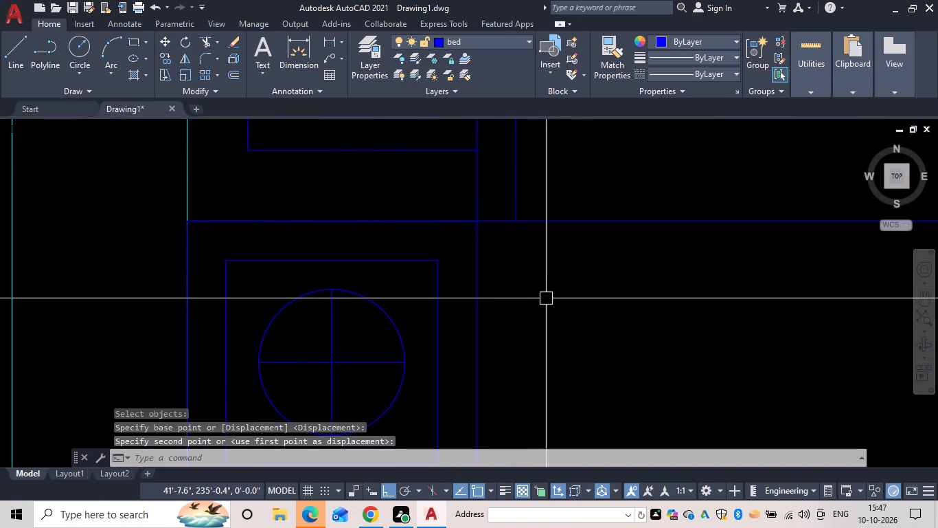
{"action": "scroll", "coordinate": [557, 300], "scroll_direction": "down", "scroll_amount": 3}
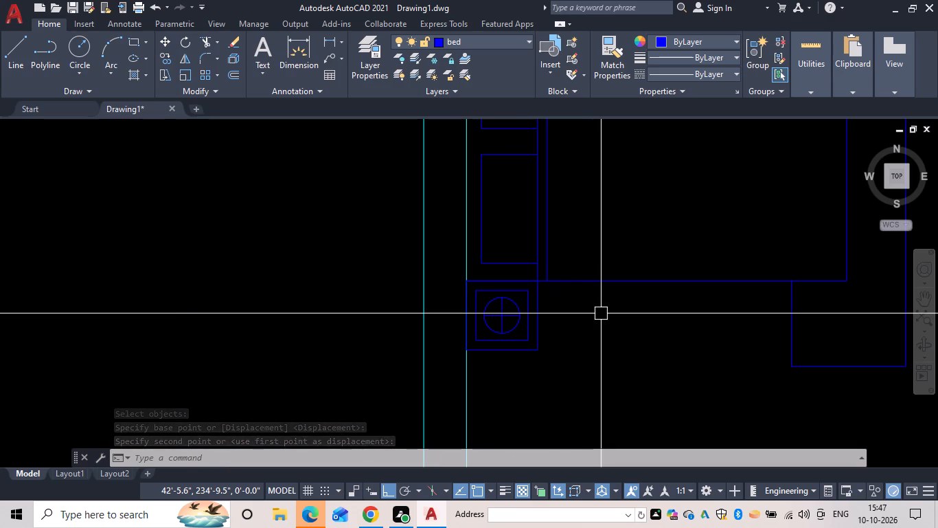
{"action": "key", "text": "Escape"}
{"action": "key", "text": "Escape"}
{"action": "key", "text": "Escape"}
Copy the middle bedroom's wardrobe with its hangers into the southwest inner corner of the west bedroom.
{"action": "scroll", "coordinate": [614, 338], "scroll_direction": "down", "scroll_amount": 2}
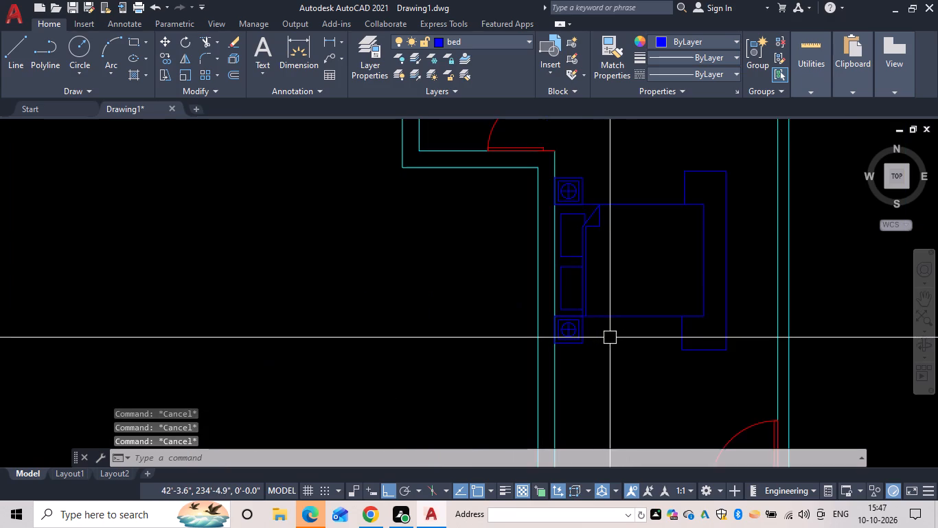
{"action": "middle_click_drag", "start_coordinate": [611, 338], "coordinate": [477, 247]}
{"action": "scroll", "coordinate": [507, 267], "scroll_direction": "down", "scroll_amount": 1}
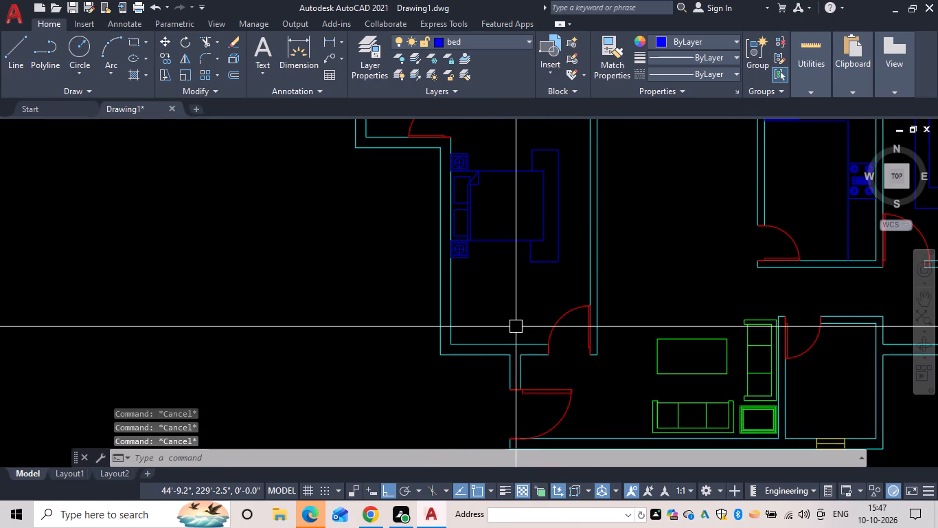
{"action": "middle_click_drag", "start_coordinate": [493, 297], "coordinate": [235, 314]}
{"action": "scroll", "coordinate": [781, 304], "scroll_direction": "up", "scroll_amount": 2}
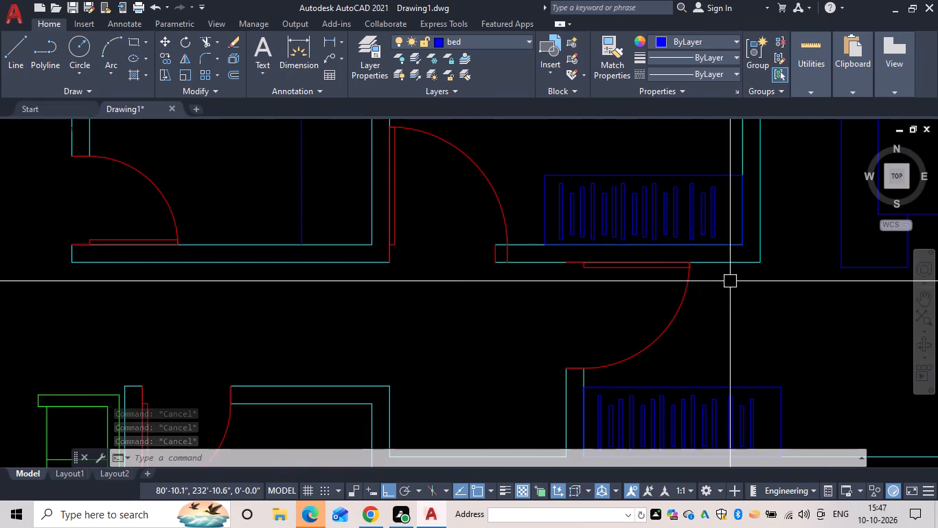
{"action": "middle_click_drag", "start_coordinate": [730, 281], "coordinate": [563, 390]}
{"action": "scroll", "coordinate": [564, 390], "scroll_direction": "up", "scroll_amount": 1}
{"action": "type", "text": "co"}
{"action": "key", "text": "space"}
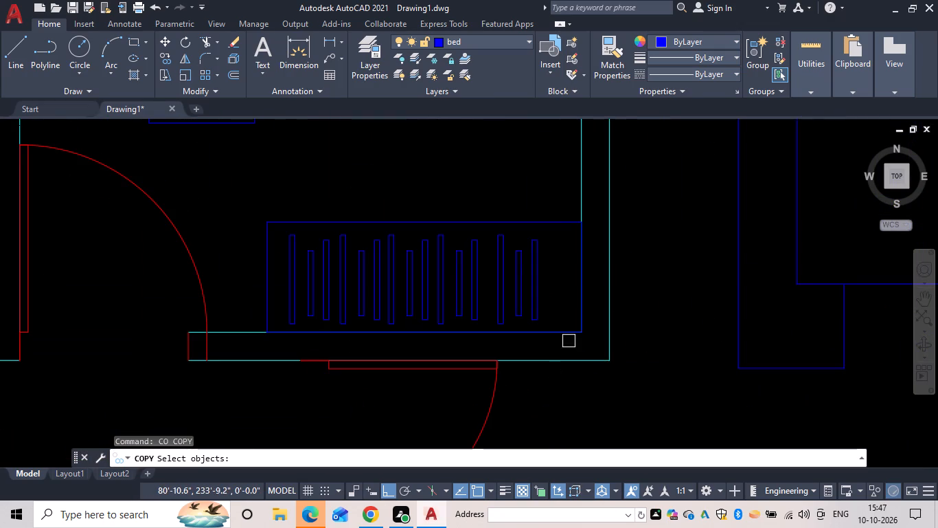
{"action": "scroll", "coordinate": [569, 338], "scroll_direction": "up", "scroll_amount": 2}
{"action": "left_click", "coordinate": [584, 325]}
{"action": "left_click_drag", "start_coordinate": [547, 298], "coordinate": [512, 294]}
{"action": "scroll", "coordinate": [366, 231], "scroll_direction": "down", "scroll_amount": 1}
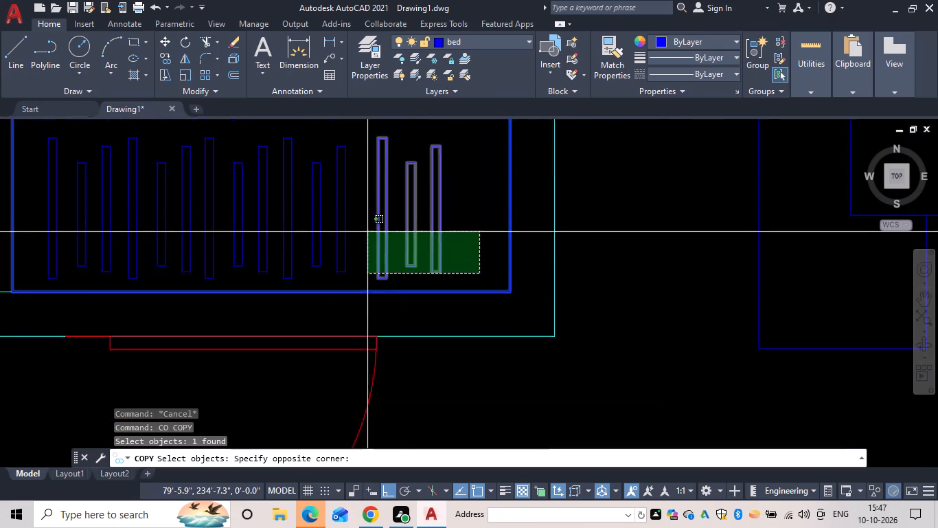
{"action": "scroll", "coordinate": [377, 238], "scroll_direction": "down", "scroll_amount": 1}
{"action": "middle_click_drag", "start_coordinate": [393, 245], "coordinate": [471, 264]}
{"action": "left_click", "coordinate": [249, 195]}
{"action": "key", "text": "space"}
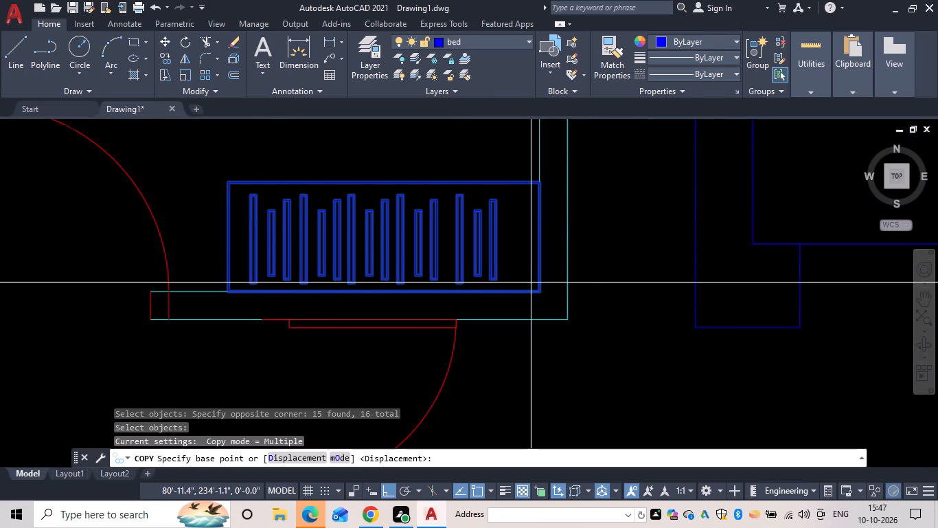
{"action": "left_click", "coordinate": [231, 291]}
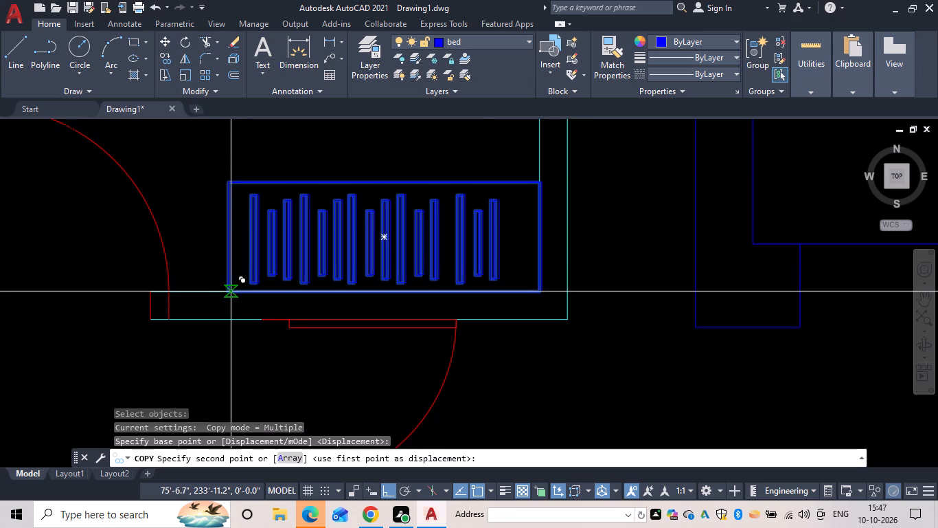
{"action": "scroll", "coordinate": [191, 308], "scroll_direction": "down", "scroll_amount": 4}
{"action": "middle_click_drag", "start_coordinate": [186, 307], "coordinate": [443, 155]}
{"action": "scroll", "coordinate": [159, 216], "scroll_direction": "up", "scroll_amount": 4}
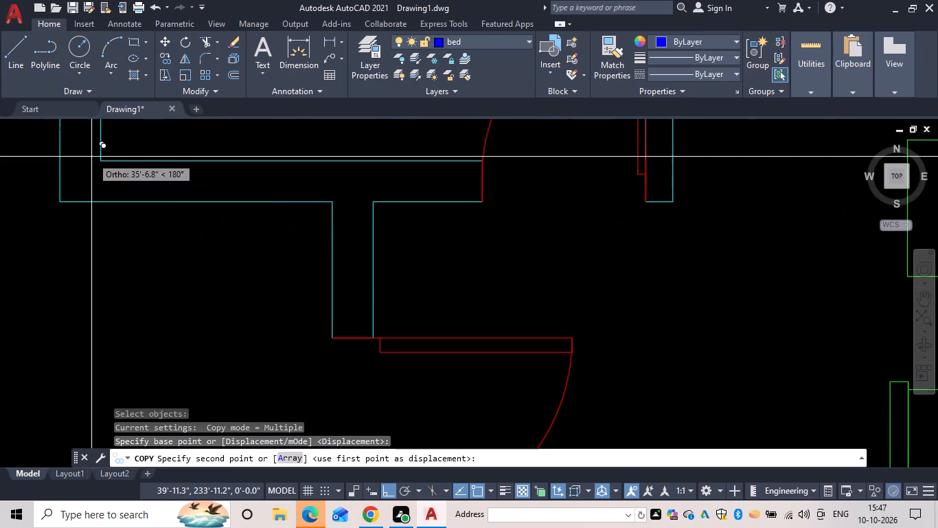
{"action": "left_click_drag", "start_coordinate": [101, 158], "coordinate": [106, 165]}
{"action": "scroll", "coordinate": [225, 217], "scroll_direction": "down", "scroll_amount": 3}
{"action": "middle_click_drag", "start_coordinate": [227, 218], "coordinate": [213, 250]}
{"action": "key", "text": "Escape"}
{"action": "middle_click_drag", "start_coordinate": [351, 229], "coordinate": [323, 308]}
{"action": "key", "text": "Escape"}
{"action": "key", "text": "Escape"}
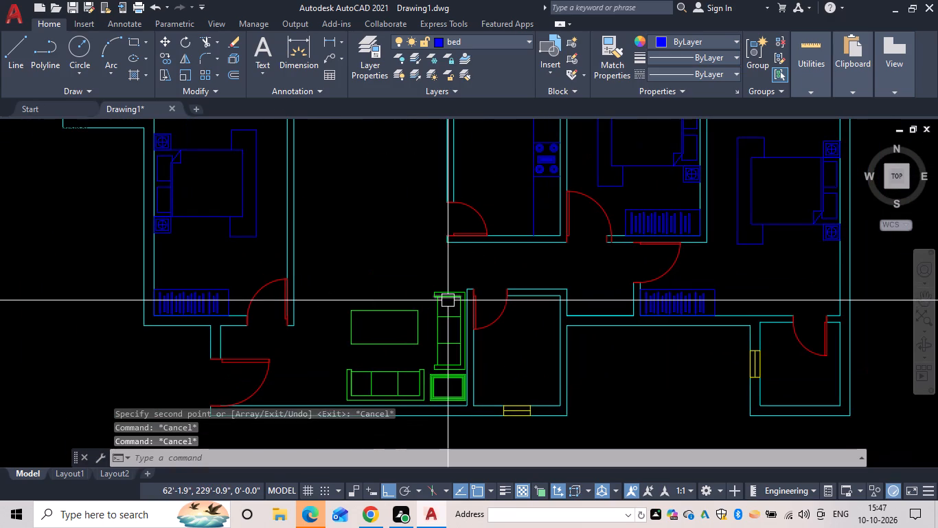
{"action": "key", "text": "Escape"}
{"action": "key", "text": "Escape"}
{"action": "scroll", "coordinate": [529, 284], "scroll_direction": "down", "scroll_amount": 2}
{"action": "middle_click_drag", "start_coordinate": [525, 290], "coordinate": [508, 322]}
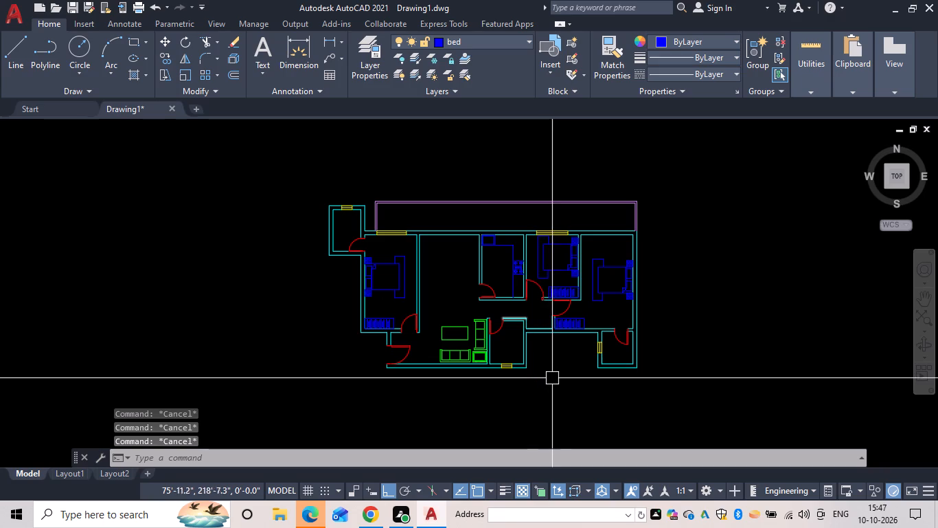
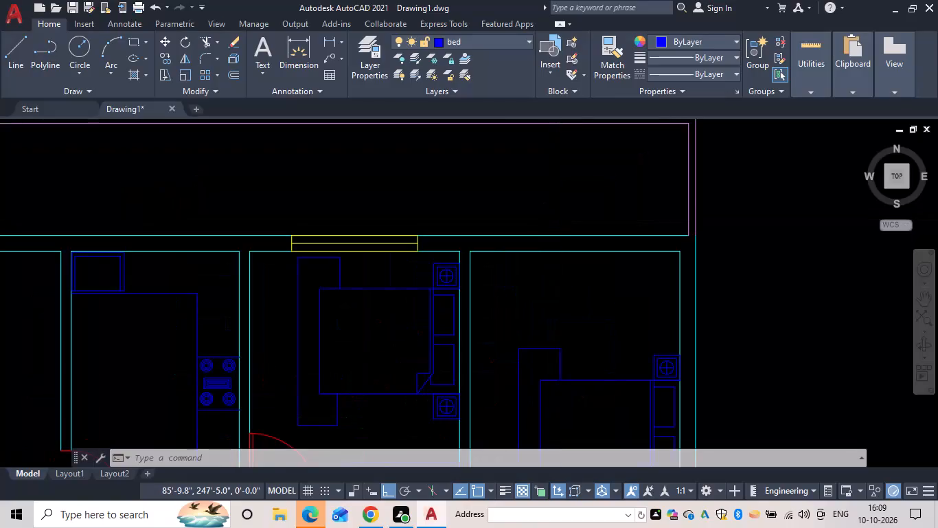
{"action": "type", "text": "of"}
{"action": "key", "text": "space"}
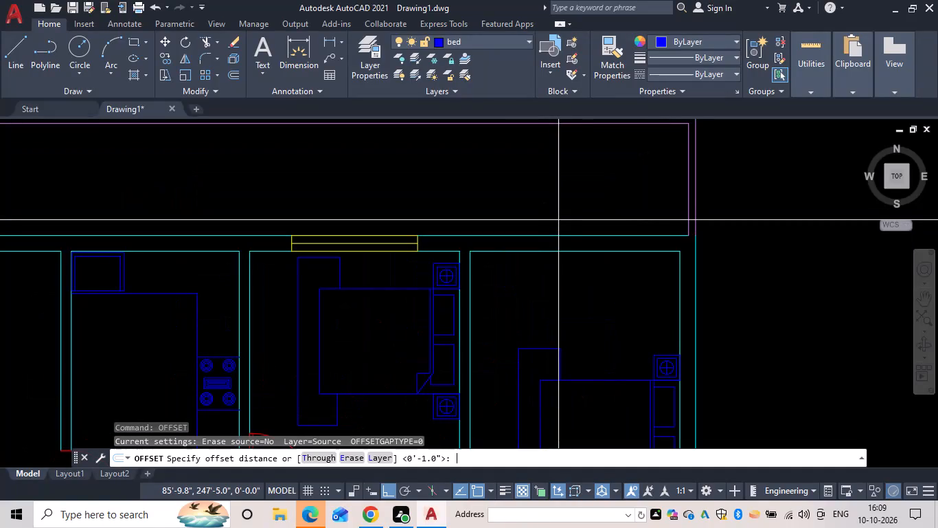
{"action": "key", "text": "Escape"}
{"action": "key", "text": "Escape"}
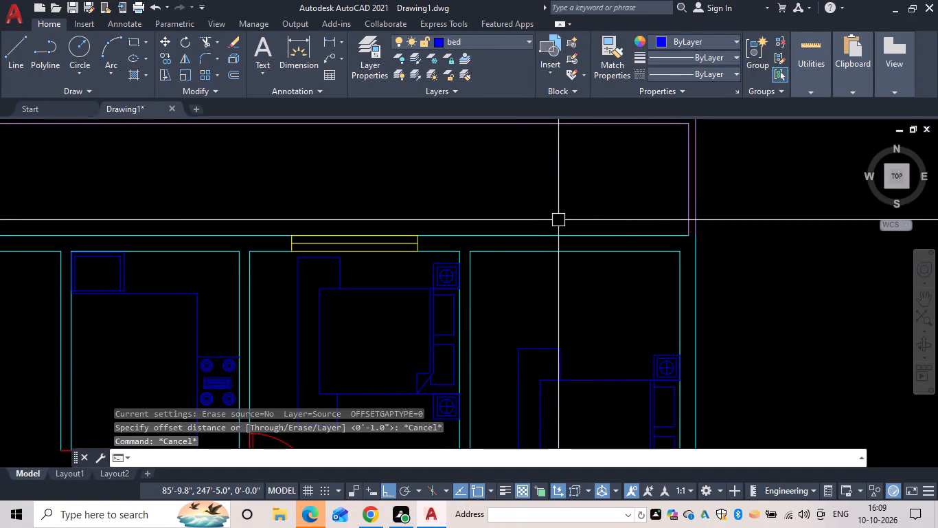
Examine the whole house plan, checking the furniture layout in the bedrooms, kitchen and living room.
{"action": "scroll", "coordinate": [413, 365], "scroll_direction": "down", "scroll_amount": 1}
{"action": "middle_click_drag", "start_coordinate": [397, 357], "coordinate": [429, 154]}
{"action": "scroll", "coordinate": [430, 153], "scroll_direction": "down", "scroll_amount": 1}
{"action": "middle_click_drag", "start_coordinate": [426, 163], "coordinate": [444, 242]}
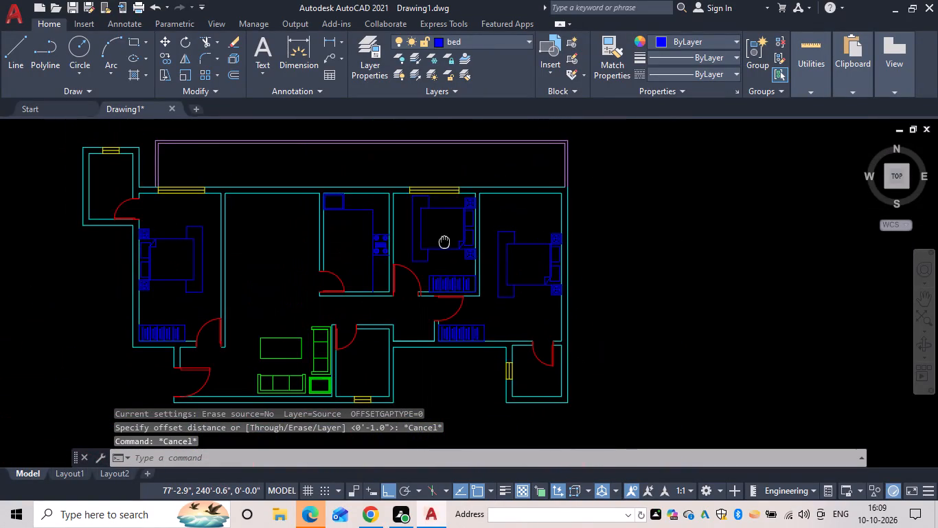
{"action": "middle_click_drag", "start_coordinate": [444, 242], "coordinate": [459, 208]}
{"action": "scroll", "coordinate": [452, 245], "scroll_direction": "up", "scroll_amount": 1}
{"action": "scroll", "coordinate": [459, 208], "scroll_direction": "down", "scroll_amount": 1}
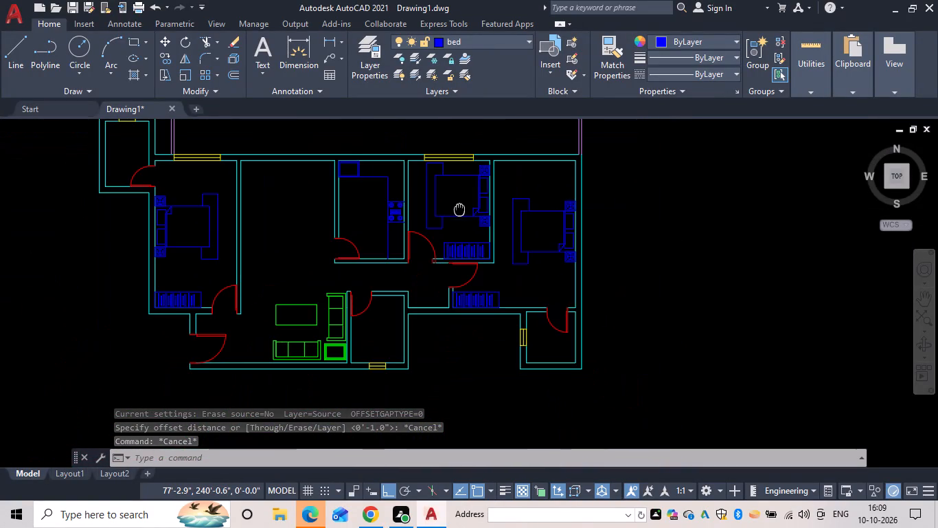
{"action": "middle_click_drag", "start_coordinate": [459, 208], "coordinate": [521, 290]}
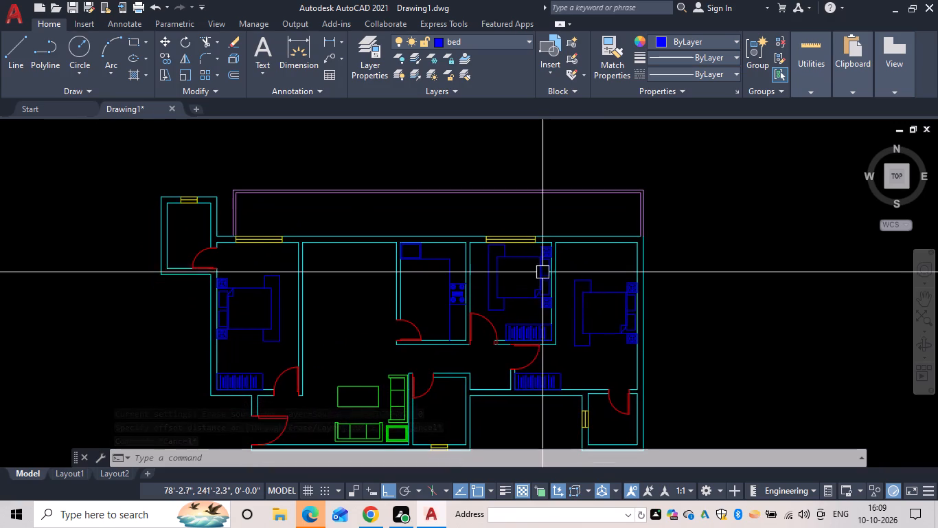
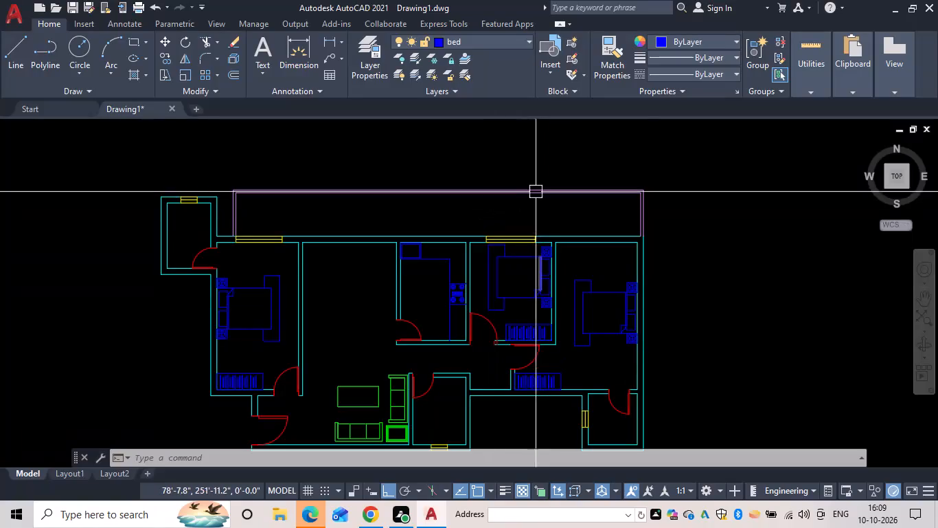
On the sofa layer, draw a 2' by 2' washbasin counter in the inner corner of the bathroom beside the living room.
{"action": "left_click", "coordinate": [515, 36]}
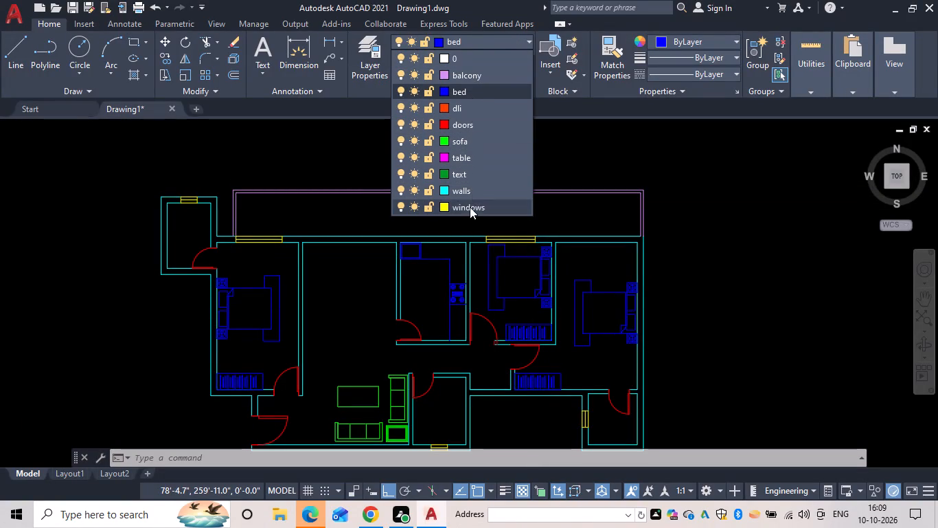
{"action": "scroll", "coordinate": [460, 132], "scroll_direction": "down", "scroll_amount": 4}
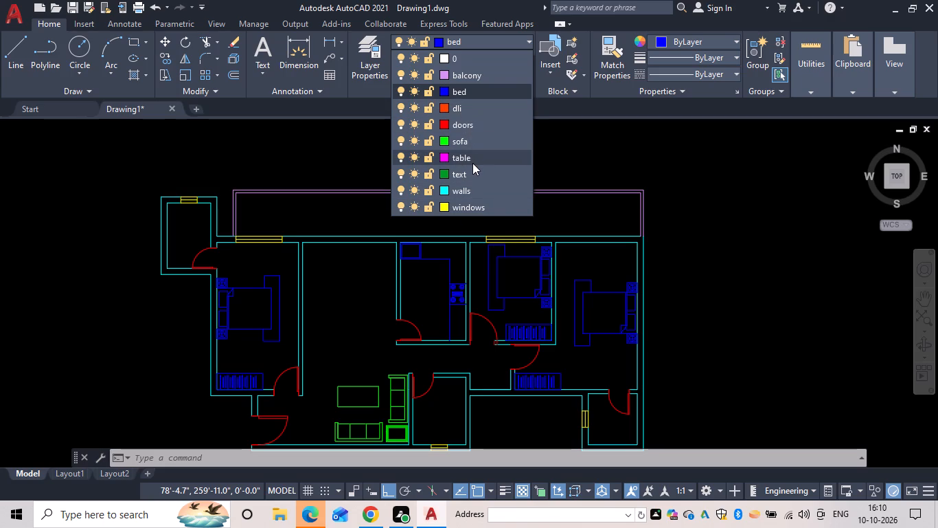
{"action": "left_click", "coordinate": [471, 146]}
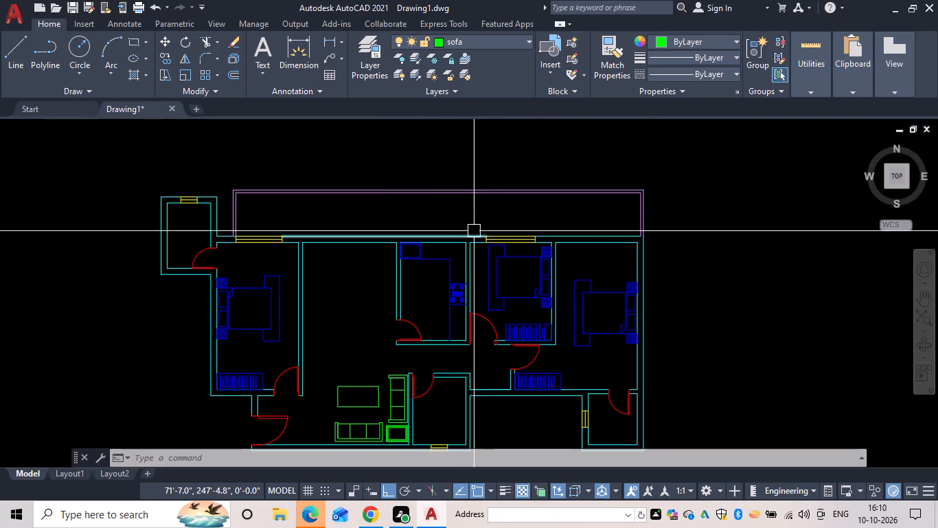
{"action": "middle_click_drag", "start_coordinate": [455, 360], "coordinate": [457, 243]}
{"action": "scroll", "coordinate": [457, 263], "scroll_direction": "up", "scroll_amount": 4}
{"action": "middle_click", "coordinate": [458, 263]}
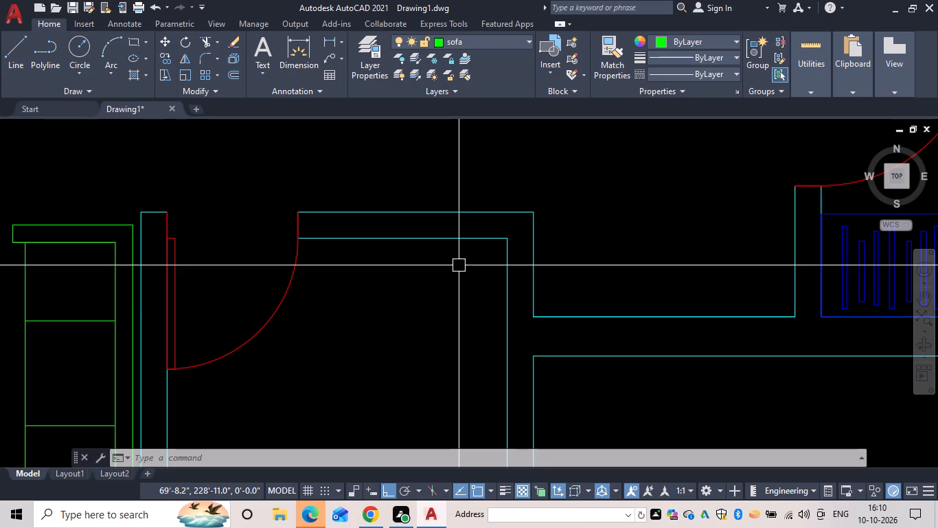
{"action": "type", "text": "l"}
{"action": "key", "text": "space"}
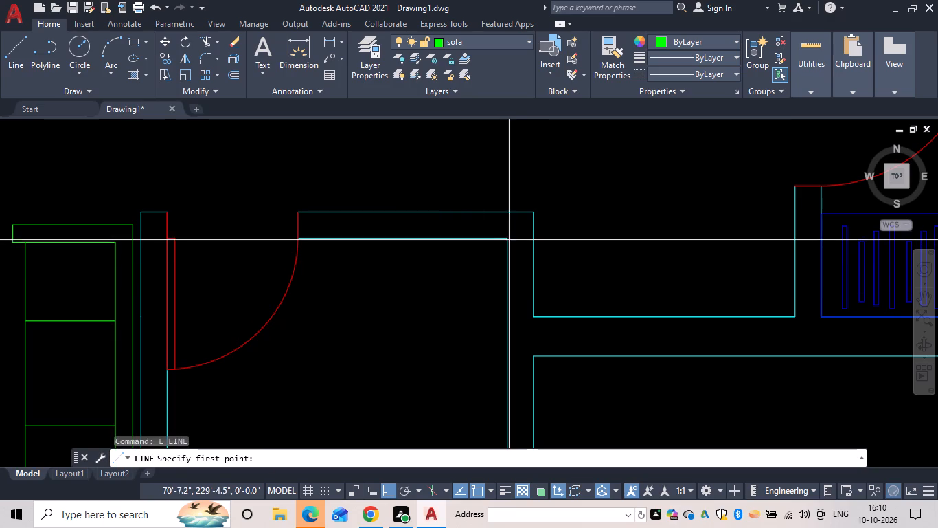
{"action": "left_click_drag", "start_coordinate": [507, 240], "coordinate": [504, 250]}
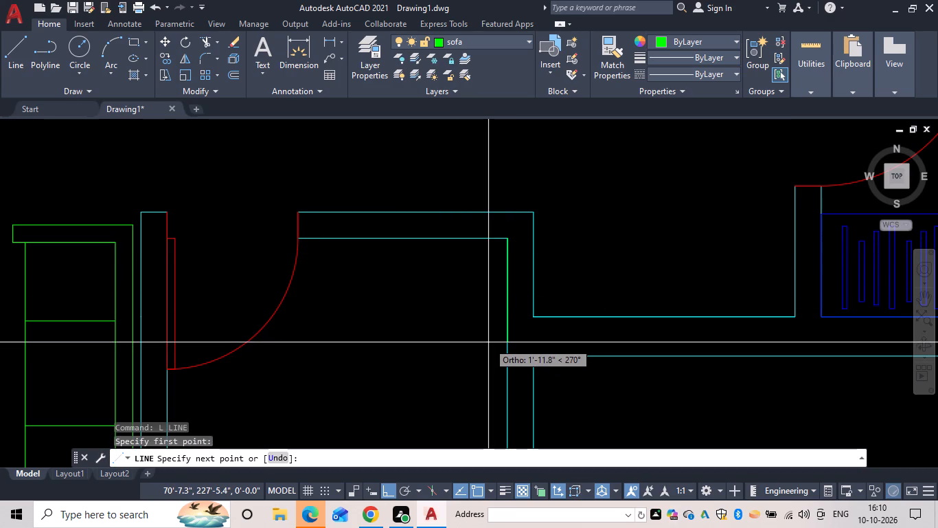
{"action": "type", "text": "2'"}
{"action": "key", "text": "space"}
{"action": "type", "text": "2'"}
{"action": "key", "text": "space"}
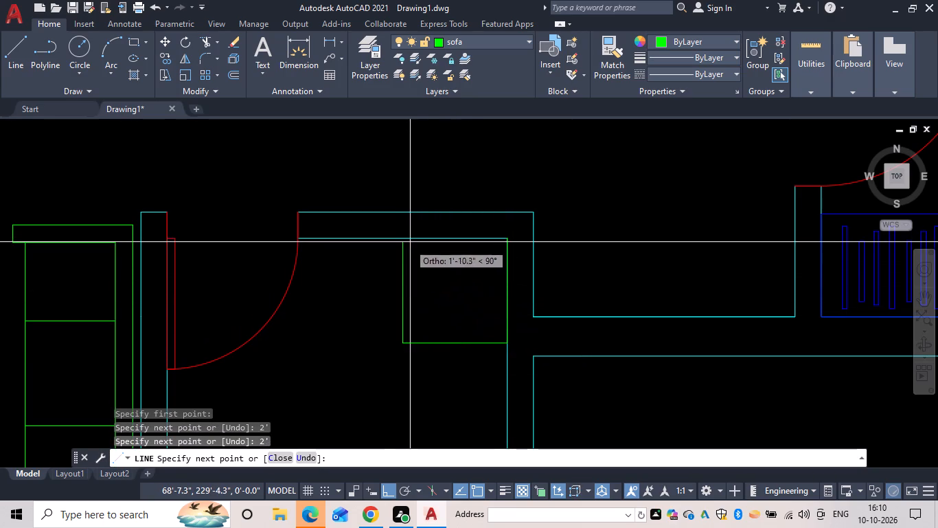
{"action": "left_click", "coordinate": [404, 239]}
{"action": "key", "text": "Escape"}
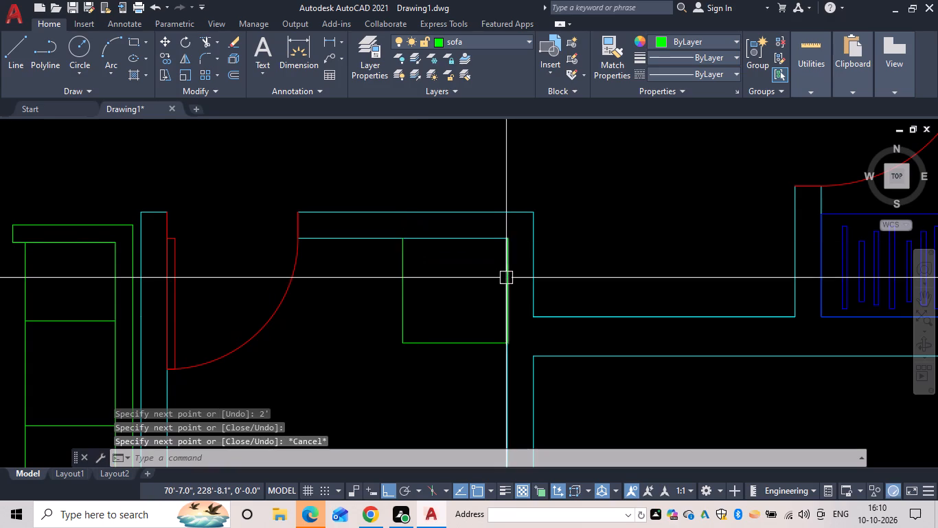
Erase the counter line that overlaps the bathroom's side wall.
{"action": "left_click", "coordinate": [506, 278]}
{"action": "key", "text": "e"}
{"action": "key", "text": "space"}
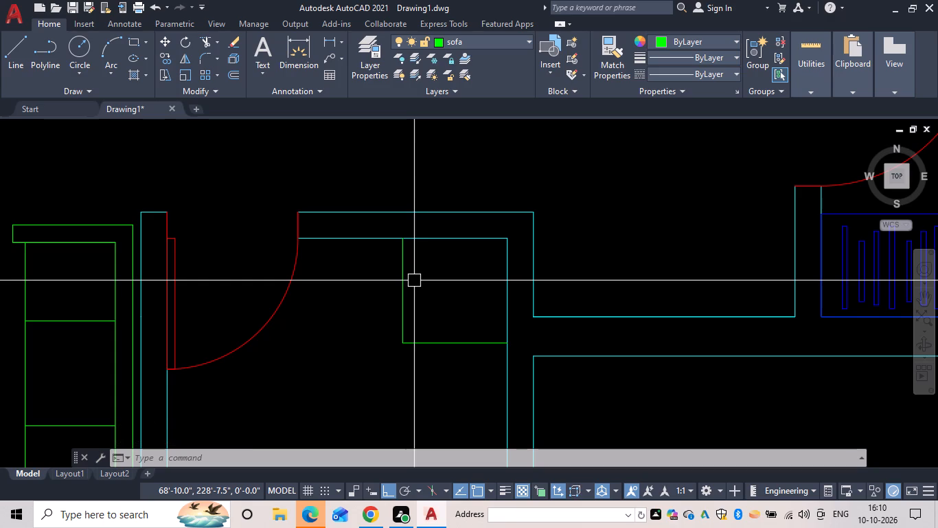
{"action": "key", "text": "Escape"}
{"action": "key", "text": "Escape"}
{"action": "key", "text": "Escape"}
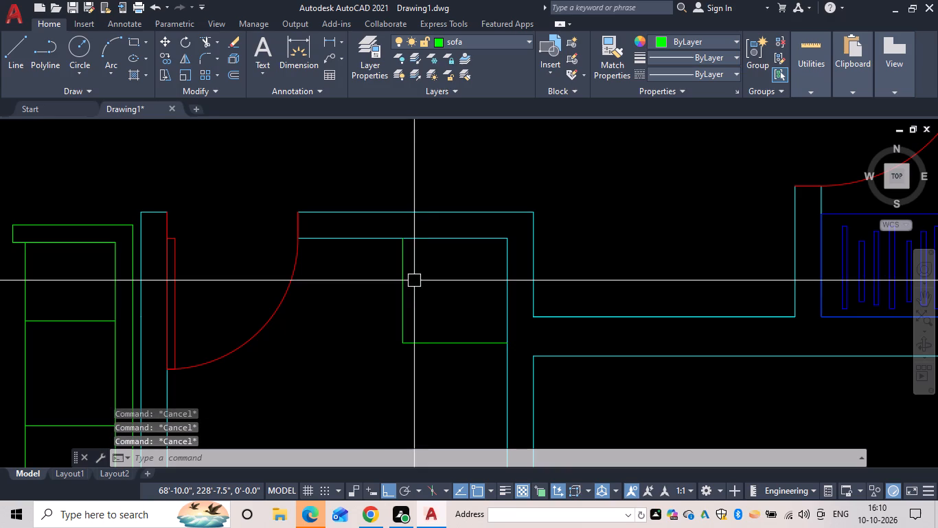
{"action": "key", "text": "space"}
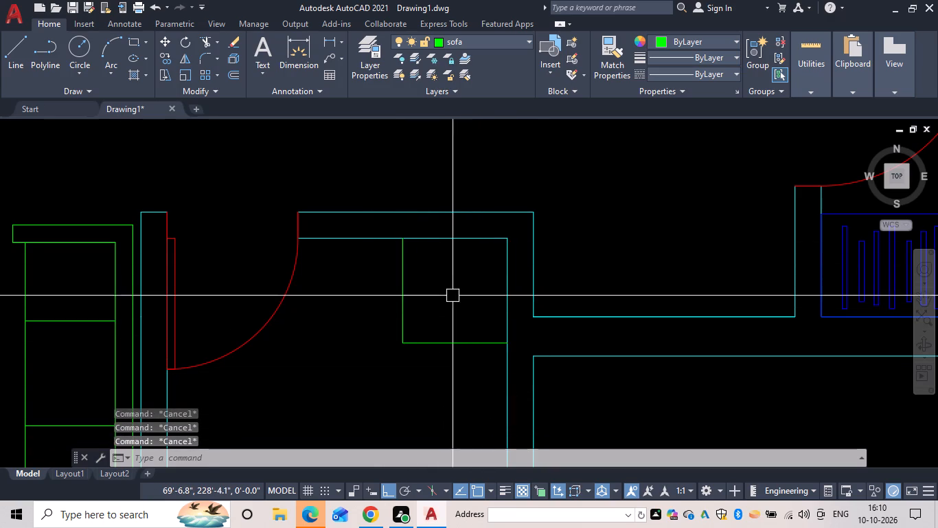
{"action": "key", "text": "Escape"}
Draw a circle of about 8" radius at the centre of the square counter for the basin.
{"action": "type", "text": "c"}
{"action": "key", "text": "space"}
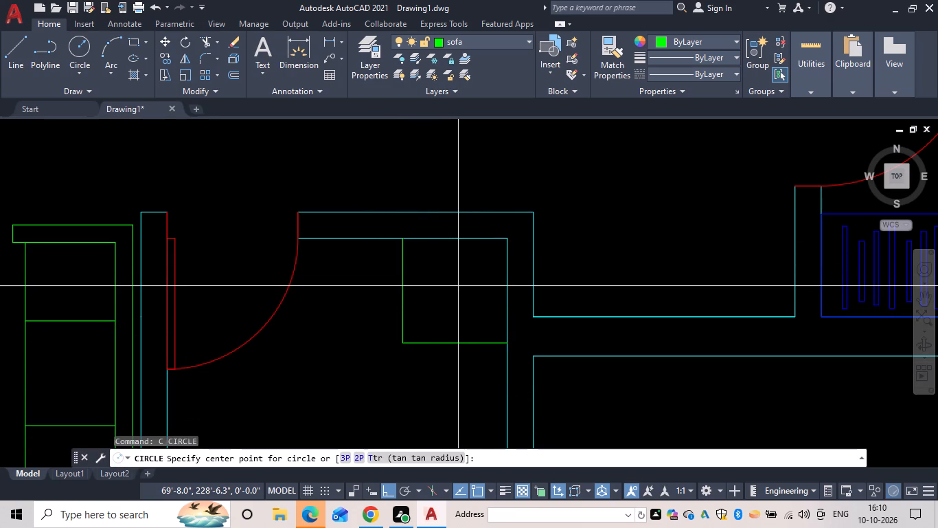
{"action": "left_click", "coordinate": [455, 287]}
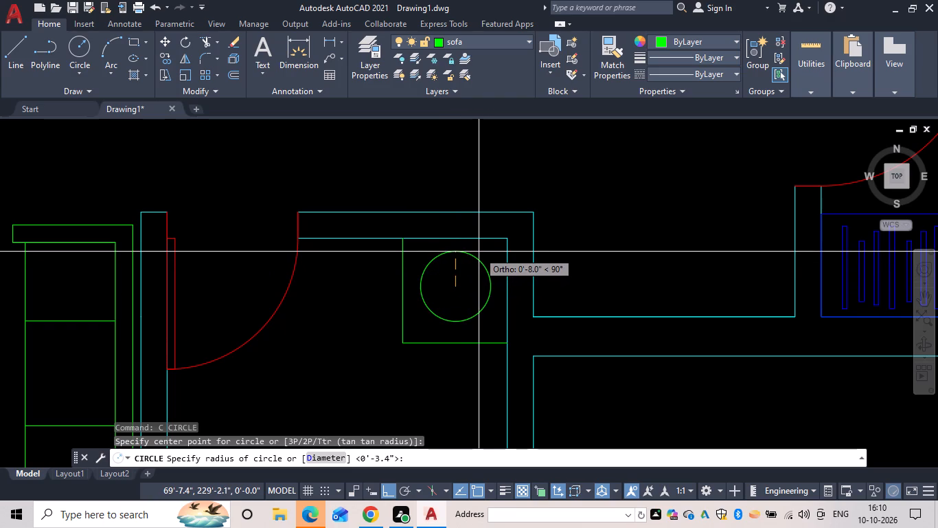
{"action": "left_click", "coordinate": [480, 250]}
{"action": "key", "text": "Escape"}
{"action": "key", "text": "Escape"}
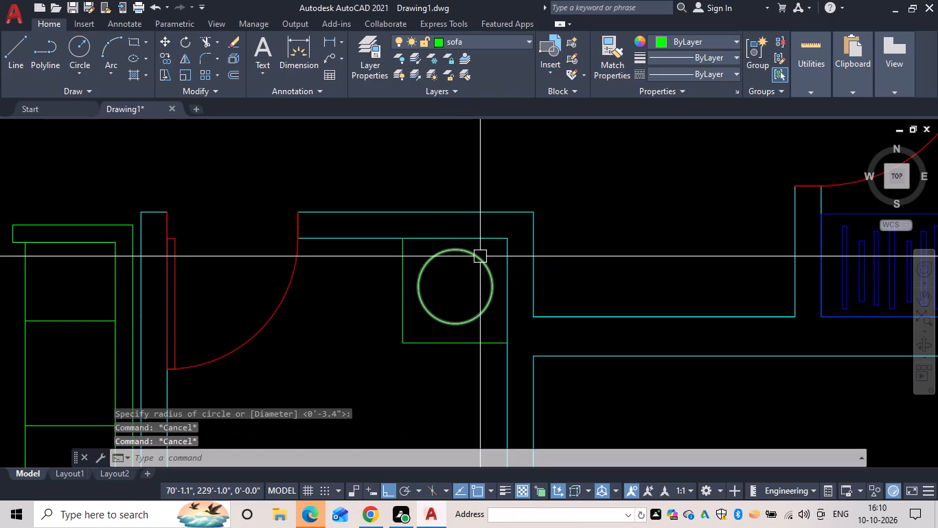
Offset the basin circle inward by 2" twice to form two smaller concentric rings.
{"action": "type", "text": "of 1"}
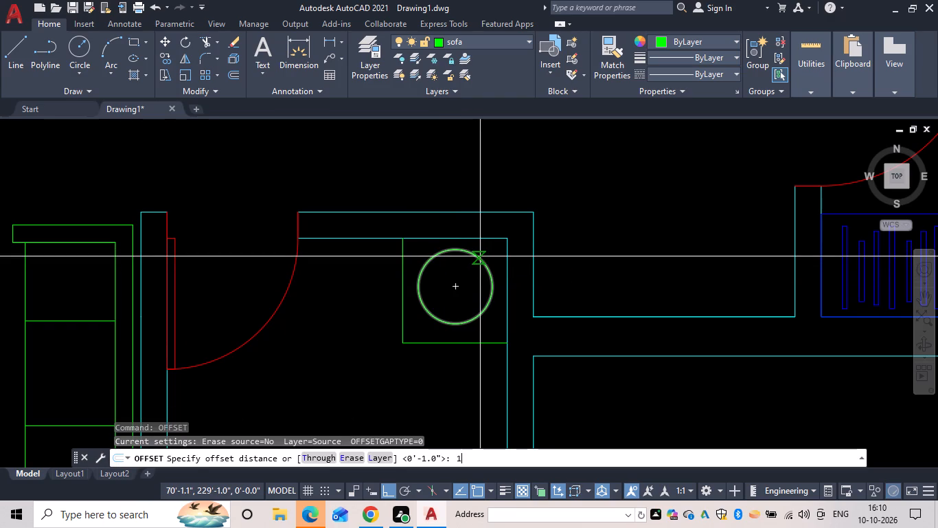
{"action": "key", "text": "BackSpace"}
{"action": "type", "text": "2"}
{"action": "key", "text": "space"}
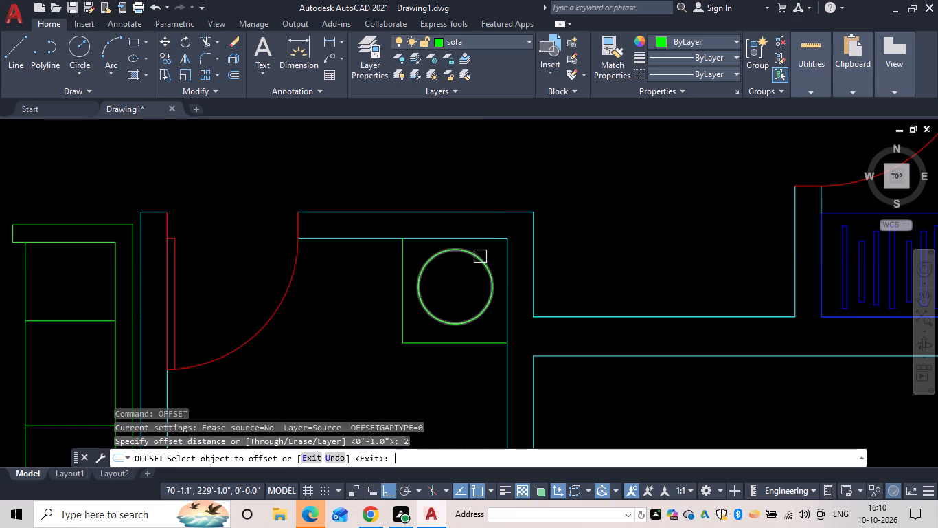
{"action": "left_click", "coordinate": [480, 256]}
{"action": "left_click_drag", "start_coordinate": [483, 266], "coordinate": [461, 275]}
{"action": "left_click", "coordinate": [447, 283]}
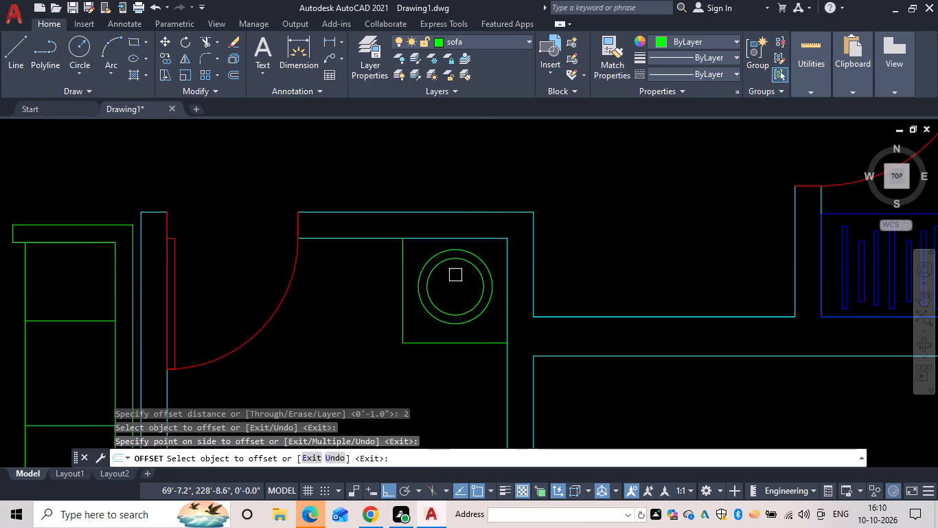
{"action": "left_click_drag", "start_coordinate": [468, 269], "coordinate": [461, 278]}
{"action": "left_click", "coordinate": [417, 299]}
{"action": "left_click", "coordinate": [481, 283]}
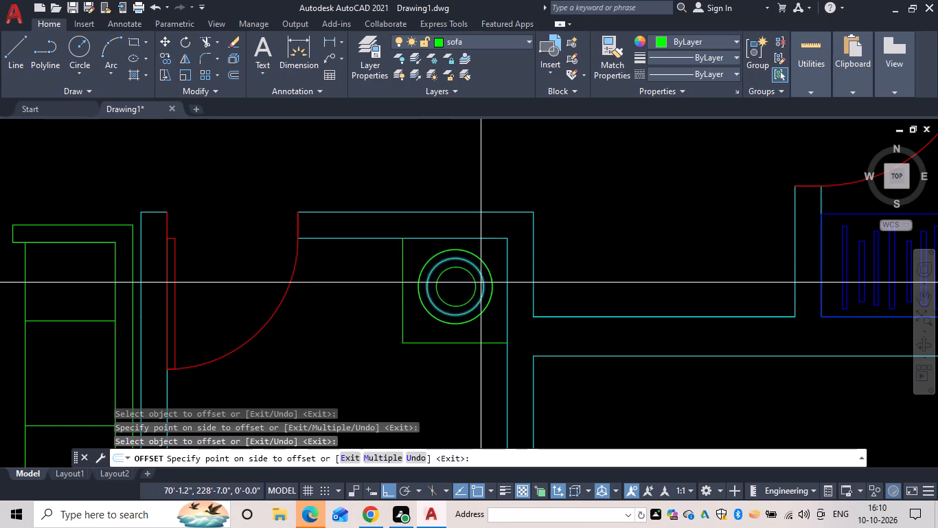
{"action": "left_click", "coordinate": [417, 303]}
{"action": "left_click_drag", "start_coordinate": [477, 278], "coordinate": [470, 282]}
{"action": "left_click", "coordinate": [468, 284]}
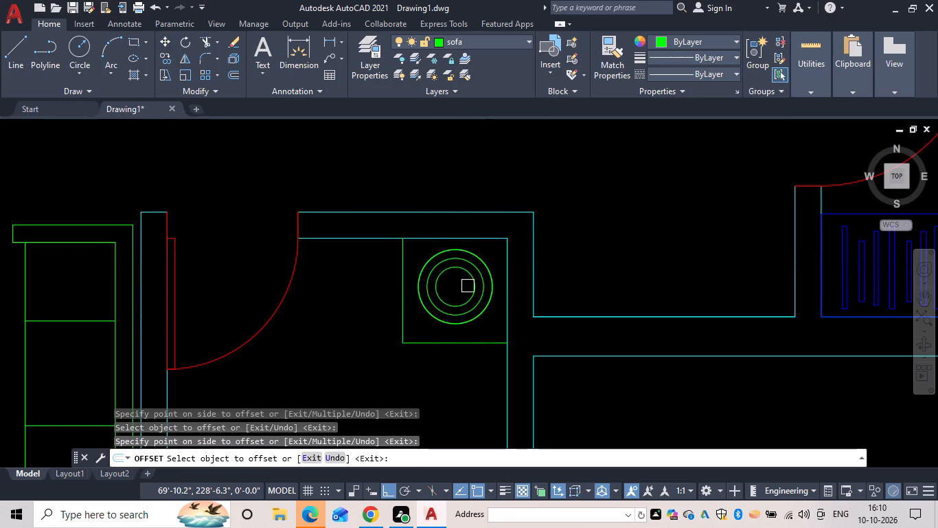
{"action": "key", "text": "Escape"}
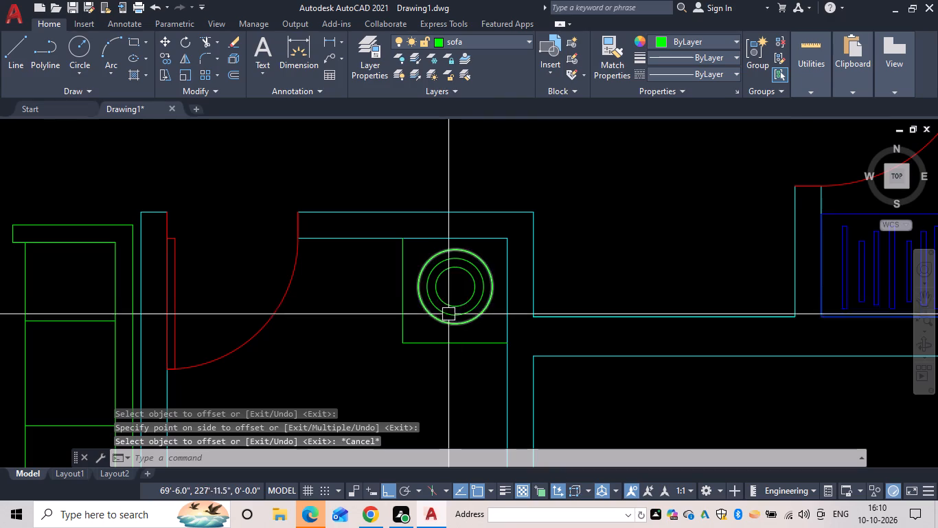
Continue offsetting the innermost basin ring inward by 2", adding two more concentric circles down to a small drain.
{"action": "key", "text": "space"}
{"action": "key", "text": "space"}
{"action": "left_click_drag", "start_coordinate": [472, 282], "coordinate": [466, 283]}
{"action": "left_click", "coordinate": [457, 287]}
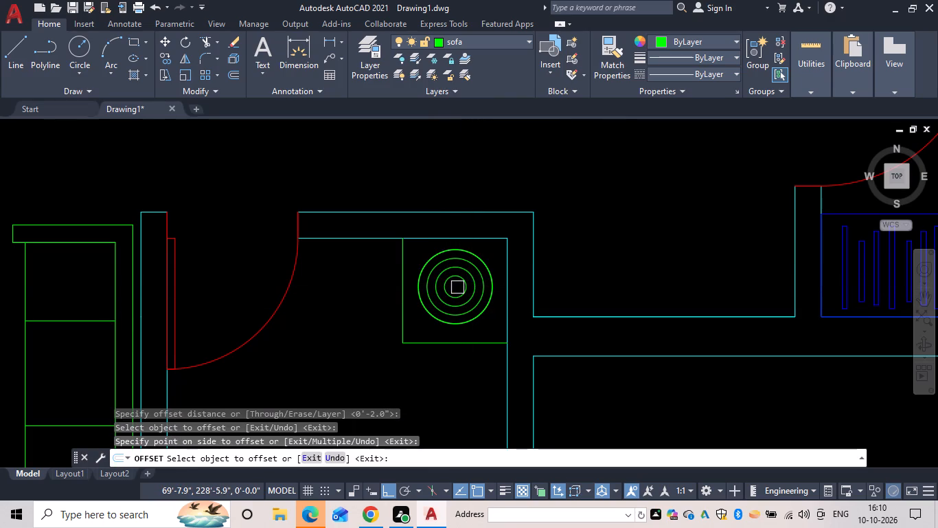
{"action": "left_click", "coordinate": [460, 285]}
{"action": "left_click", "coordinate": [443, 295]}
{"action": "scroll", "coordinate": [458, 280], "scroll_direction": "up", "scroll_amount": 5}
{"action": "left_click", "coordinate": [456, 270]}
{"action": "left_click", "coordinate": [439, 333]}
{"action": "scroll", "coordinate": [444, 335], "scroll_direction": "down", "scroll_amount": 5}
{"action": "key", "text": "Escape"}
{"action": "key", "text": "Escape"}
{"action": "key", "text": "Escape"}
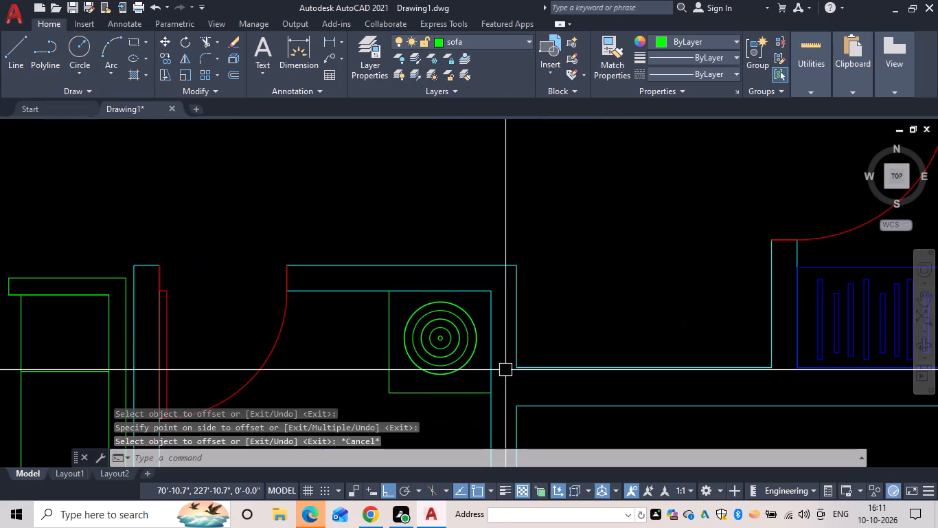
Open the tool palettes to reach the architectural block samples.
{"action": "scroll", "coordinate": [505, 370], "scroll_direction": "down", "scroll_amount": 4}
{"action": "middle_click_drag", "start_coordinate": [505, 370], "coordinate": [498, 286]}
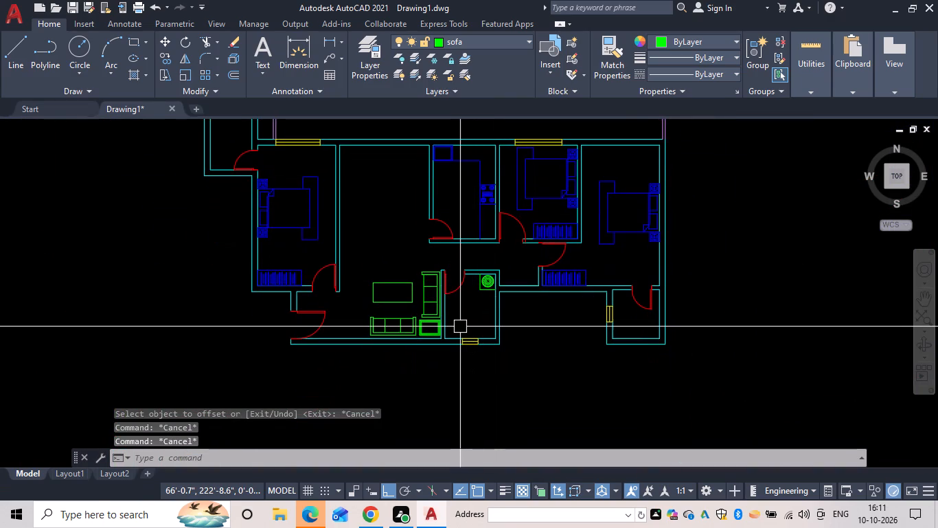
{"action": "key", "text": "ctrl+3"}
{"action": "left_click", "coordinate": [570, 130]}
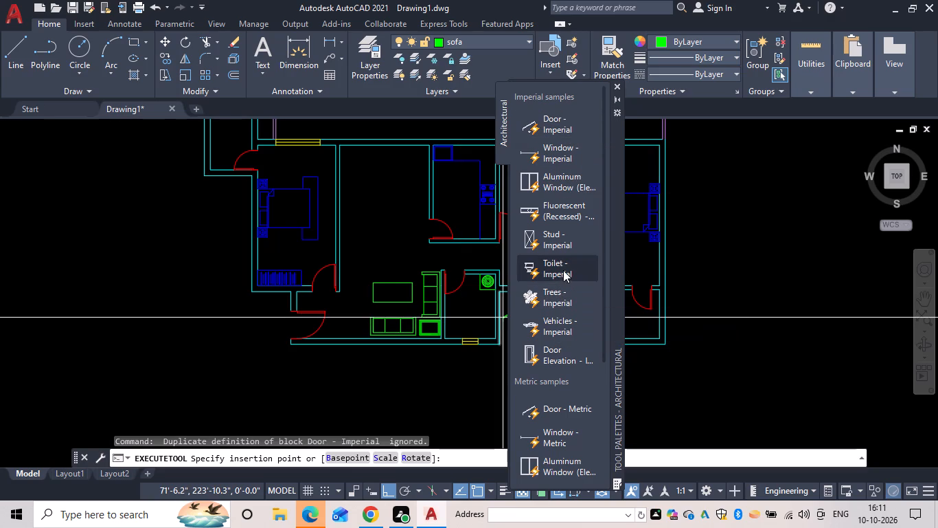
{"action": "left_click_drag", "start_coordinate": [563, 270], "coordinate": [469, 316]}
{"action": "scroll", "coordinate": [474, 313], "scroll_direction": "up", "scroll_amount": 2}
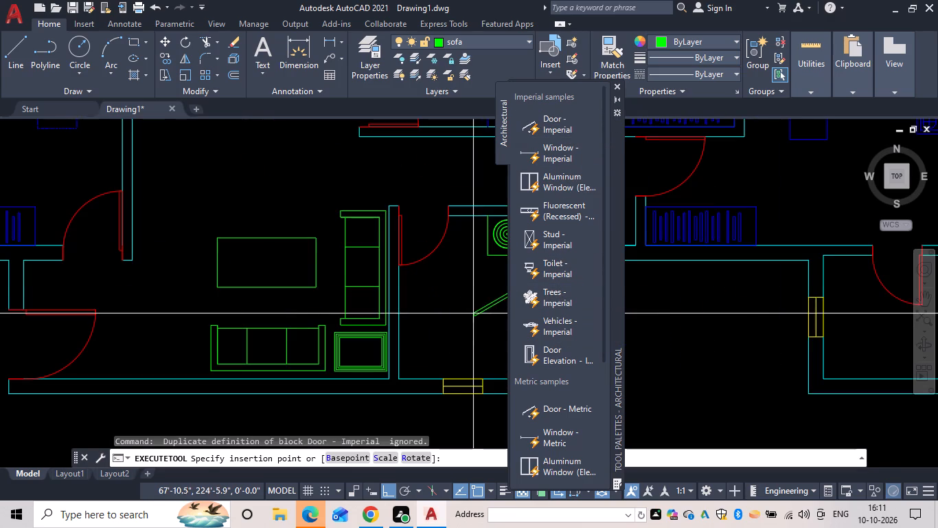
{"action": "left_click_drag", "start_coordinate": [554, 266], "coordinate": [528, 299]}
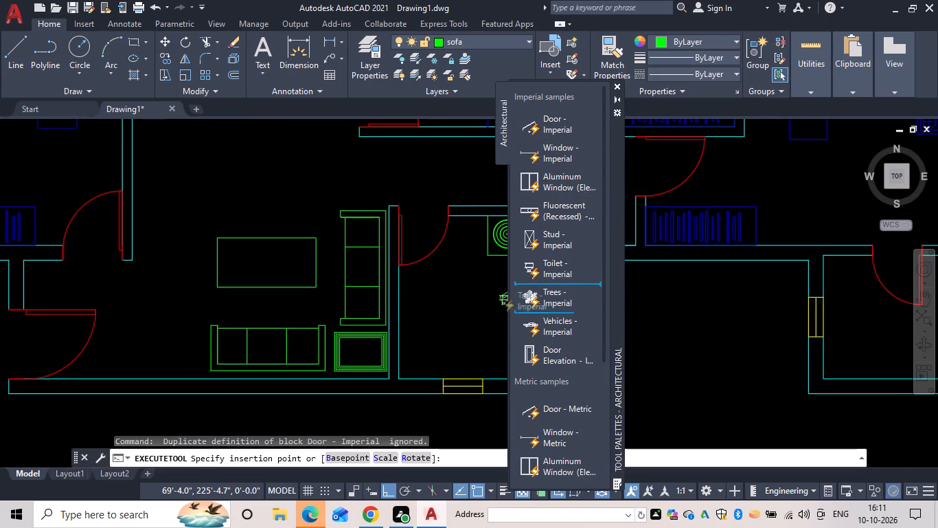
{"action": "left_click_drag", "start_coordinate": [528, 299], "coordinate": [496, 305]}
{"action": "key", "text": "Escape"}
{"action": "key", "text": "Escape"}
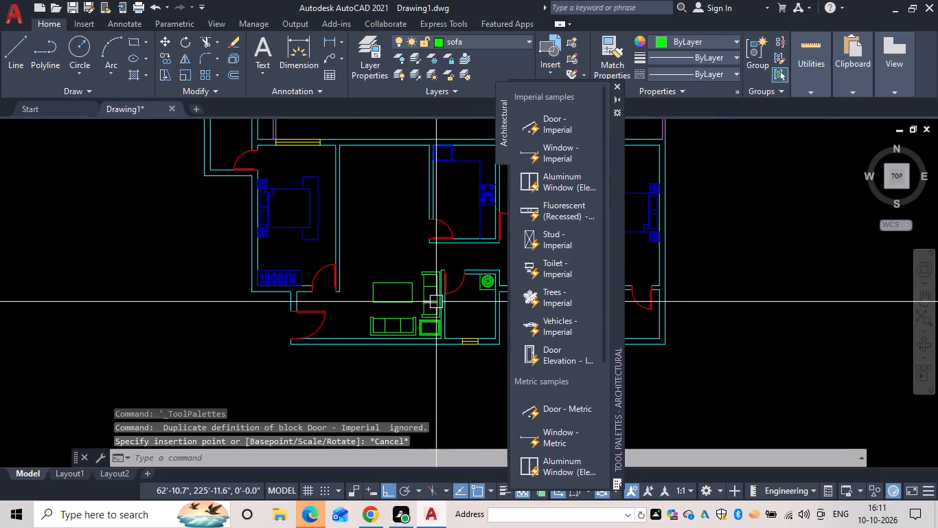
Insert the Toilet - Imperial block in the bathroom between the washbasin and the window, and close the palettes.
{"action": "left_click_drag", "start_coordinate": [556, 266], "coordinate": [477, 318]}
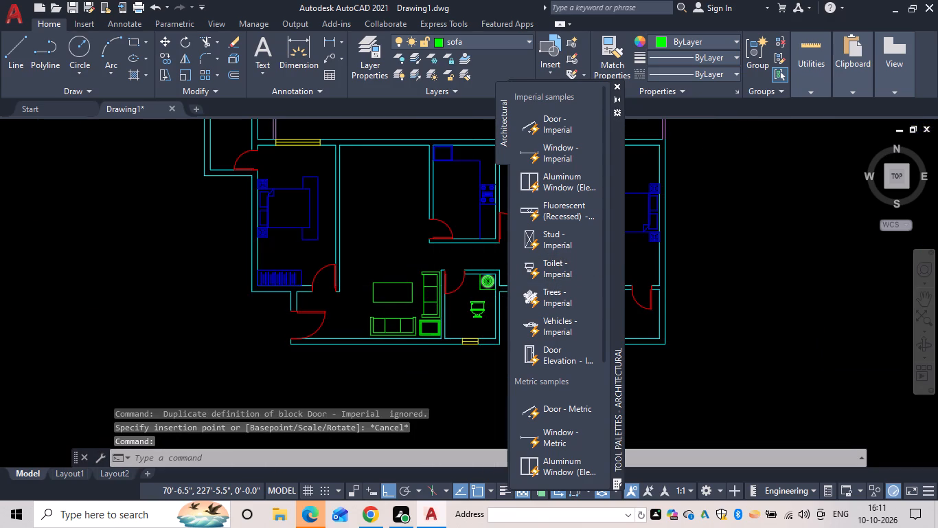
{"action": "left_click_drag", "start_coordinate": [477, 318], "coordinate": [468, 320]}
{"action": "left_click", "coordinate": [620, 87]}
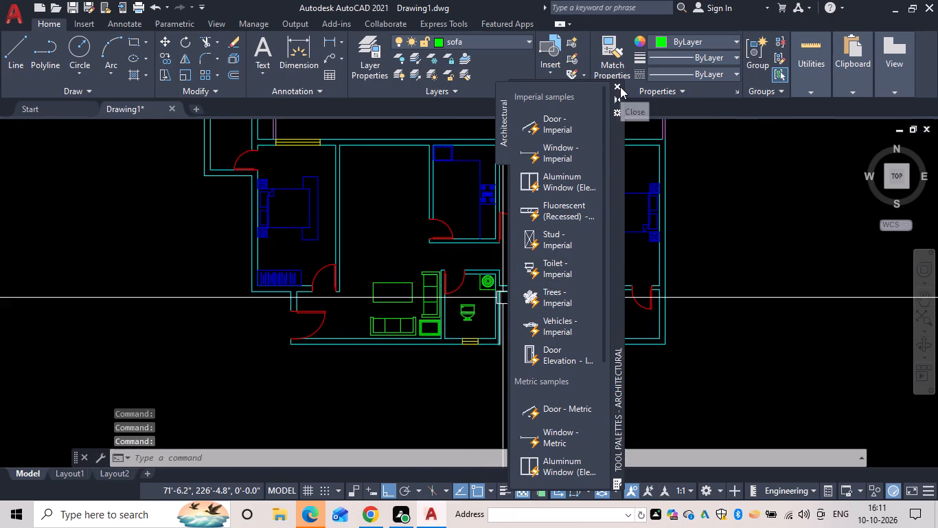
Set the toilet block's view to Elongated (Plan).
{"action": "scroll", "coordinate": [479, 318], "scroll_direction": "up", "scroll_amount": 4}
{"action": "middle_click_drag", "start_coordinate": [479, 318], "coordinate": [564, 278]}
{"action": "left_click", "coordinate": [499, 274]}
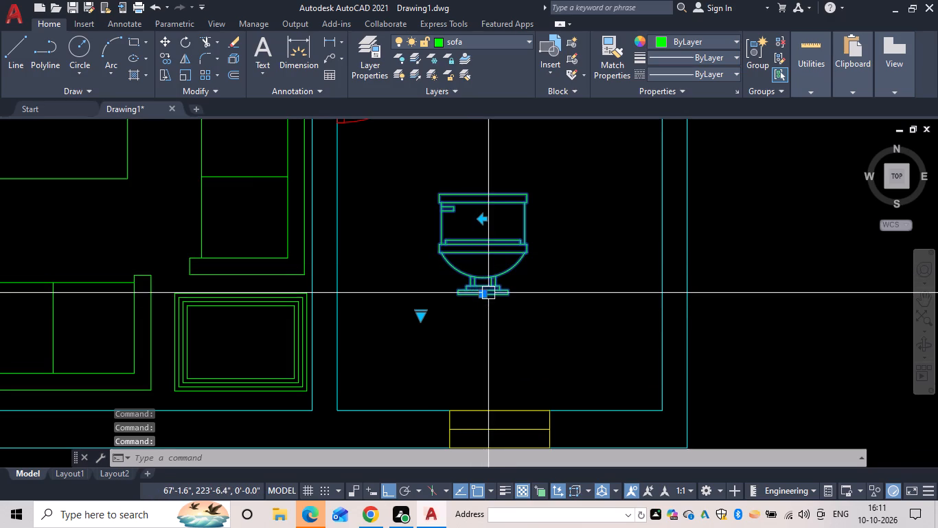
{"action": "left_click", "coordinate": [422, 313]}
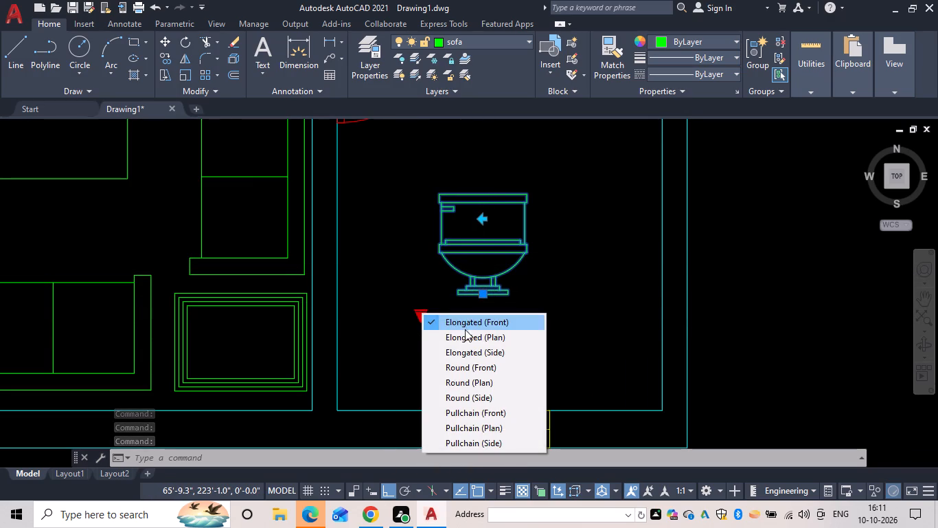
{"action": "left_click", "coordinate": [466, 338]}
Rotate the toilet so its tank is toward the bathroom's window wall and its bowl points into the room.
{"action": "scroll", "coordinate": [477, 331], "scroll_direction": "down", "scroll_amount": 1}
{"action": "middle_click_drag", "start_coordinate": [479, 331], "coordinate": [486, 280]}
{"action": "left_click_drag", "start_coordinate": [489, 309], "coordinate": [505, 305]}
{"action": "left_click", "coordinate": [494, 219]}
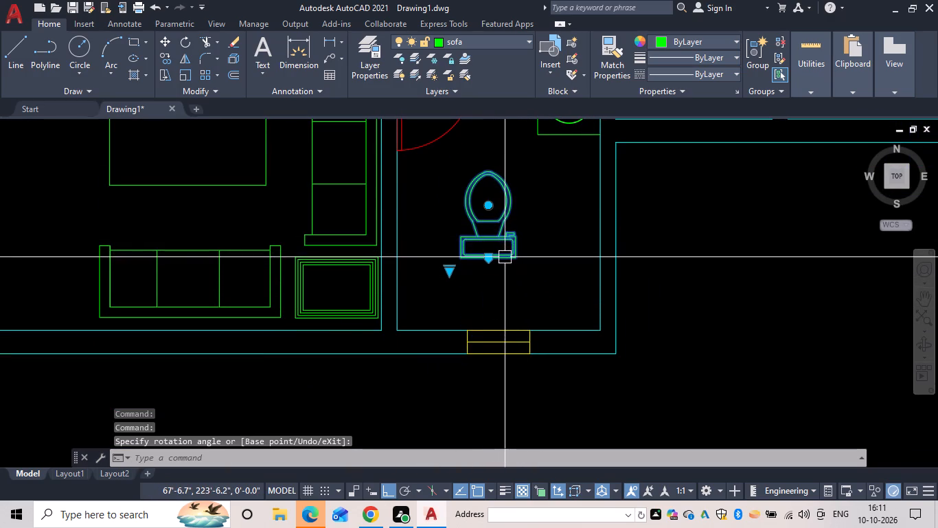
{"action": "key", "text": "Escape"}
Move the toilet so the back of its tank sits flush against the bathroom's south wall, just west of the window.
{"action": "key", "text": "m"}
{"action": "key", "text": "space"}
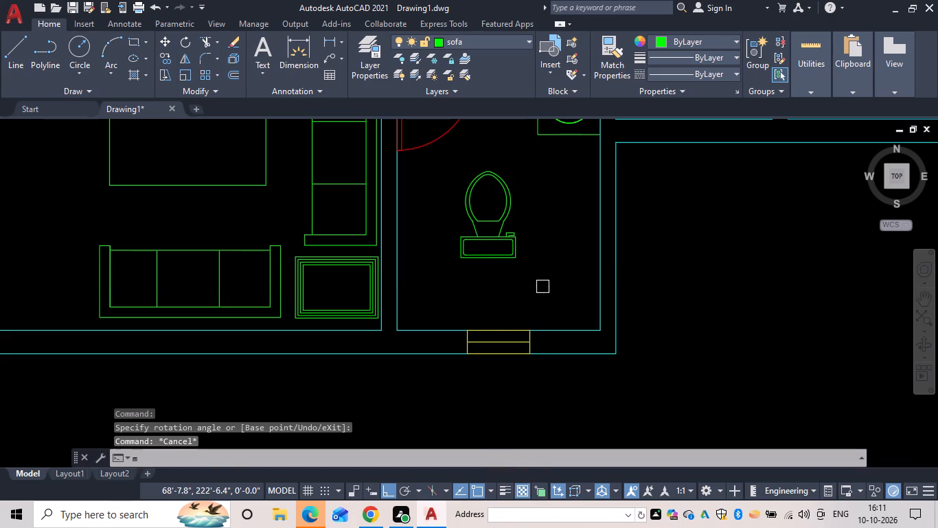
{"action": "left_click_drag", "start_coordinate": [544, 285], "coordinate": [505, 261]}
{"action": "left_click", "coordinate": [480, 236]}
{"action": "key", "text": "space"}
{"action": "scroll", "coordinate": [498, 275], "scroll_direction": "up", "scroll_amount": 4}
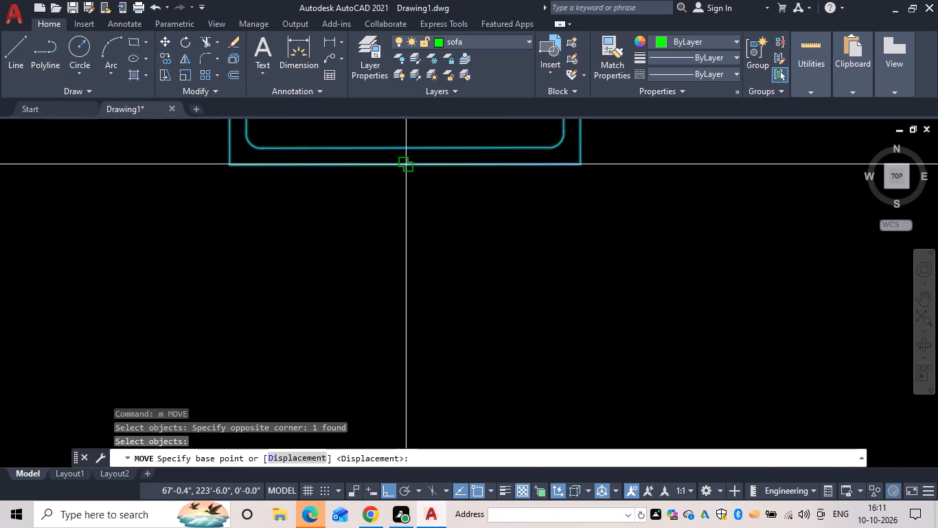
{"action": "left_click", "coordinate": [404, 164]}
{"action": "scroll", "coordinate": [419, 212], "scroll_direction": "down", "scroll_amount": 4}
{"action": "middle_click_drag", "start_coordinate": [428, 224], "coordinate": [487, 175]}
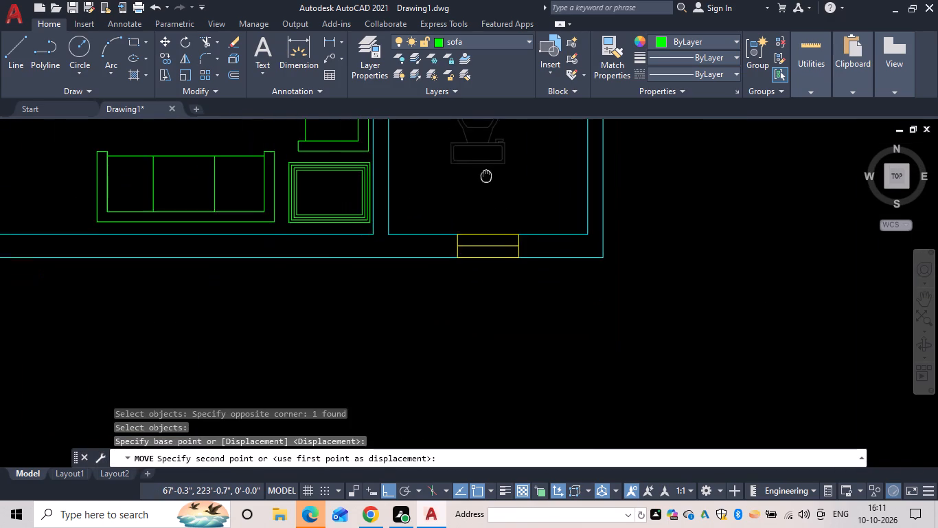
{"action": "left_click", "coordinate": [428, 232]}
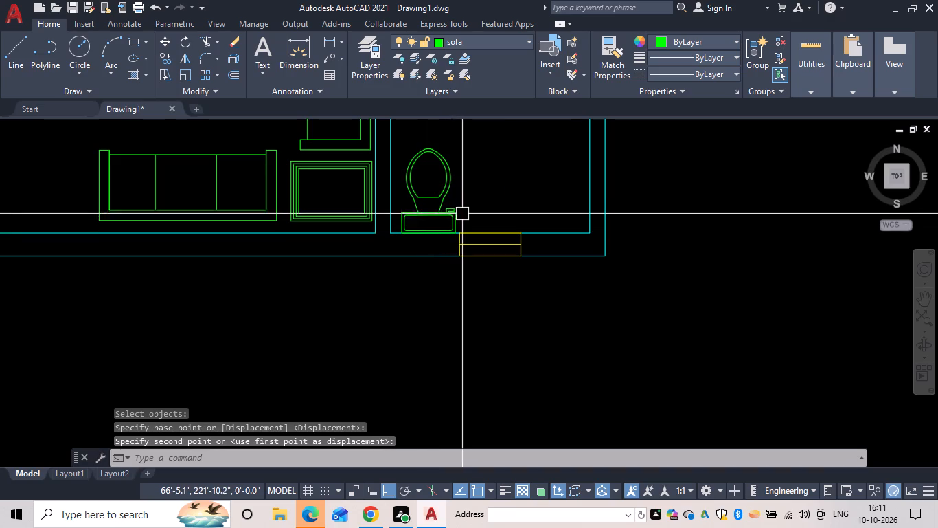
{"action": "key", "text": "Escape"}
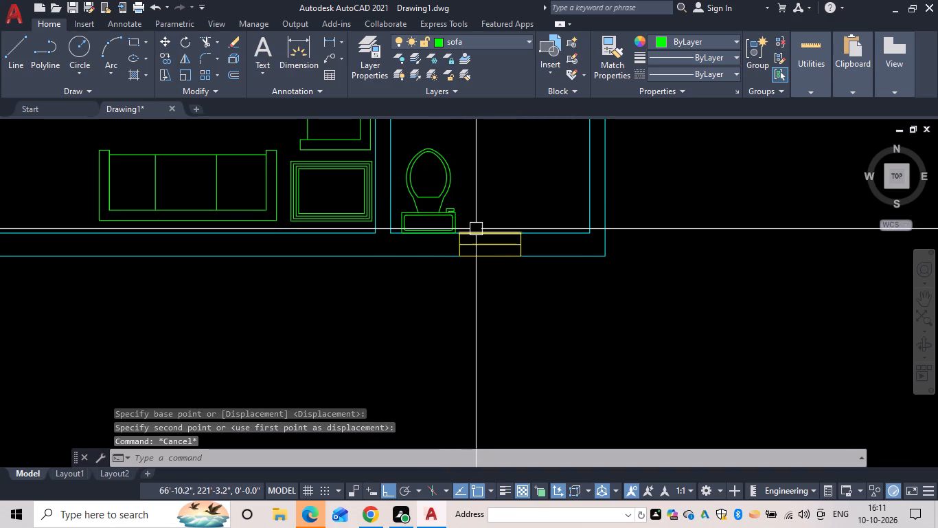
Move the toilet west along the window wall until its tank fits into the bathroom's southwest corner.
{"action": "type", "text": "m"}
{"action": "key", "text": "space"}
{"action": "left_click_drag", "start_coordinate": [478, 221], "coordinate": [439, 197]}
{"action": "left_click", "coordinate": [431, 191]}
{"action": "key", "text": "space"}
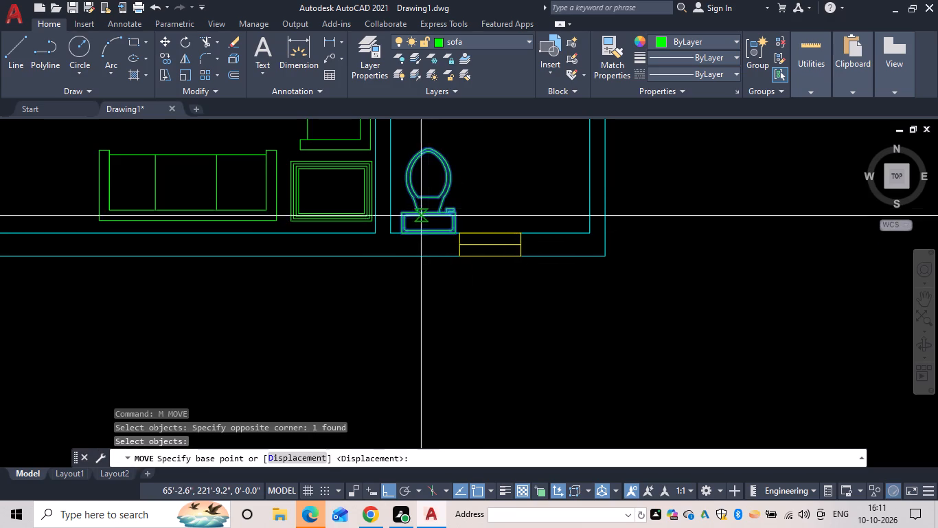
{"action": "scroll", "coordinate": [390, 228], "scroll_direction": "up", "scroll_amount": 3}
{"action": "left_click_drag", "start_coordinate": [424, 247], "coordinate": [401, 247]}
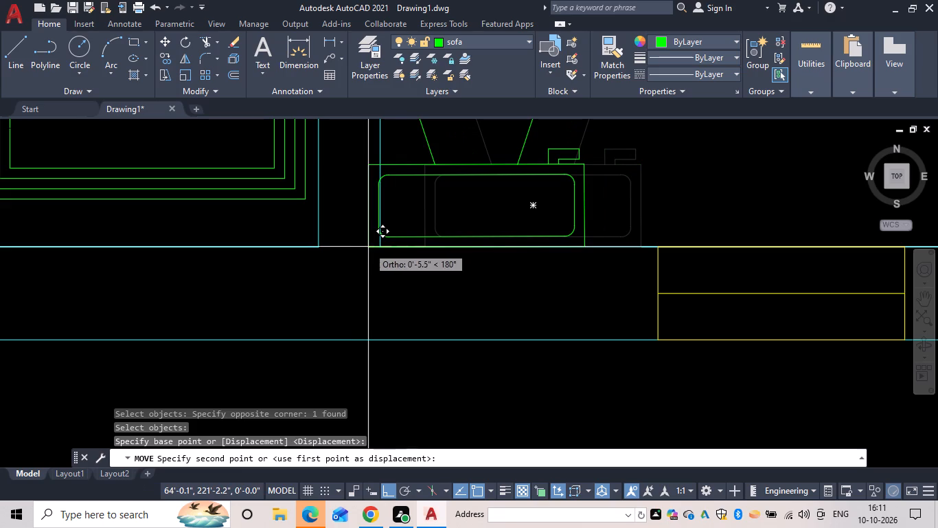
{"action": "left_click", "coordinate": [382, 245]}
{"action": "scroll", "coordinate": [453, 230], "scroll_direction": "down", "scroll_amount": 4}
{"action": "middle_click_drag", "start_coordinate": [463, 228], "coordinate": [450, 245]}
{"action": "scroll", "coordinate": [495, 227], "scroll_direction": "up", "scroll_amount": 2}
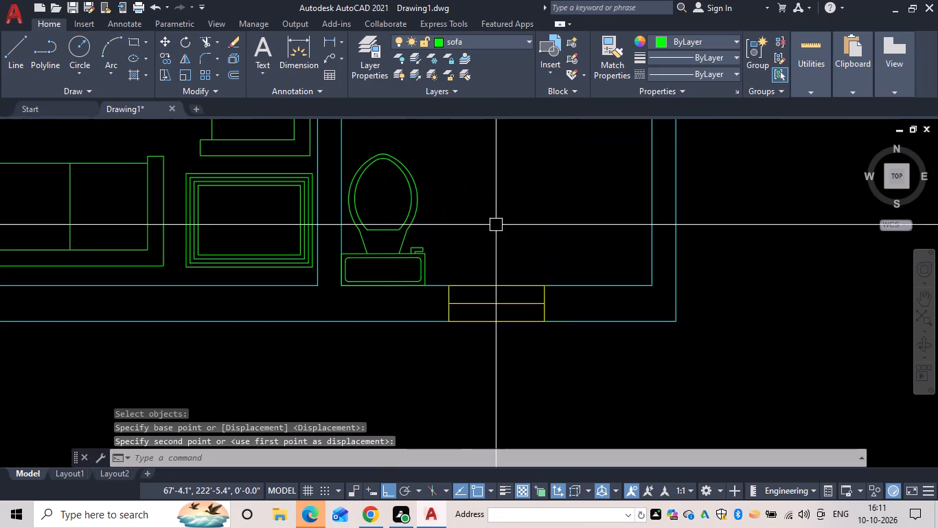
{"action": "middle_click", "coordinate": [496, 225]}
{"action": "scroll", "coordinate": [440, 241], "scroll_direction": "down", "scroll_amount": 2}
{"action": "middle_click_drag", "start_coordinate": [443, 240], "coordinate": [439, 291]}
{"action": "key", "text": "Escape"}
{"action": "key", "text": "Escape"}
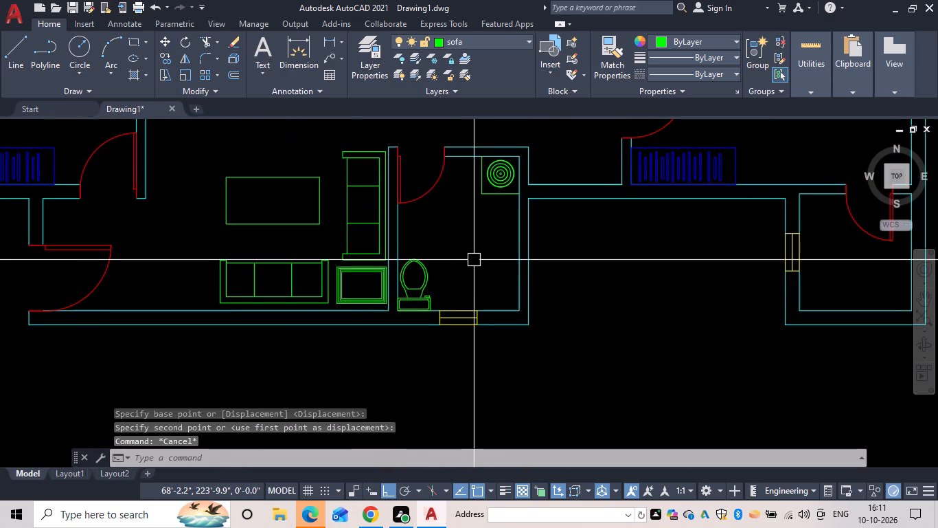
Draw a bathtub outline in the bathroom's southeast corner, 5' long along the east wall and 3' wide, closing on the window wall.
{"action": "key", "text": "l"}
{"action": "key", "text": "space"}
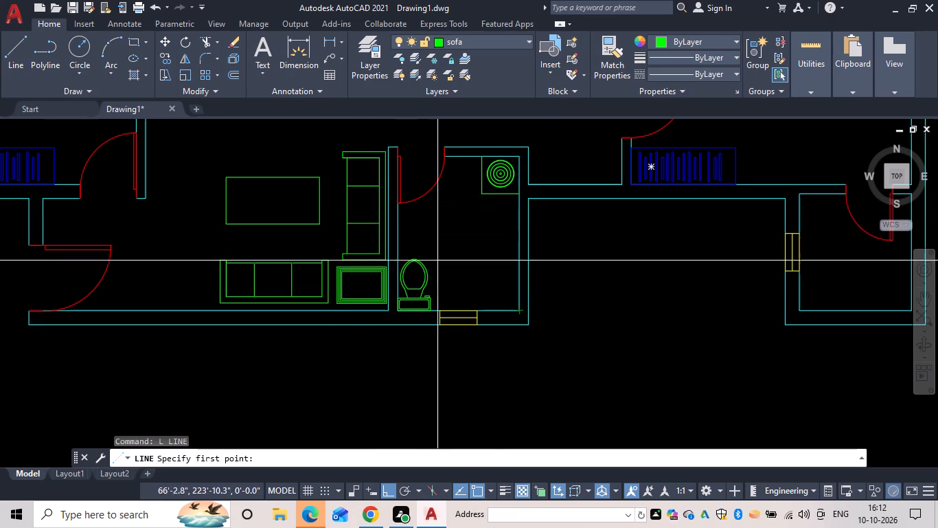
{"action": "scroll", "coordinate": [506, 296], "scroll_direction": "up", "scroll_amount": 2}
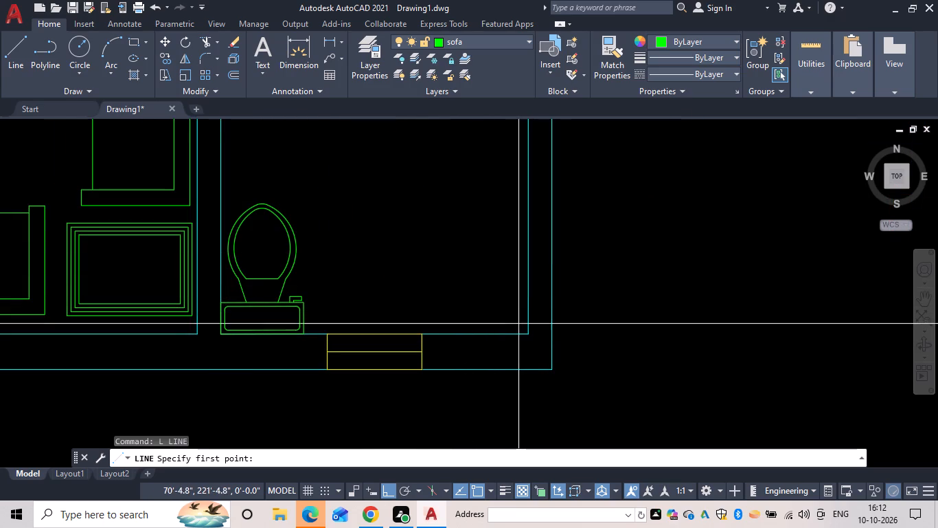
{"action": "left_click_drag", "start_coordinate": [529, 334], "coordinate": [527, 272]}
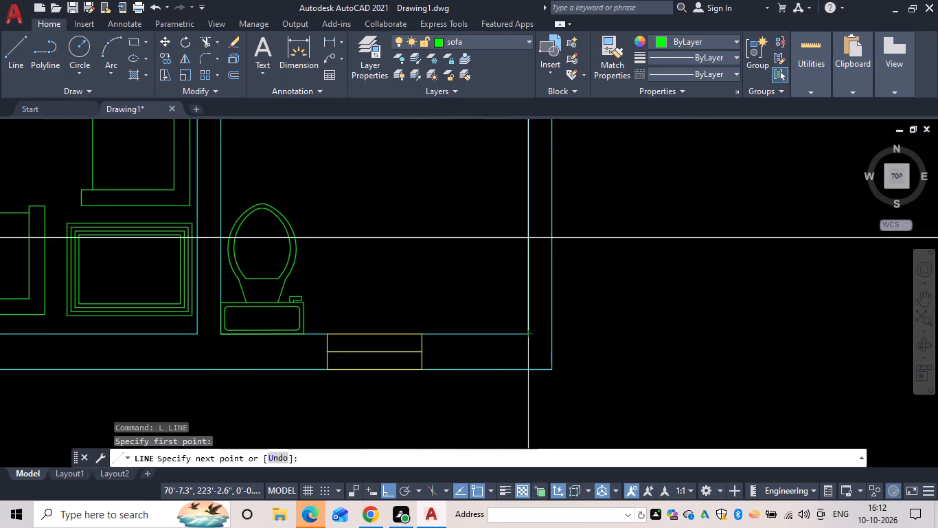
{"action": "scroll", "coordinate": [525, 148], "scroll_direction": "down", "scroll_amount": 1}
{"action": "middle_click_drag", "start_coordinate": [525, 151], "coordinate": [542, 268]}
{"action": "scroll", "coordinate": [564, 279], "scroll_direction": "up", "scroll_amount": 3}
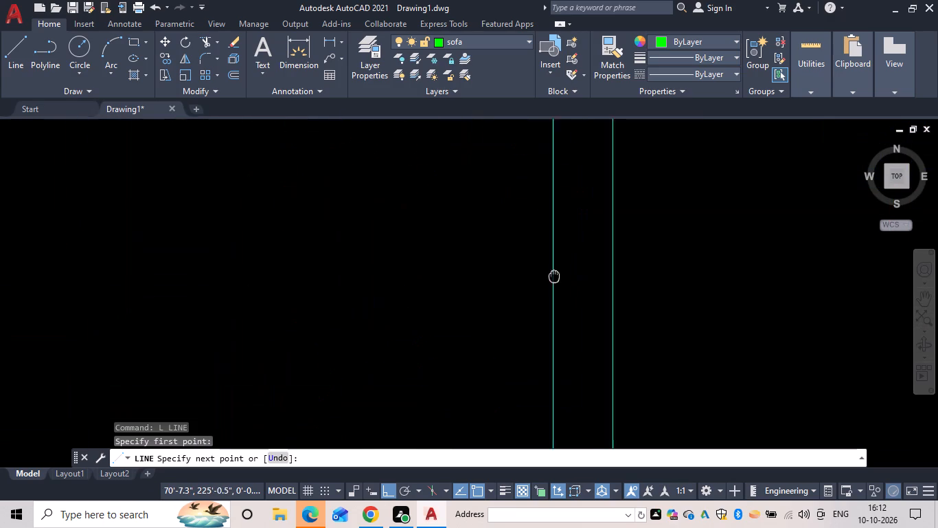
{"action": "middle_click_drag", "start_coordinate": [542, 268], "coordinate": [534, 265]}
{"action": "scroll", "coordinate": [545, 245], "scroll_direction": "down", "scroll_amount": 4}
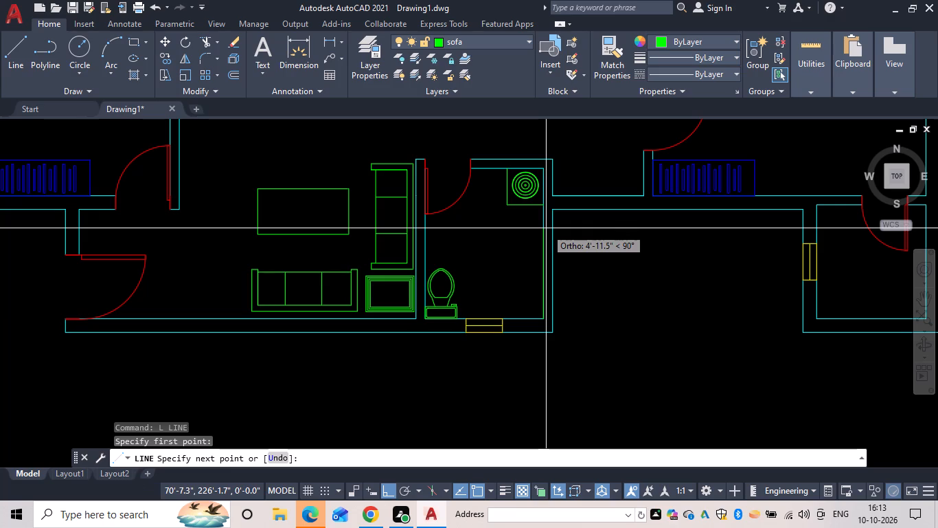
{"action": "type", "text": "3'"}
{"action": "key", "text": "space"}
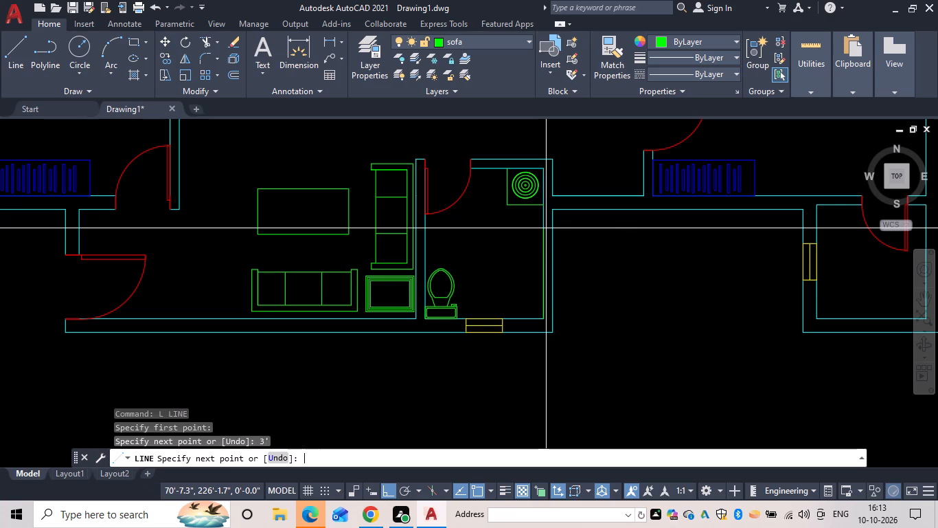
{"action": "key", "text": "ctrl+z"}
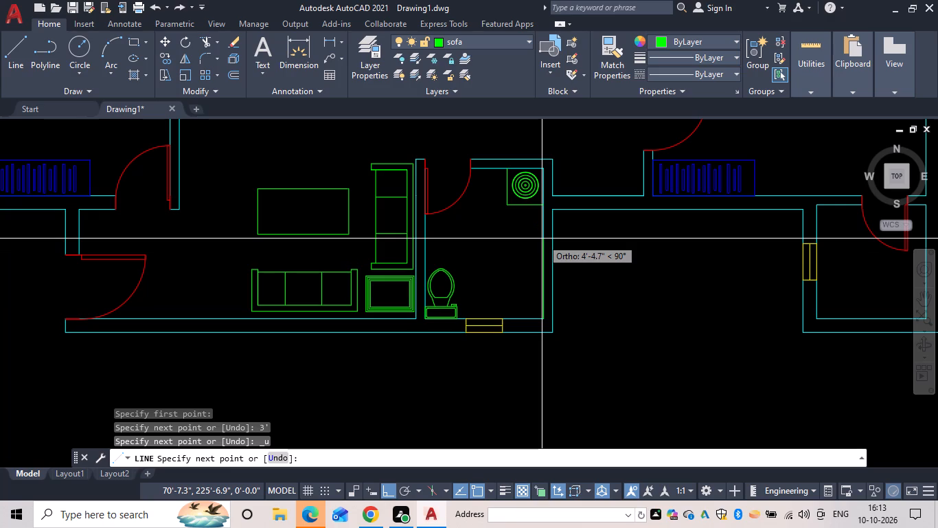
{"action": "type", "text": "5'"}
{"action": "key", "text": "space"}
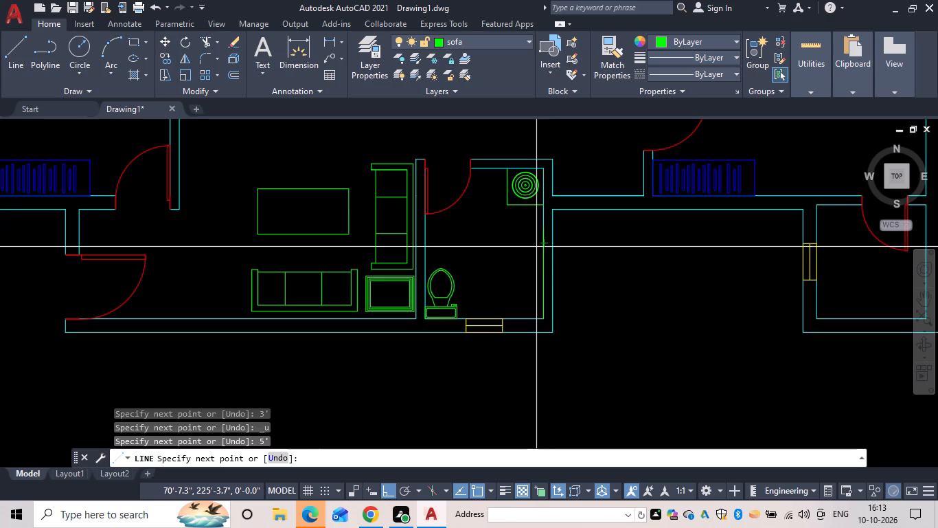
{"action": "type", "text": "3'"}
{"action": "key", "text": "space"}
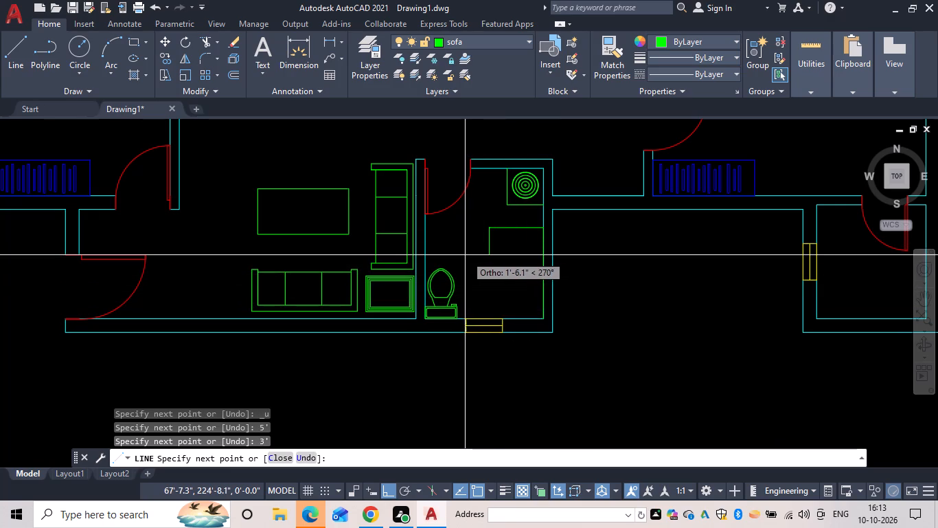
{"action": "scroll", "coordinate": [459, 260], "scroll_direction": "up", "scroll_amount": 1}
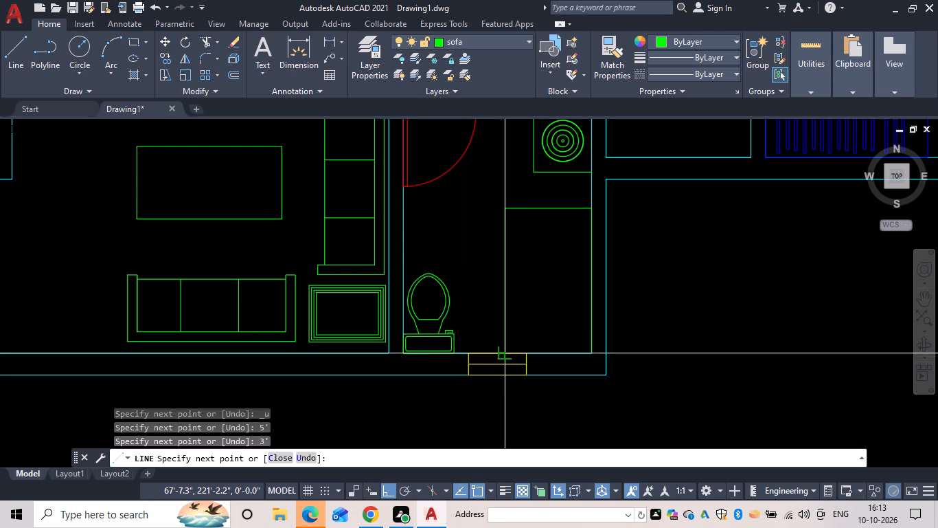
{"action": "left_click", "coordinate": [501, 353]}
{"action": "key", "text": "Escape"}
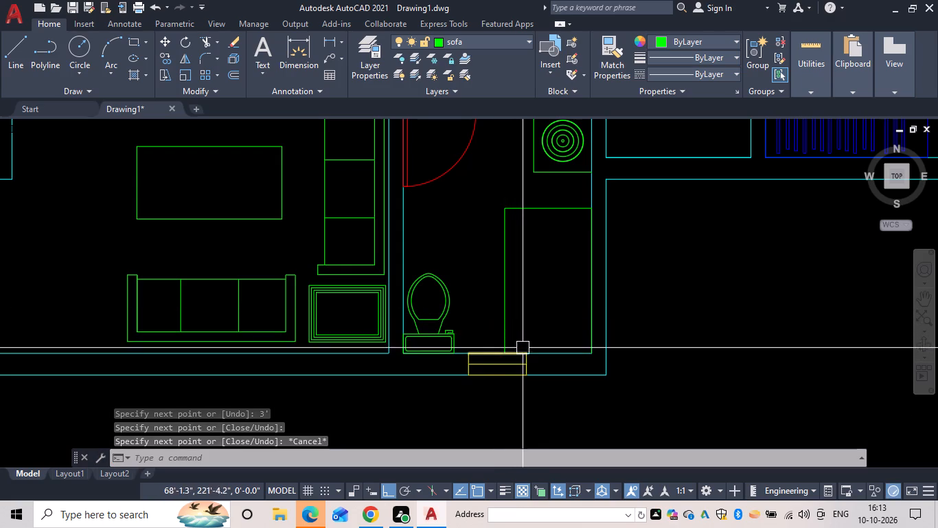
{"action": "key", "text": "Escape"}
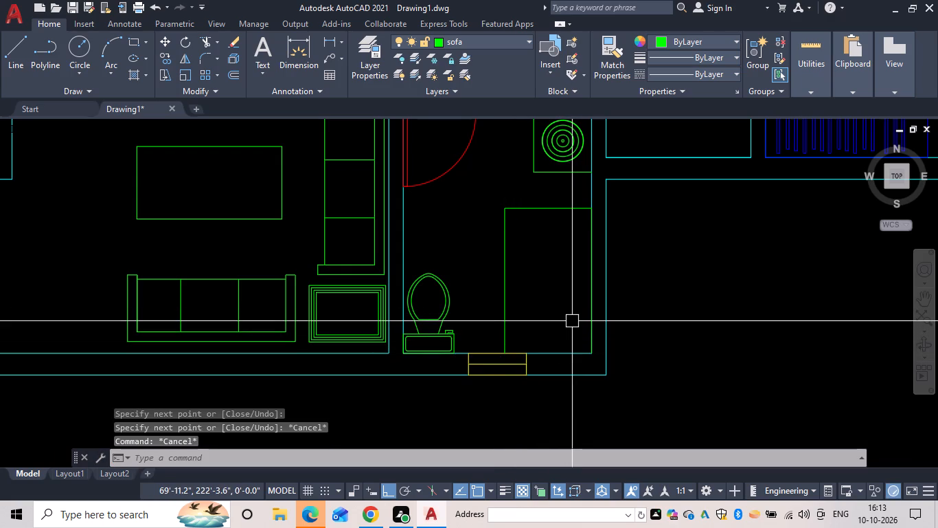
Offset the window-wall line and the bathtub's two long sides inward by 2 inches.
{"action": "type", "text": "of 2"}
{"action": "key", "text": "space"}
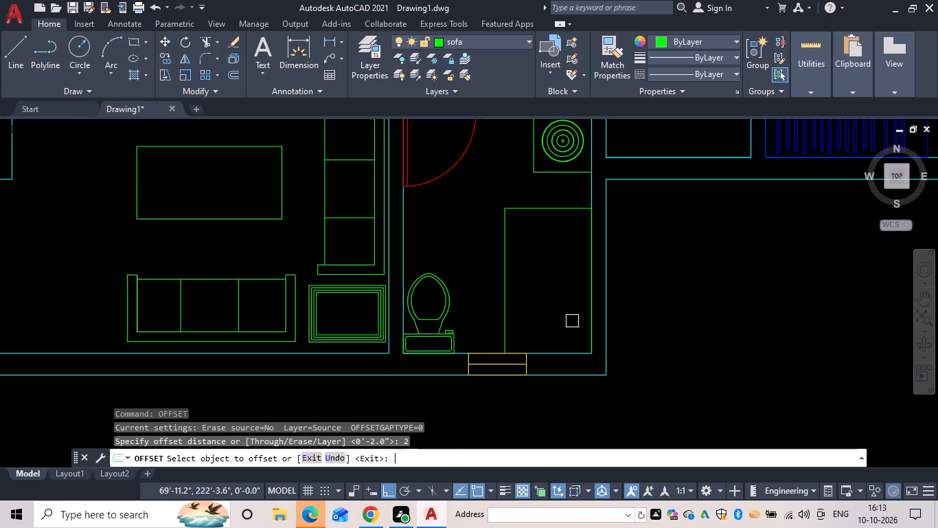
{"action": "left_click_drag", "start_coordinate": [560, 353], "coordinate": [560, 345]}
{"action": "left_click_drag", "start_coordinate": [550, 302], "coordinate": [556, 306]}
{"action": "left_click_drag", "start_coordinate": [591, 307], "coordinate": [580, 308]}
{"action": "left_click", "coordinate": [569, 309]}
{"action": "left_click_drag", "start_coordinate": [509, 309], "coordinate": [531, 306]}
{"action": "left_click", "coordinate": [559, 300]}
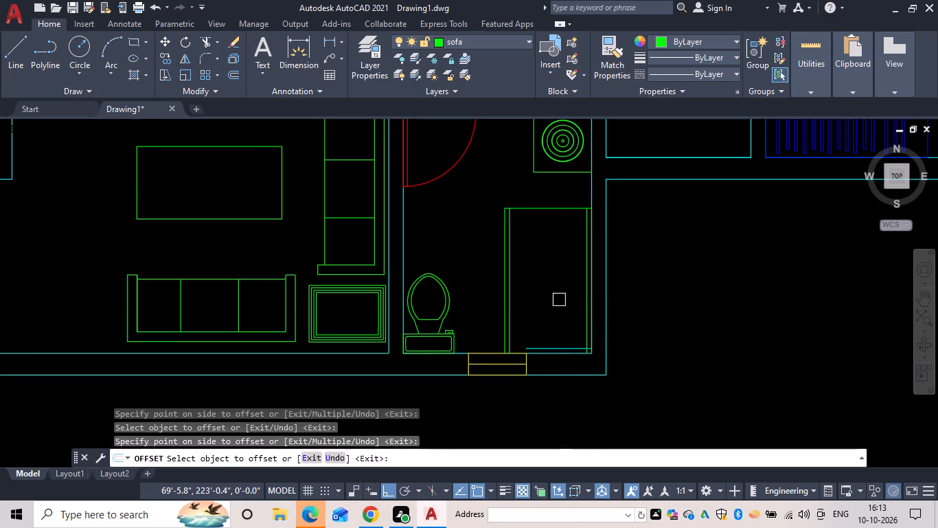
{"action": "key", "text": "Escape"}
Extend the offset window-wall line west to the bathtub's inner side line, and extend that side line southward.
{"action": "type", "text": "ex"}
{"action": "key", "text": "space"}
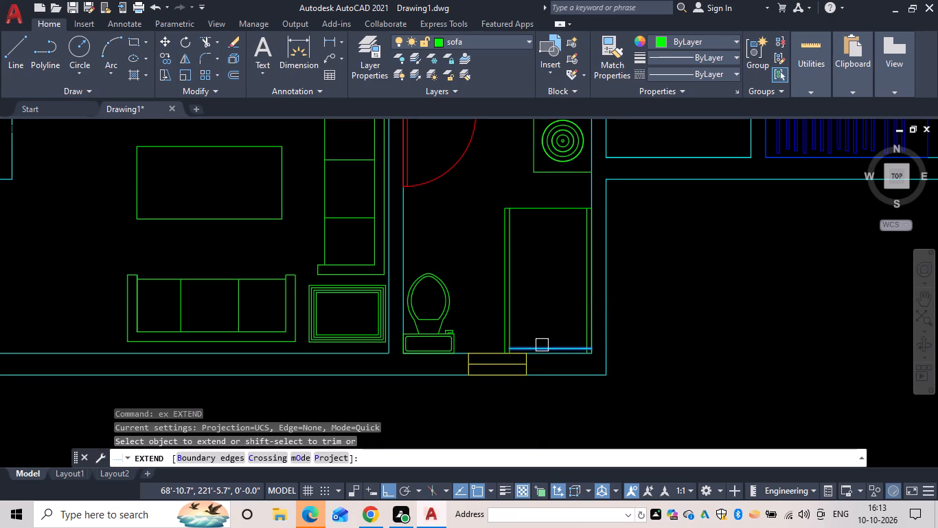
{"action": "left_click", "coordinate": [542, 345]}
{"action": "left_click", "coordinate": [512, 318]}
{"action": "scroll", "coordinate": [560, 362], "scroll_direction": "up", "scroll_amount": 2}
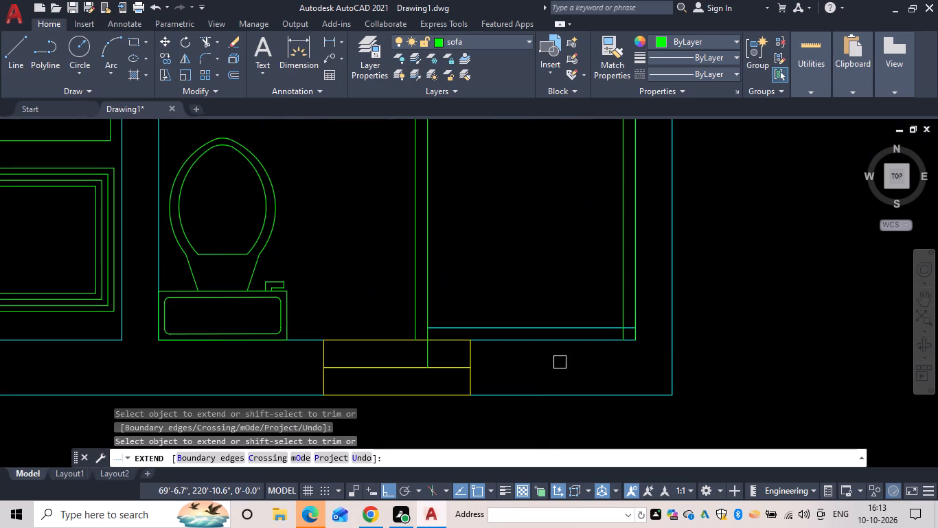
{"action": "key", "text": "Escape"}
Trim the overshooting ends of the inner lines at the bathtub's two southern corners to leave clean inner corners.
{"action": "type", "text": "tr"}
{"action": "key", "text": "space"}
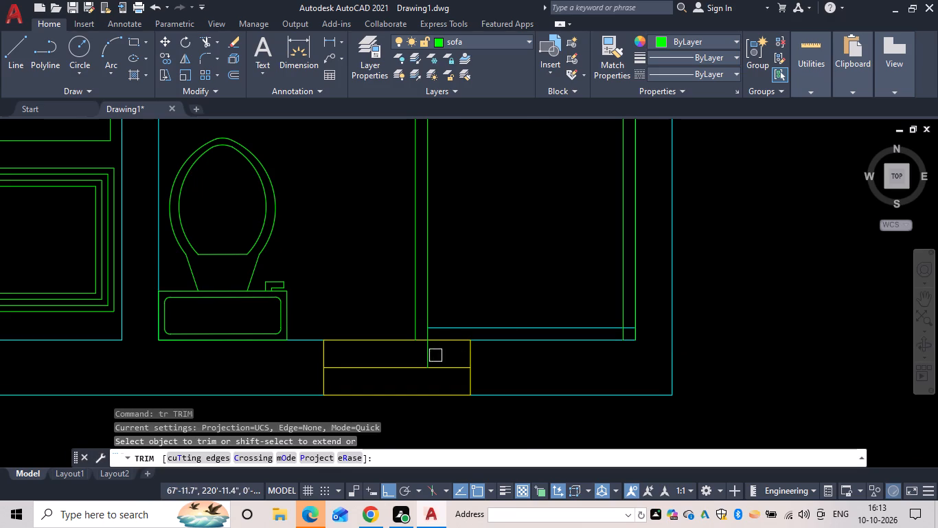
{"action": "left_click", "coordinate": [431, 353]}
{"action": "scroll", "coordinate": [425, 337], "scroll_direction": "up", "scroll_amount": 3}
{"action": "left_click_drag", "start_coordinate": [422, 333], "coordinate": [433, 333]}
{"action": "scroll", "coordinate": [516, 332], "scroll_direction": "down", "scroll_amount": 3}
{"action": "middle_click_drag", "start_coordinate": [516, 332], "coordinate": [319, 332]}
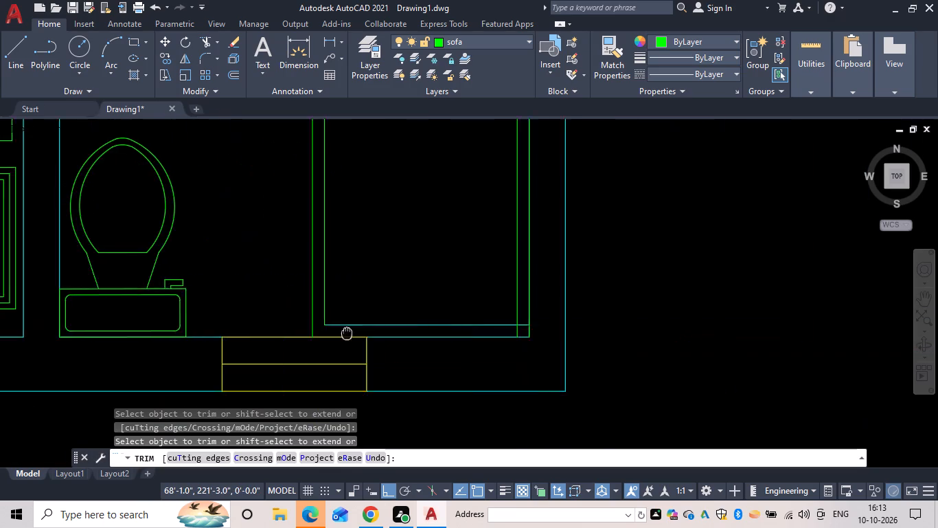
{"action": "middle_click_drag", "start_coordinate": [319, 332], "coordinate": [282, 329]}
{"action": "scroll", "coordinate": [282, 330], "scroll_direction": "up", "scroll_amount": 1}
{"action": "scroll", "coordinate": [491, 320], "scroll_direction": "up", "scroll_amount": 4}
{"action": "left_click_drag", "start_coordinate": [680, 358], "coordinate": [897, 302]}
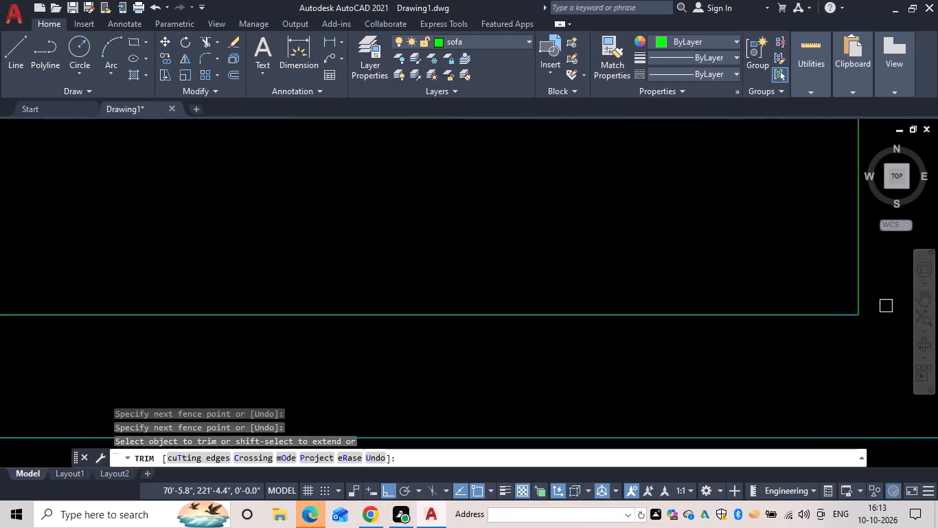
{"action": "scroll", "coordinate": [751, 351], "scroll_direction": "down", "scroll_amount": 6}
{"action": "scroll", "coordinate": [615, 289], "scroll_direction": "down", "scroll_amount": 2}
{"action": "middle_click_drag", "start_coordinate": [613, 289], "coordinate": [568, 349]}
{"action": "key", "text": "Escape"}
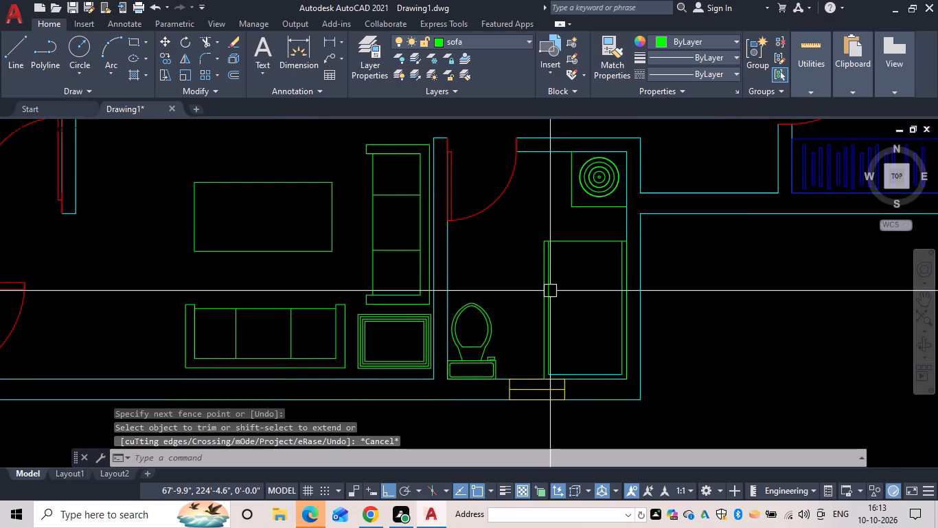
Draw a cross line between the bathtub's two inner side lines, about 9 inches below its north edge.
{"action": "type", "text": "l"}
{"action": "key", "text": "space"}
{"action": "key", "text": "space"}
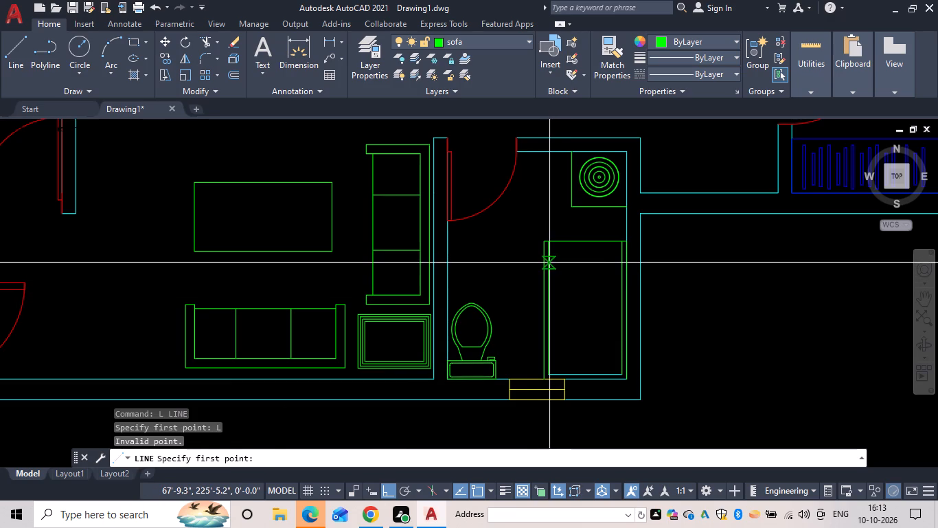
{"action": "left_click", "coordinate": [549, 263]}
{"action": "scroll", "coordinate": [600, 272], "scroll_direction": "up", "scroll_amount": 3}
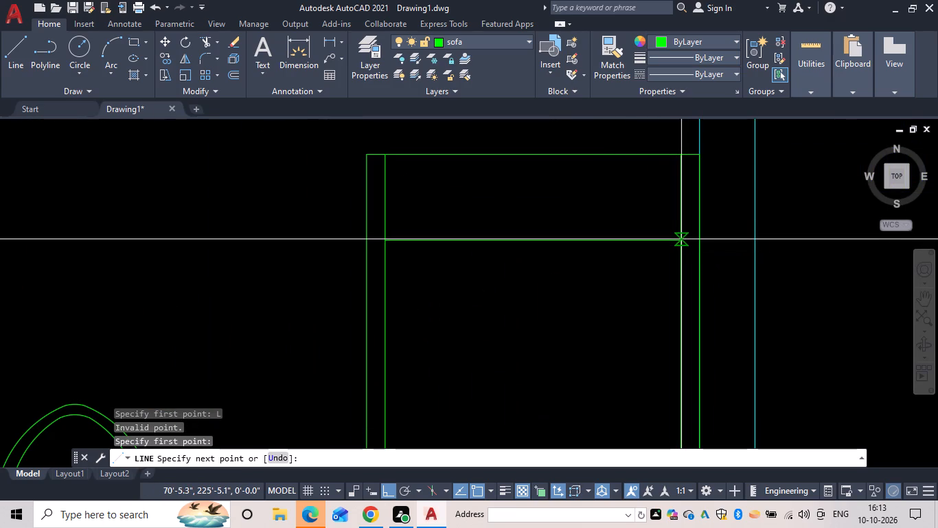
{"action": "left_click", "coordinate": [680, 241]}
{"action": "key", "text": "Escape"}
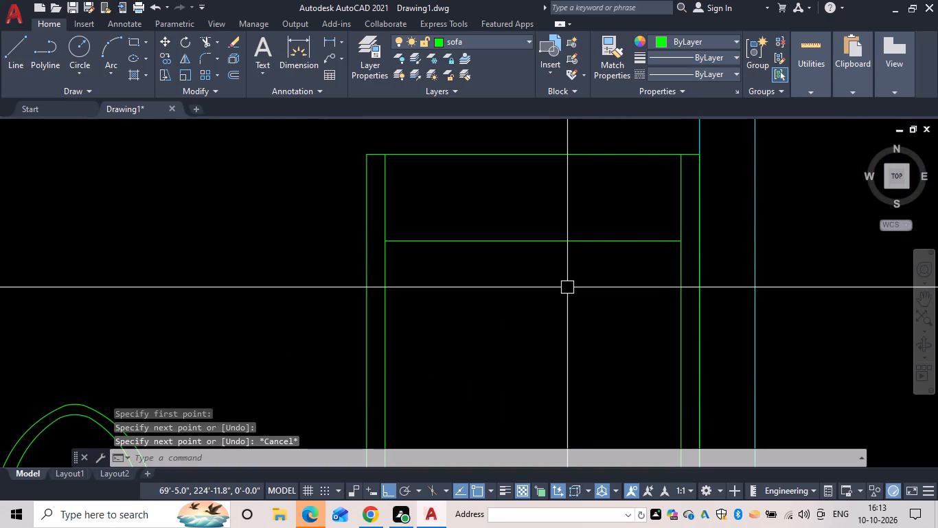
Draw a circle centred on the cross line's midpoint, with its radius of about 9 inches reaching the bathtub's north edge.
{"action": "type", "text": "c"}
{"action": "key", "text": "space"}
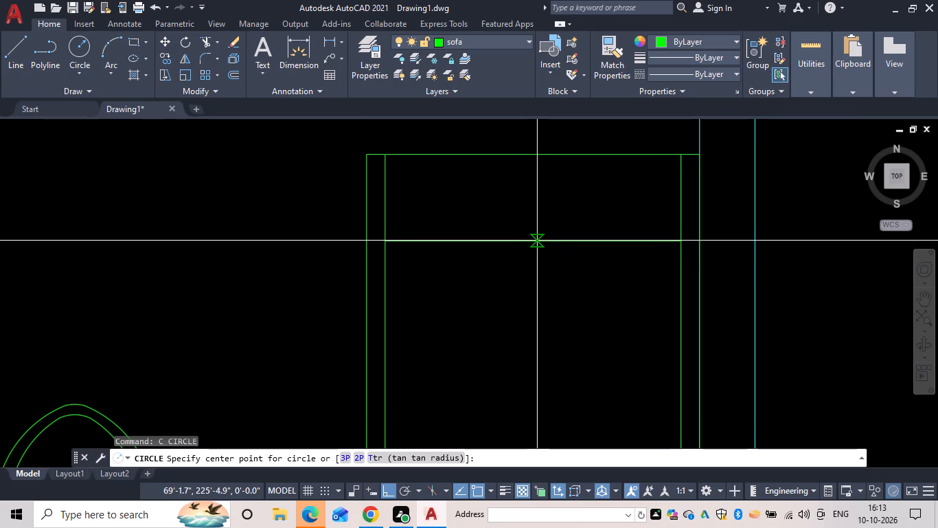
{"action": "left_click", "coordinate": [538, 240]}
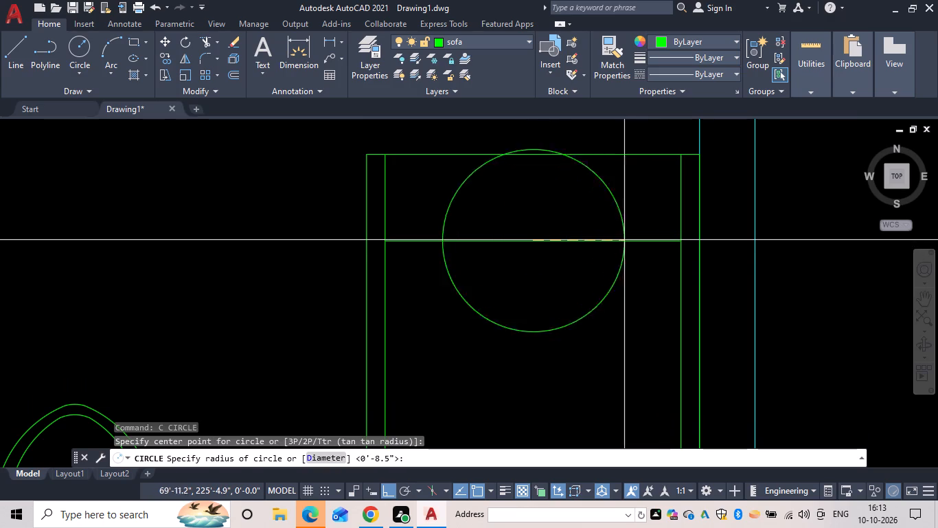
{"action": "left_click", "coordinate": [531, 158]}
{"action": "key", "text": "Escape"}
Trim away the circle at the bathtub's north end and the part of the cross line inside it.
{"action": "type", "text": "tr"}
{"action": "key", "text": "space"}
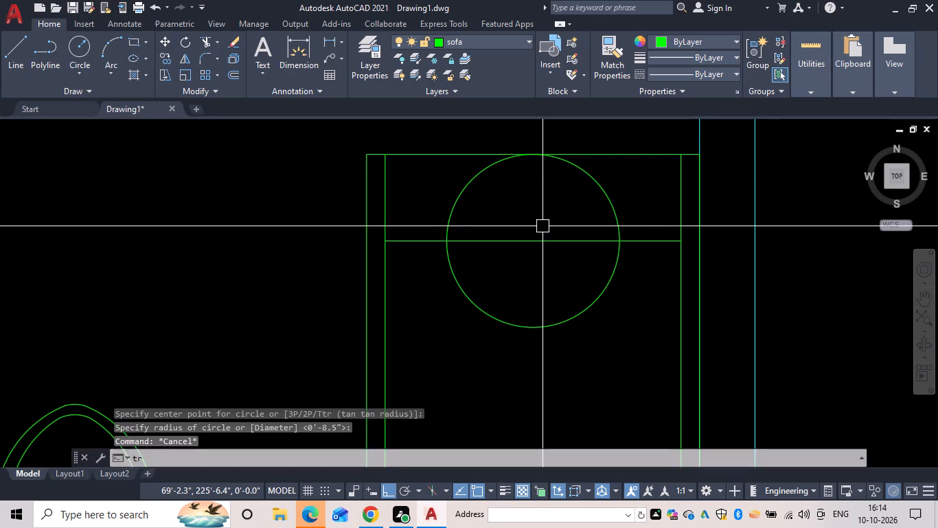
{"action": "left_click", "coordinate": [456, 274]}
{"action": "left_click", "coordinate": [538, 241]}
{"action": "scroll", "coordinate": [551, 256], "scroll_direction": "down", "scroll_amount": 2}
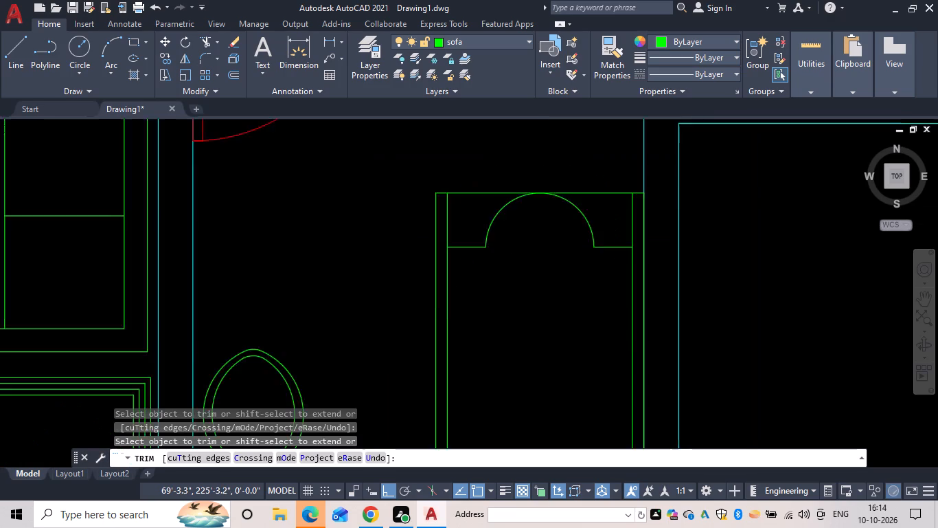
{"action": "scroll", "coordinate": [551, 256], "scroll_direction": "down", "scroll_amount": 1}
{"action": "left_click_drag", "start_coordinate": [534, 243], "coordinate": [546, 243]}
{"action": "left_click", "coordinate": [564, 241]}
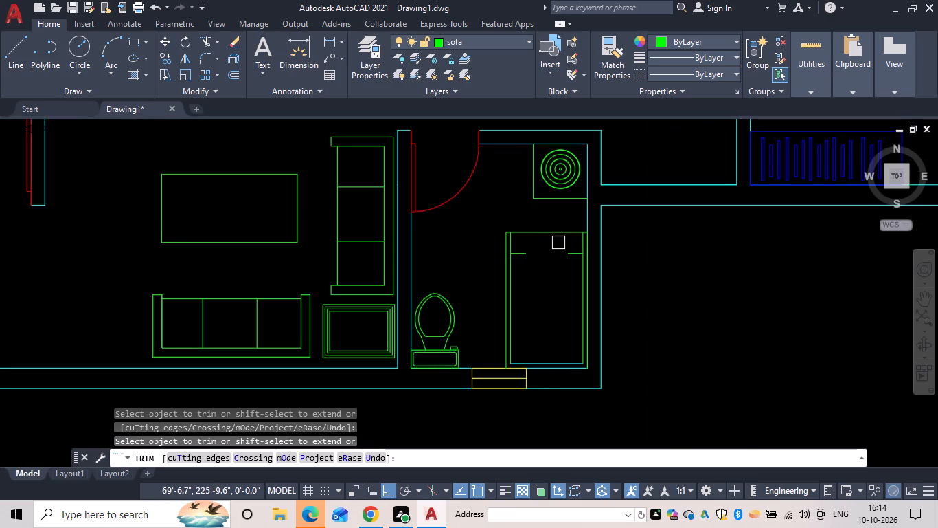
{"action": "key", "text": "Escape"}
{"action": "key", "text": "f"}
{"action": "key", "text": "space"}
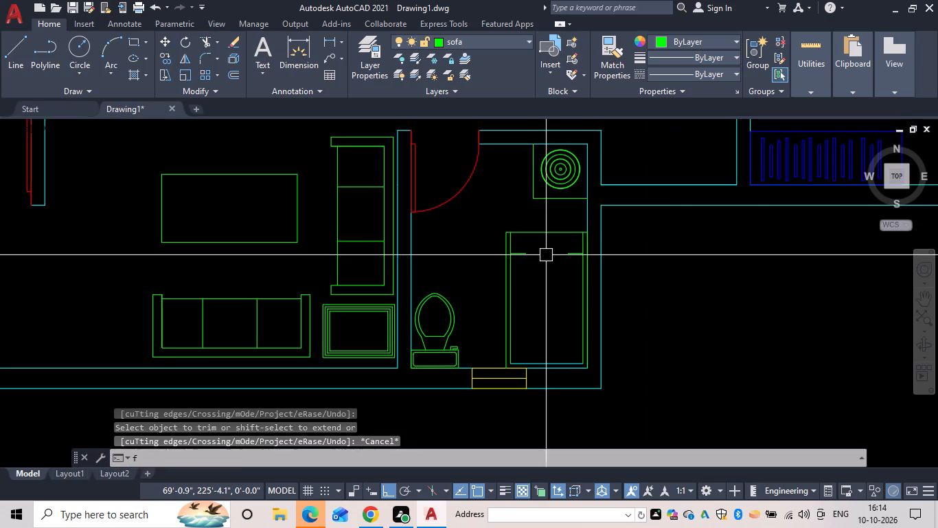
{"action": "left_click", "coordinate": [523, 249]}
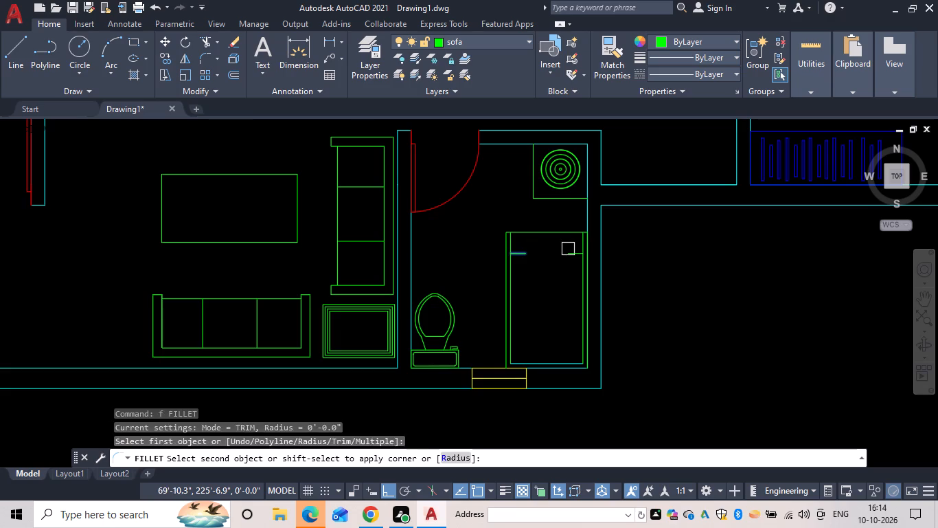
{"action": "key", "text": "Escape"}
Extend the west piece of the cross line eastward across the gap to the bathtub's east inner side line.
{"action": "type", "text": "ex"}
{"action": "key", "text": "space"}
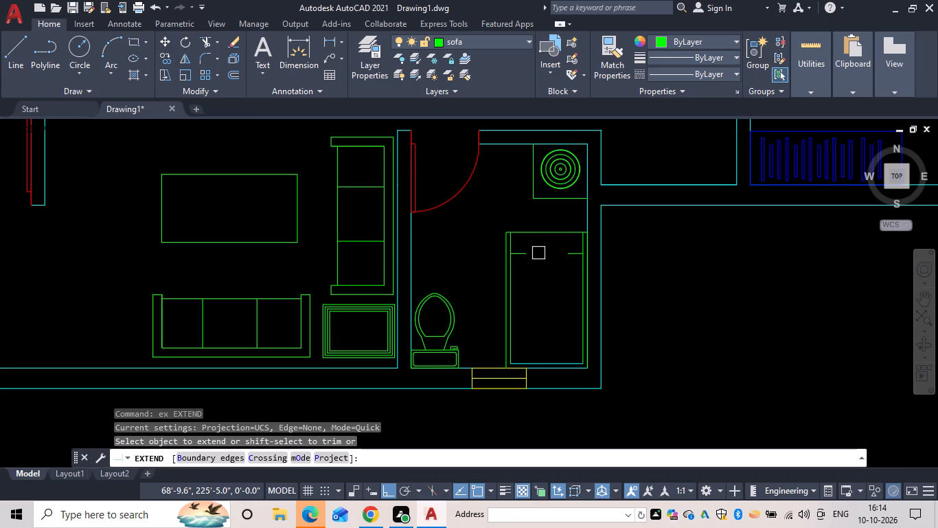
{"action": "left_click", "coordinate": [527, 249]}
{"action": "key", "text": "Escape"}
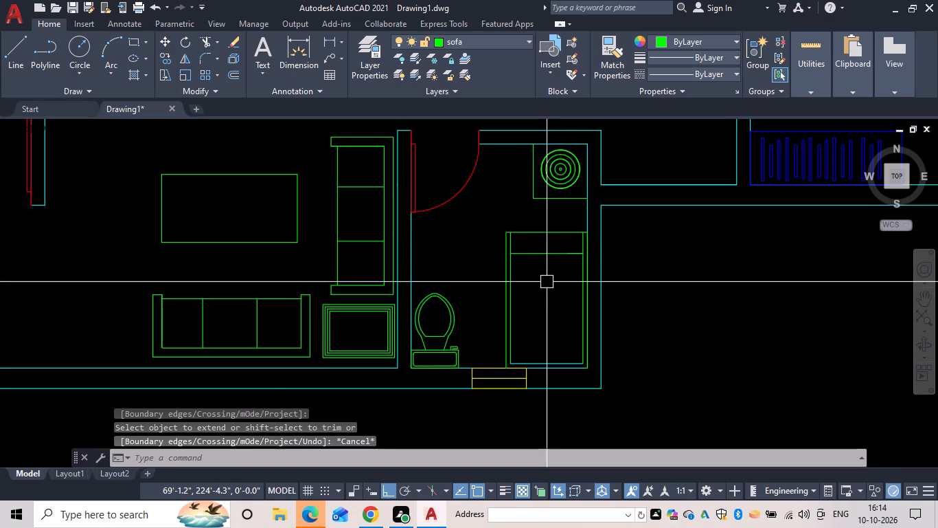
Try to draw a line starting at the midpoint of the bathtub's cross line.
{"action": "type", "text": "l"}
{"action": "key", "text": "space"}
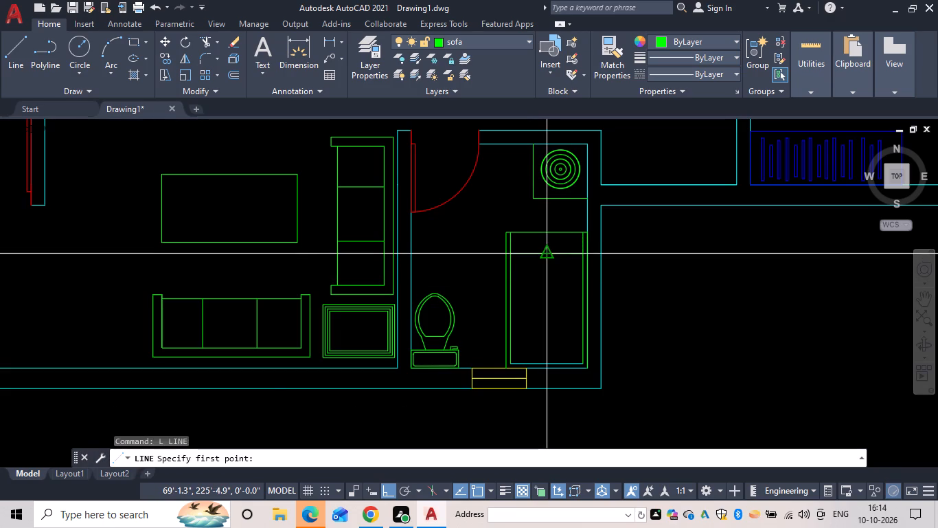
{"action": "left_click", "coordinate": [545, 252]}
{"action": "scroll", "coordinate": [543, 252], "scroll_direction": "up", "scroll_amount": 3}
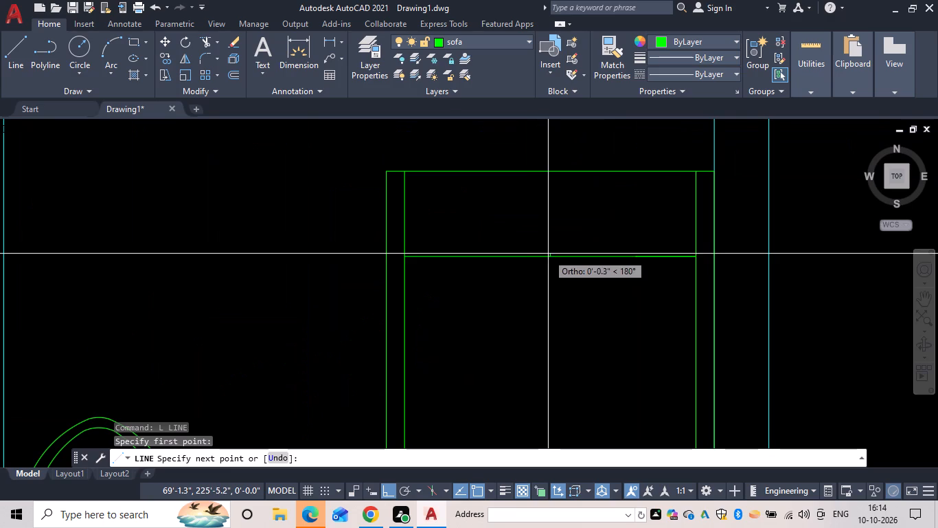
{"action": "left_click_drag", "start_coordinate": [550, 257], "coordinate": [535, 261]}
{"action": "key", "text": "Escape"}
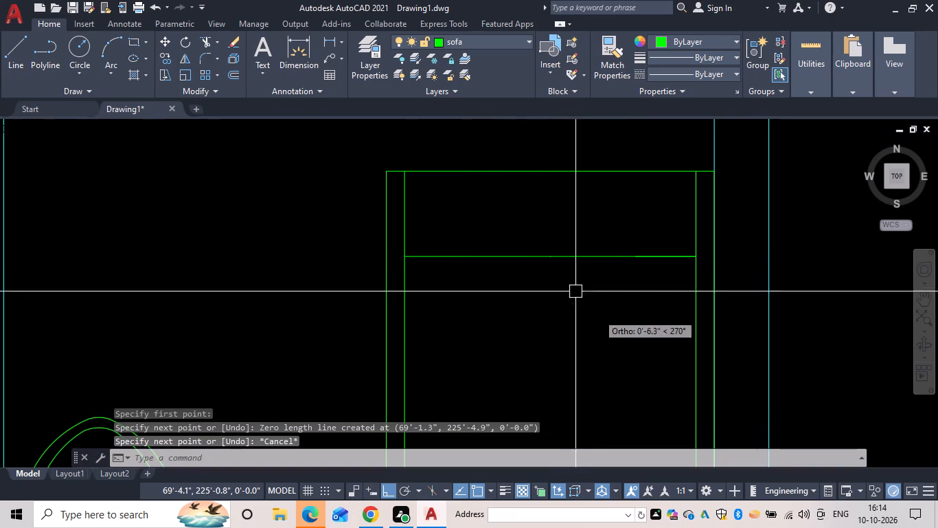
Draw two concentric circles centred on the cross line's midpoint, one reaching the inner side lines (radius about 1'-4") and one about 1'-2.3" in radius.
{"action": "type", "text": "c"}
{"action": "key", "text": "space"}
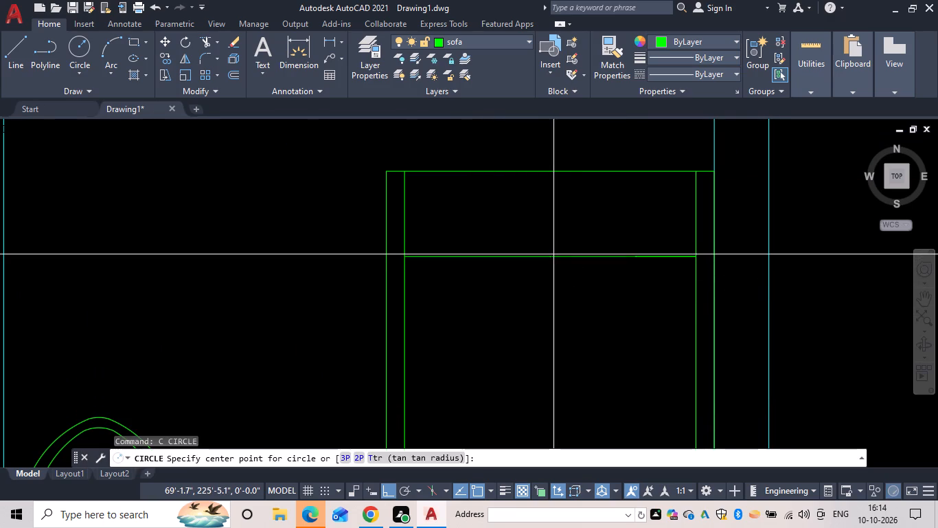
{"action": "left_click_drag", "start_coordinate": [551, 256], "coordinate": [545, 259]}
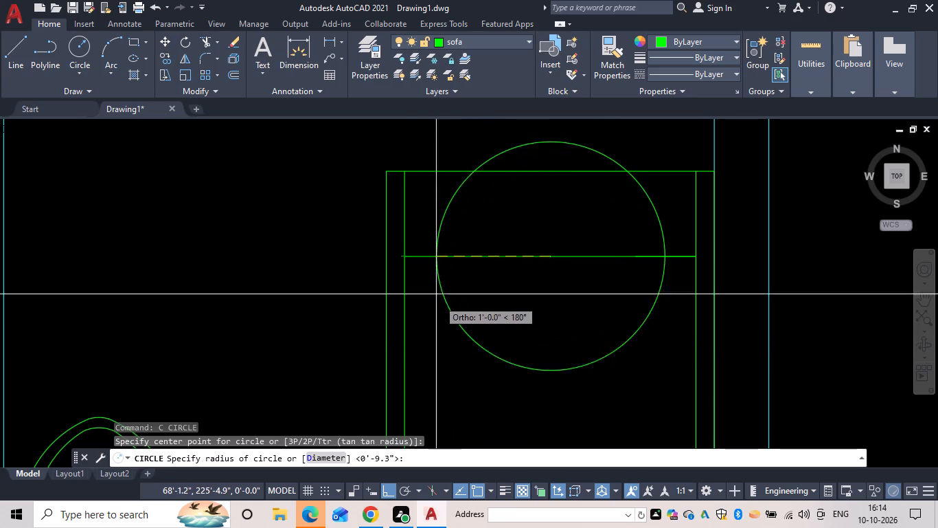
{"action": "left_click", "coordinate": [406, 256]}
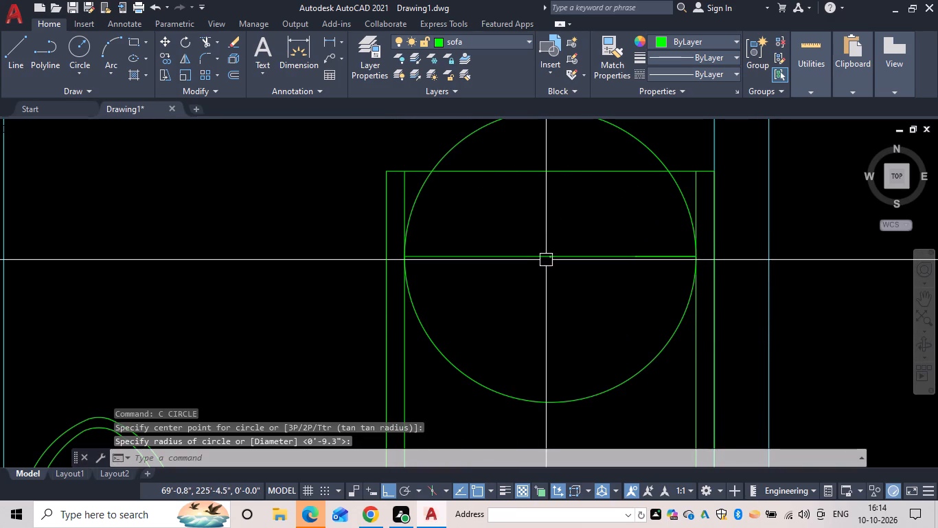
{"action": "key", "text": "space"}
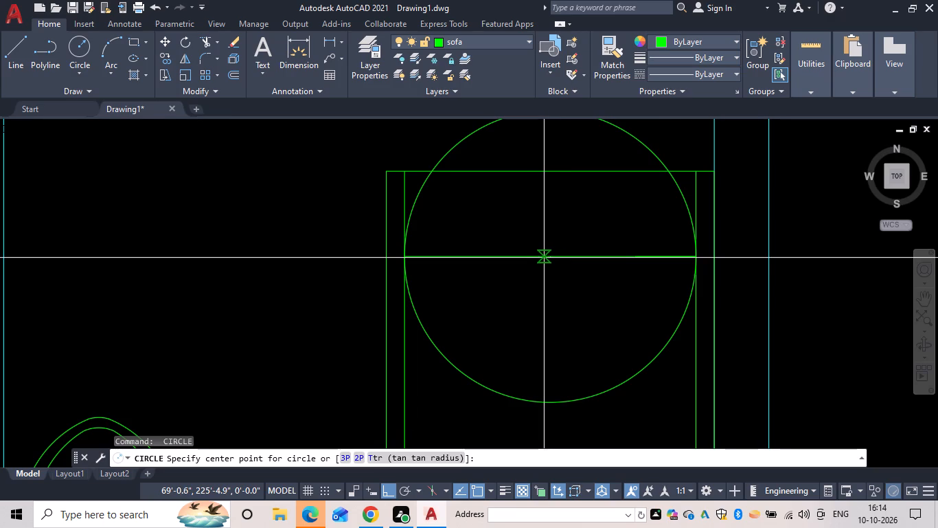
{"action": "left_click_drag", "start_coordinate": [551, 257], "coordinate": [550, 250]}
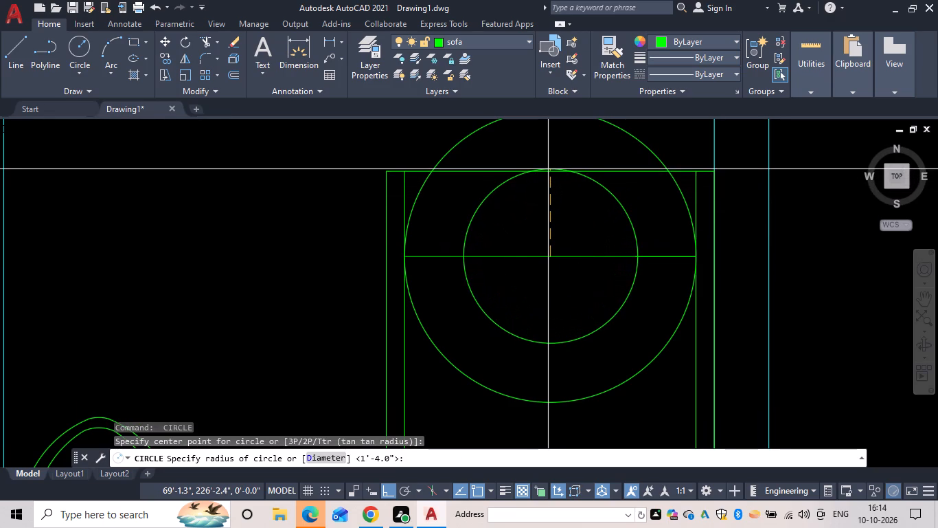
{"action": "left_click", "coordinate": [439, 126]}
{"action": "key", "text": "Escape"}
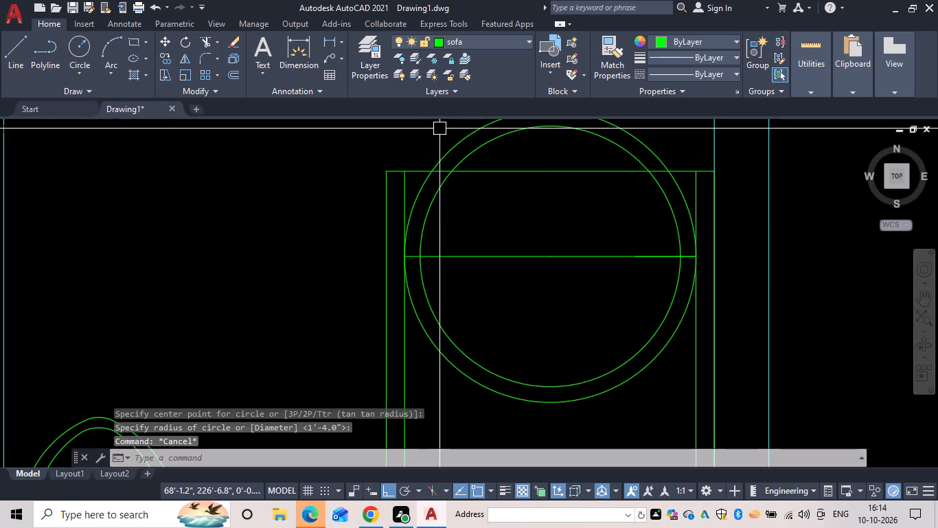
Trim both circles and the west inner side line above the cross line, plus the cross line within the inner circle.
{"action": "type", "text": "tr"}
{"action": "key", "text": "space"}
{"action": "left_click_drag", "start_coordinate": [436, 130], "coordinate": [667, 140]}
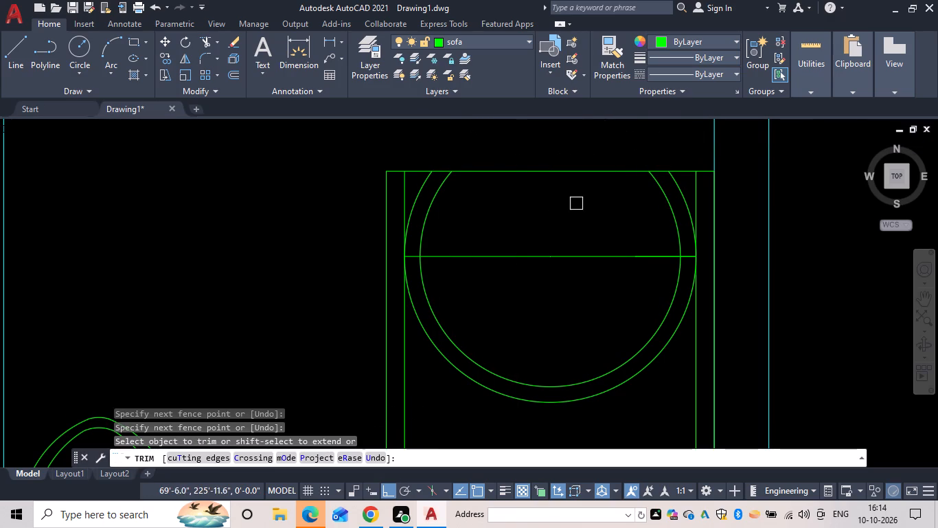
{"action": "left_click_drag", "start_coordinate": [420, 191], "coordinate": [447, 199]}
{"action": "left_click", "coordinate": [453, 201]}
{"action": "left_click", "coordinate": [424, 201]}
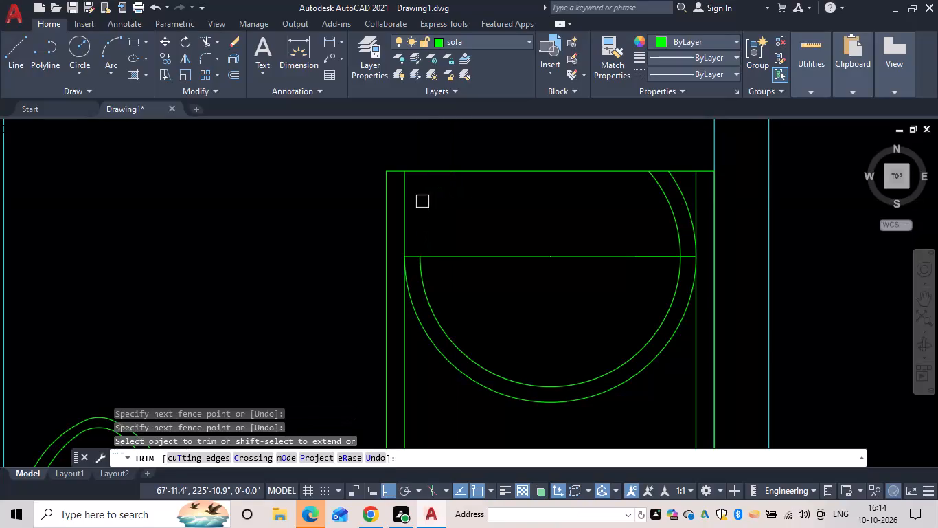
{"action": "left_click", "coordinate": [407, 189]}
{"action": "left_click", "coordinate": [676, 194]}
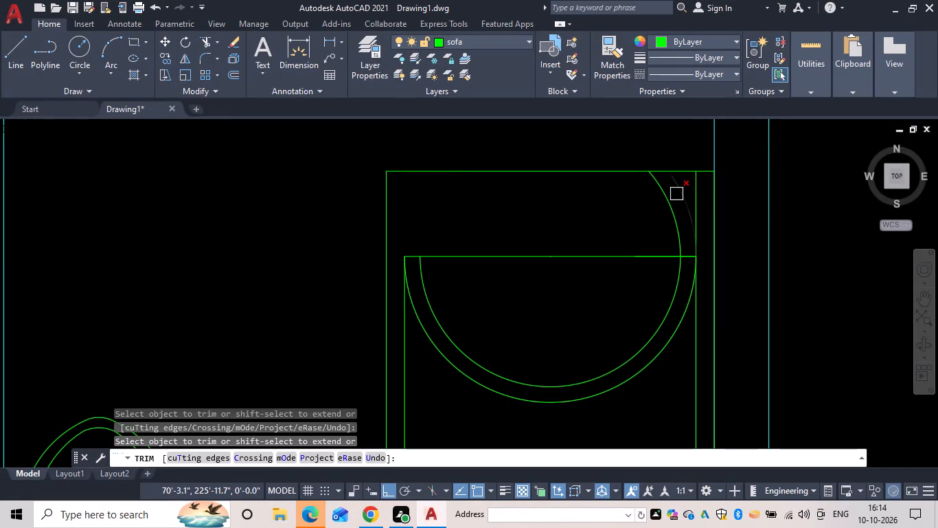
{"action": "left_click", "coordinate": [661, 198]}
{"action": "left_click", "coordinate": [627, 258]}
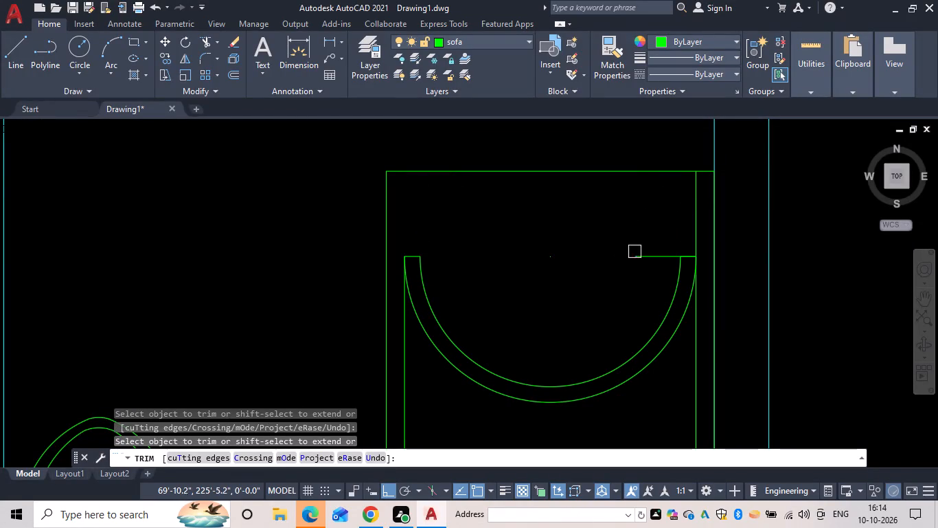
{"action": "left_click", "coordinate": [647, 252]}
Erase the stray zero-length line at the centre of the two arcs.
{"action": "double_click", "coordinate": [545, 255]}
{"action": "double_click", "coordinate": [553, 257]}
{"action": "key", "text": "Escape"}
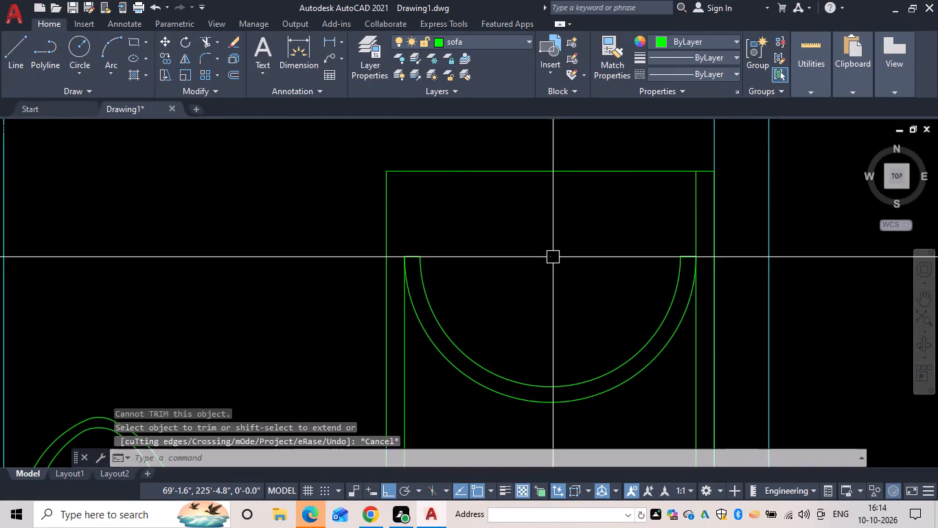
{"action": "left_click", "coordinate": [553, 257]}
{"action": "key", "text": "e"}
{"action": "key", "text": "space"}
Mirror the two arcs about the horizontal line through their ends so they curve northward, erasing the source arcs.
{"action": "scroll", "coordinate": [578, 291], "scroll_direction": "down", "scroll_amount": 3}
{"action": "middle_click_drag", "start_coordinate": [579, 288], "coordinate": [544, 242]}
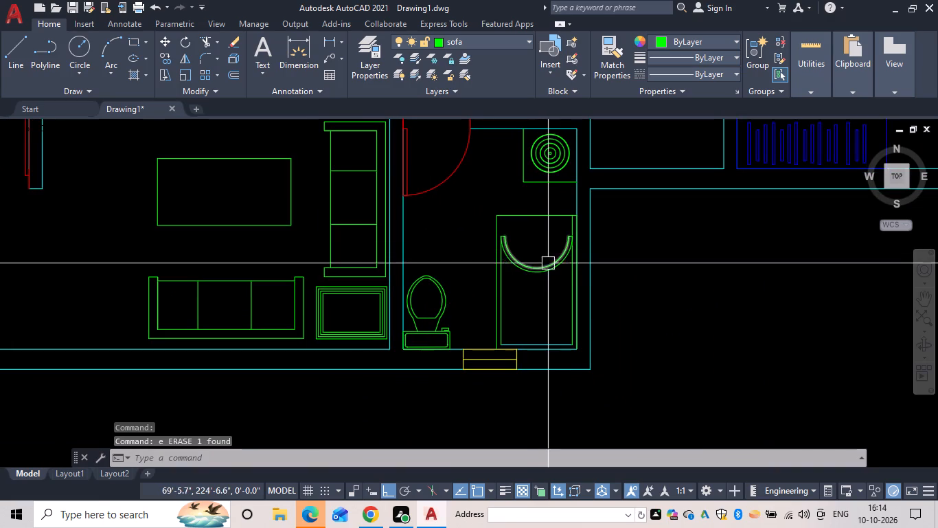
{"action": "key", "text": "Escape"}
{"action": "left_click_drag", "start_coordinate": [554, 280], "coordinate": [548, 263]}
{"action": "left_click", "coordinate": [545, 257]}
{"action": "left_click", "coordinate": [538, 236]}
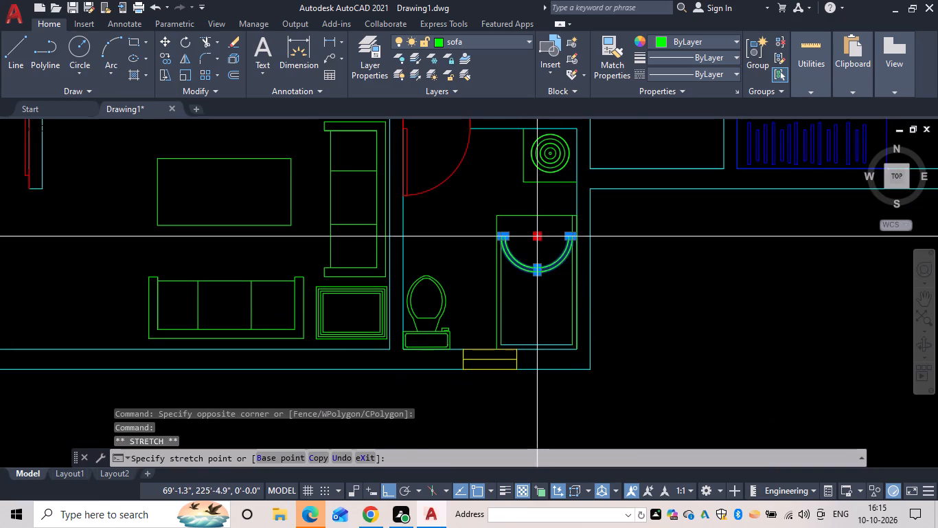
{"action": "key", "text": "Escape"}
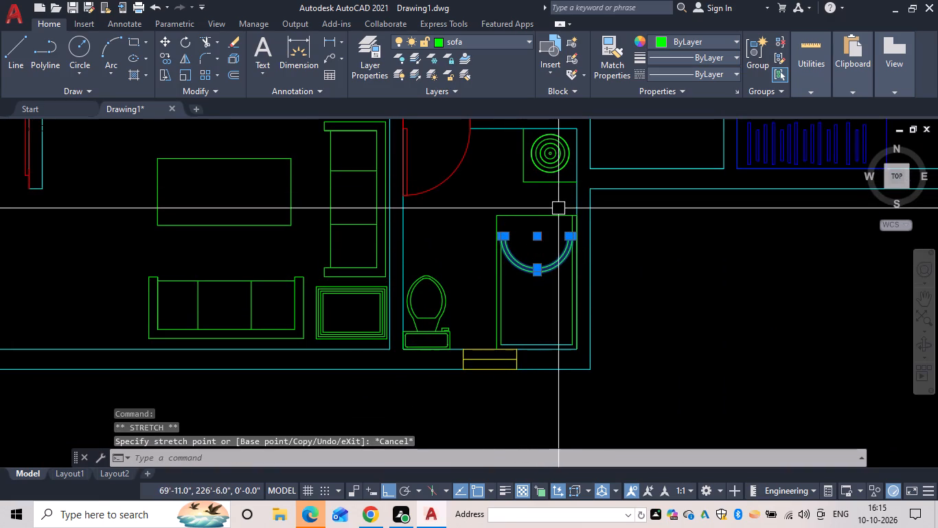
{"action": "key", "text": "m"}
{"action": "key", "text": "i"}
{"action": "key", "text": "space"}
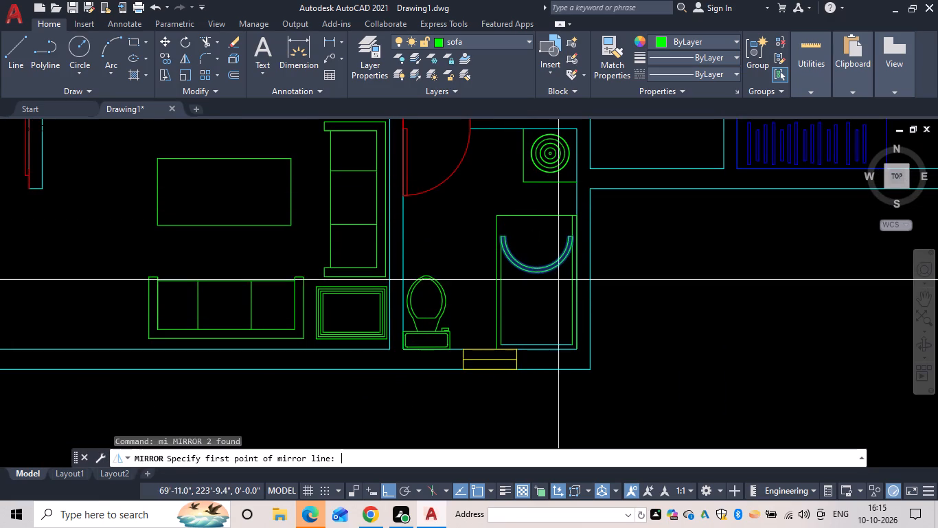
{"action": "left_click", "coordinate": [570, 236]}
{"action": "left_click", "coordinate": [449, 238]}
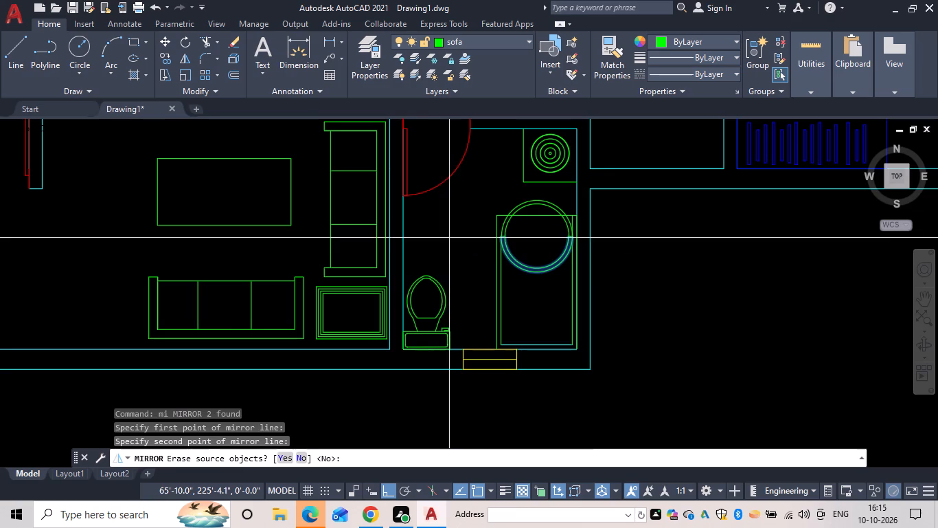
{"action": "type", "text": "y"}
{"action": "key", "text": "space"}
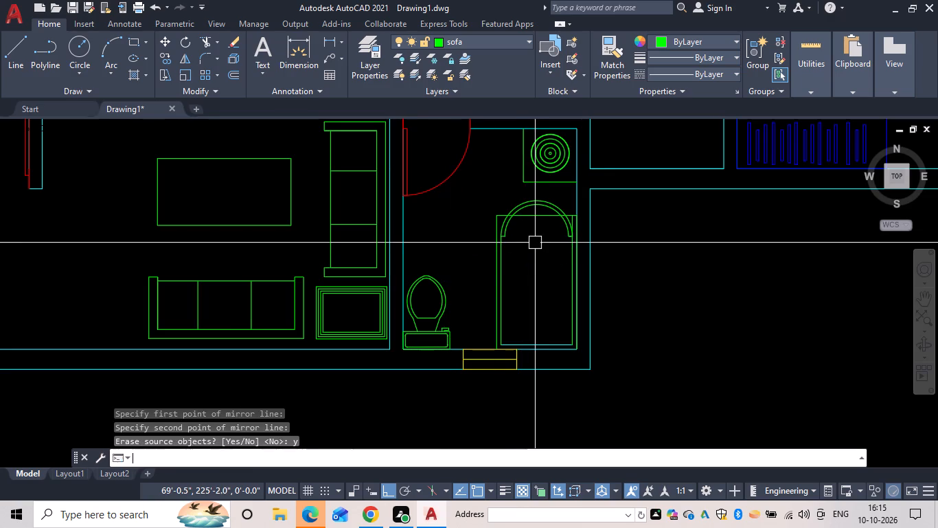
Move both mirrored arcs by their shared centre about 7.6 inches south, inside the bathtub's north edge.
{"action": "scroll", "coordinate": [540, 245], "scroll_direction": "up", "scroll_amount": 2}
{"action": "key", "text": "Escape"}
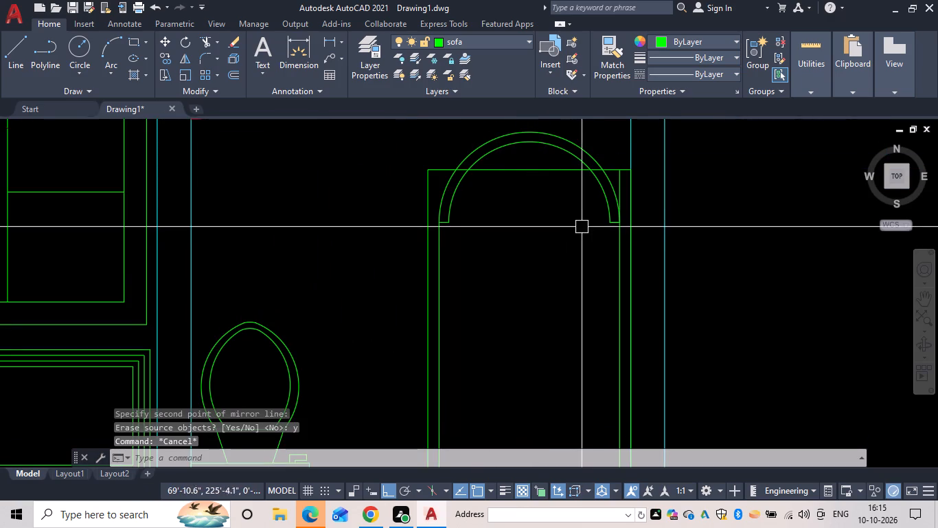
{"action": "left_click", "coordinate": [597, 188]}
{"action": "left_click", "coordinate": [584, 143]}
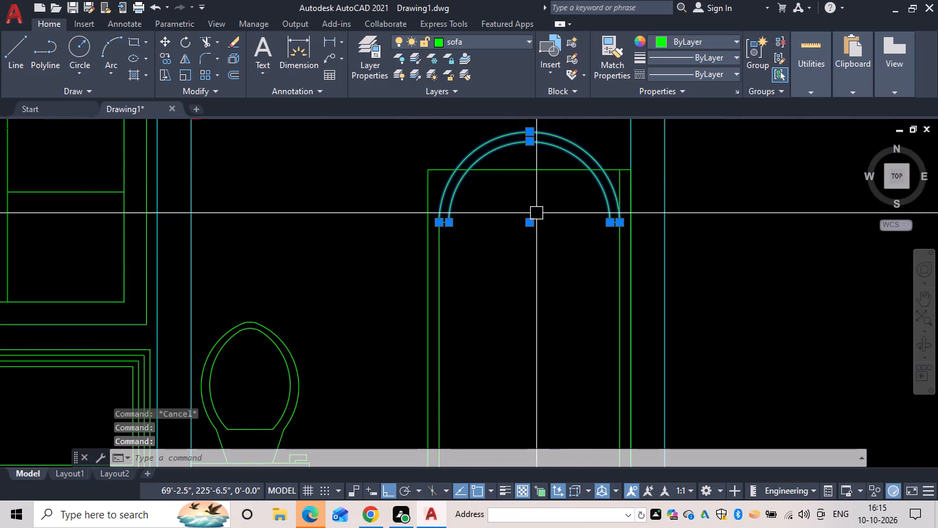
{"action": "left_click", "coordinate": [530, 221]}
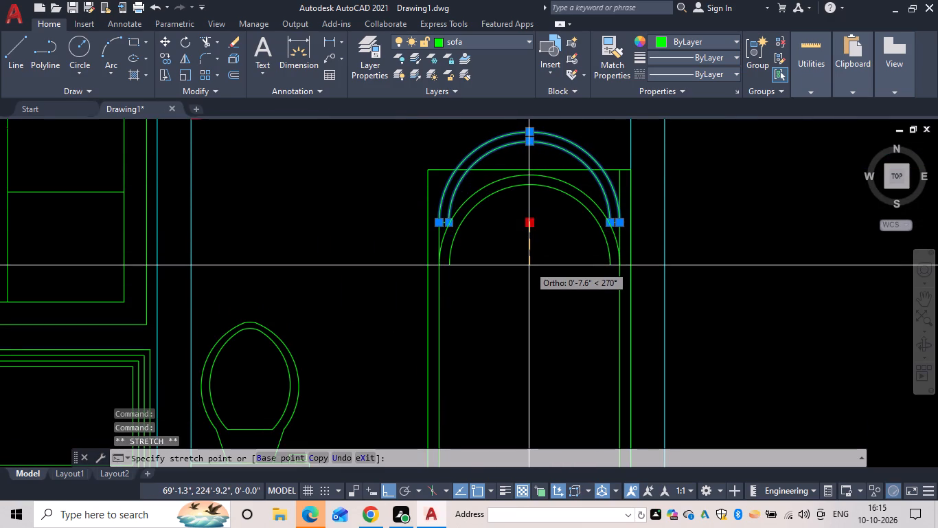
{"action": "left_click", "coordinate": [529, 265]}
{"action": "key", "text": "Escape"}
{"action": "key", "text": "Escape"}
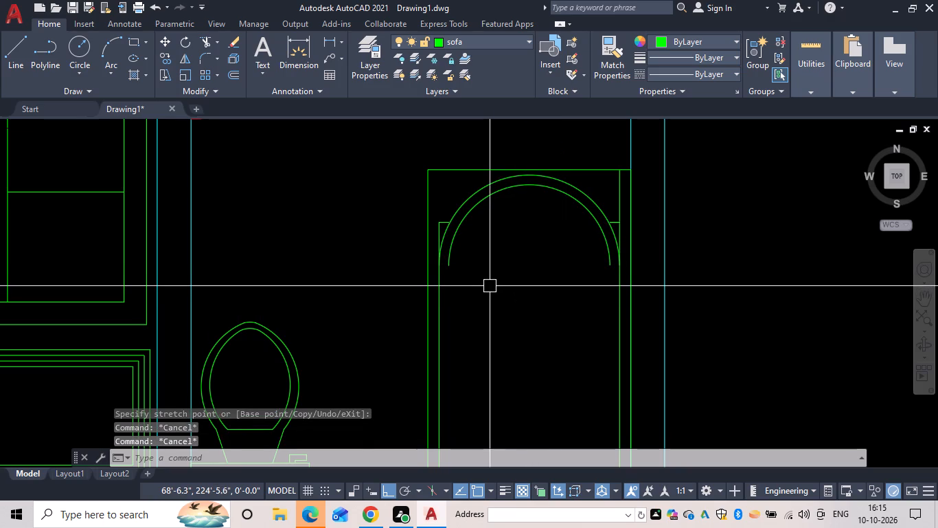
Trim the leftover cross-line stub and inner side line segment outside the arcs on the bathtub's west side.
{"action": "key", "text": "t"}
{"action": "type", "text": "r"}
{"action": "key", "text": "space"}
{"action": "scroll", "coordinate": [436, 223], "scroll_direction": "up", "scroll_amount": 3}
{"action": "left_click", "coordinate": [453, 216]}
{"action": "left_click", "coordinate": [439, 232]}
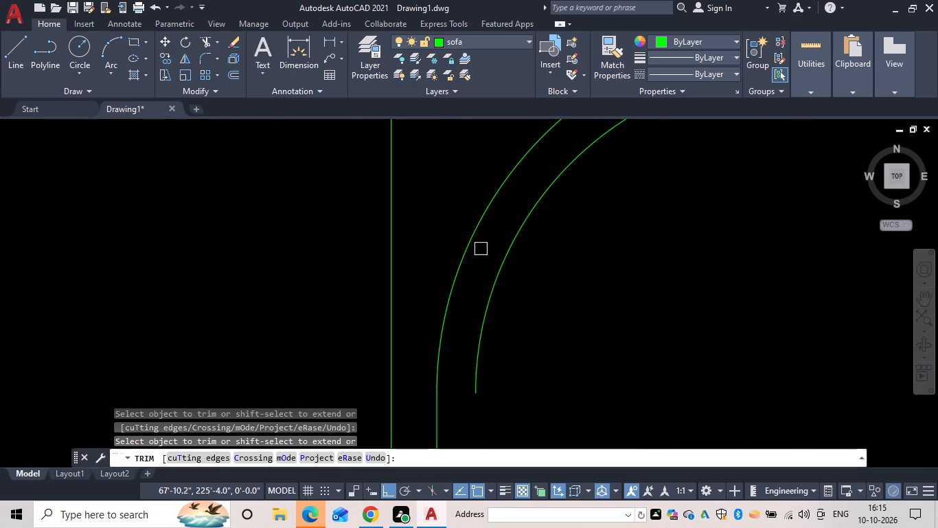
Trim away the inner arc at the bathtub's north end, working from its east side.
{"action": "scroll", "coordinate": [521, 258], "scroll_direction": "down", "scroll_amount": 3}
{"action": "middle_click_drag", "start_coordinate": [523, 260], "coordinate": [487, 246]}
{"action": "left_click", "coordinate": [624, 249]}
{"action": "scroll", "coordinate": [637, 252], "scroll_direction": "up", "scroll_amount": 2}
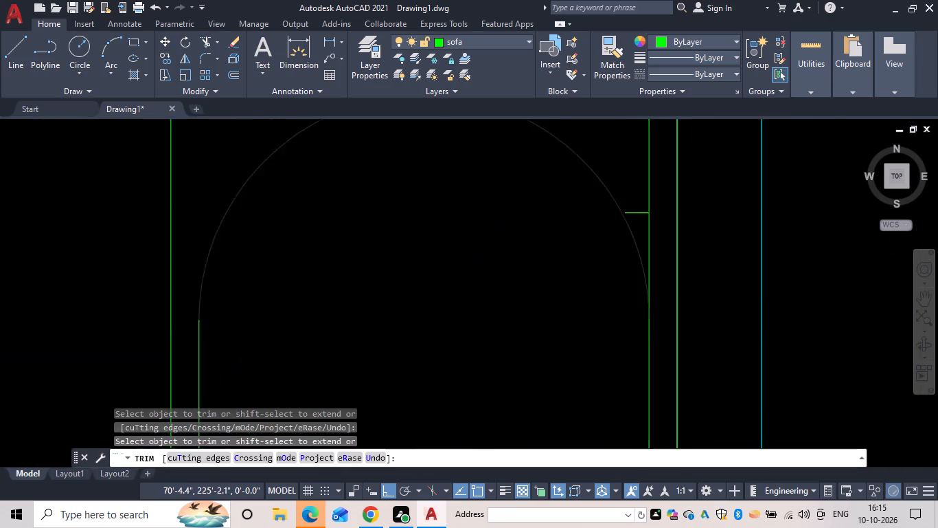
{"action": "scroll", "coordinate": [637, 252], "scroll_direction": "up", "scroll_amount": 2}
{"action": "left_click", "coordinate": [638, 153]}
{"action": "scroll", "coordinate": [636, 168], "scroll_direction": "down", "scroll_amount": 2}
{"action": "middle_click_drag", "start_coordinate": [634, 170], "coordinate": [496, 307]}
{"action": "key", "text": "Escape"}
Erase the short horizontal stub between the bathtub's arc and its inner east side line.
{"action": "left_click", "coordinate": [496, 294]}
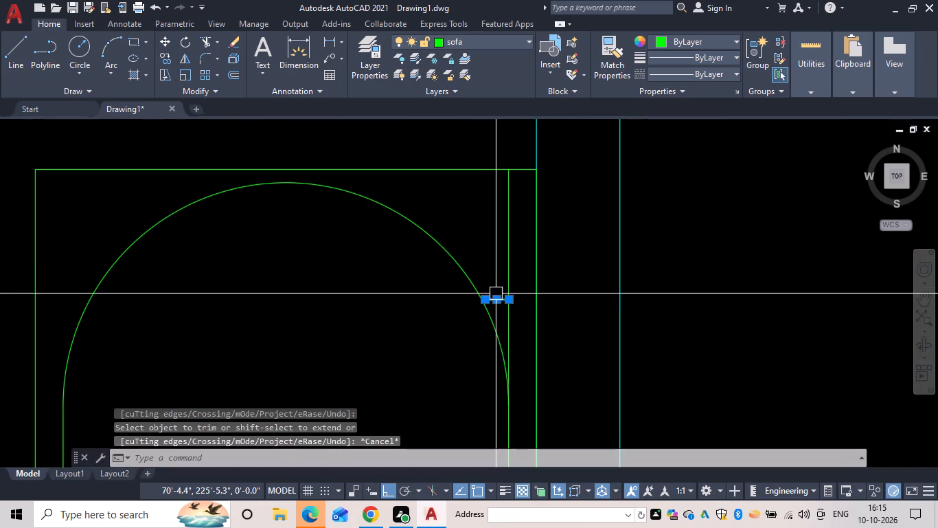
{"action": "type", "text": "ex"}
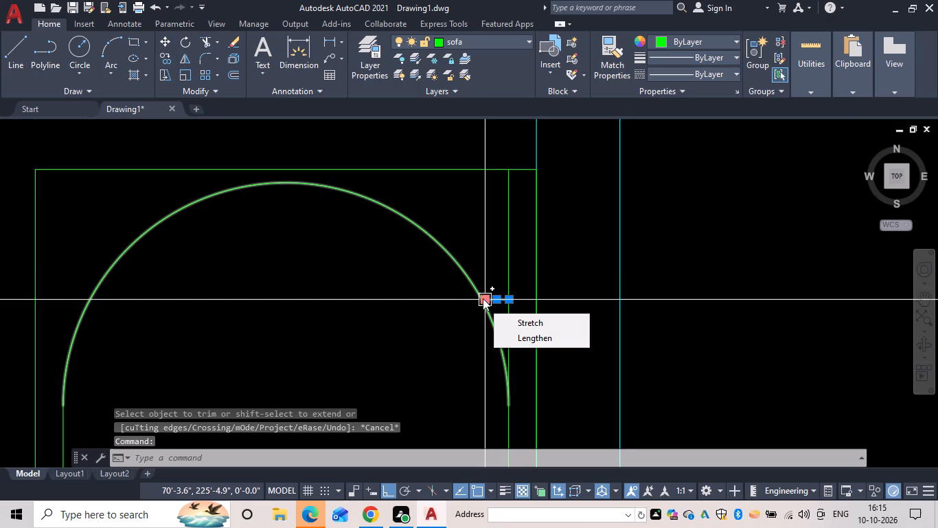
{"action": "key", "text": "space"}
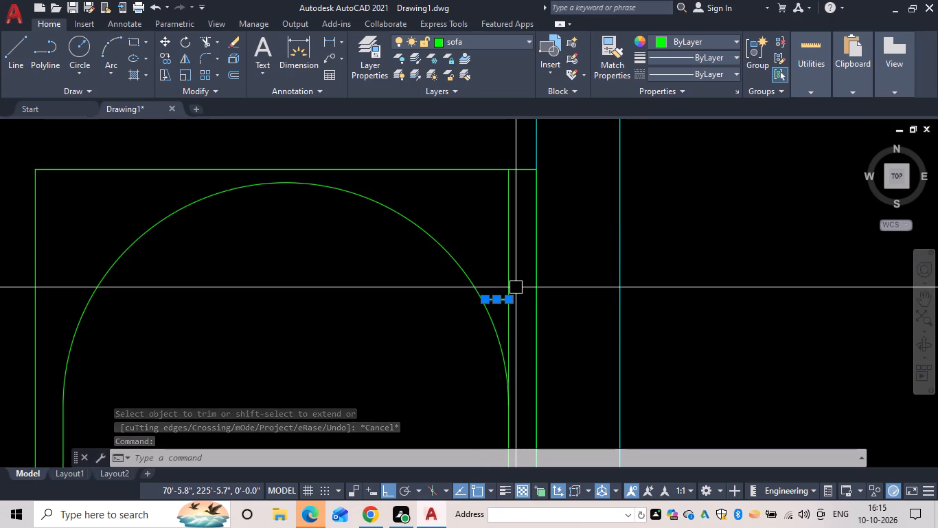
{"action": "type", "text": "e"}
{"action": "key", "text": "space"}
{"action": "key", "text": "Escape"}
Trim the inner east side line of the bathtub north of the arc.
{"action": "key", "text": "t"}
{"action": "key", "text": "r"}
{"action": "key", "text": "space"}
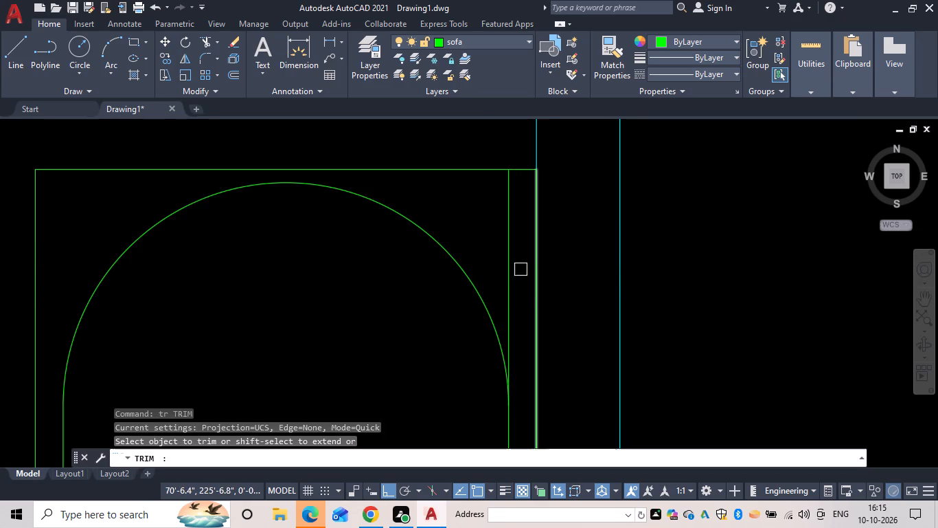
{"action": "left_click", "coordinate": [510, 242]}
{"action": "scroll", "coordinate": [510, 278], "scroll_direction": "down", "scroll_amount": 3}
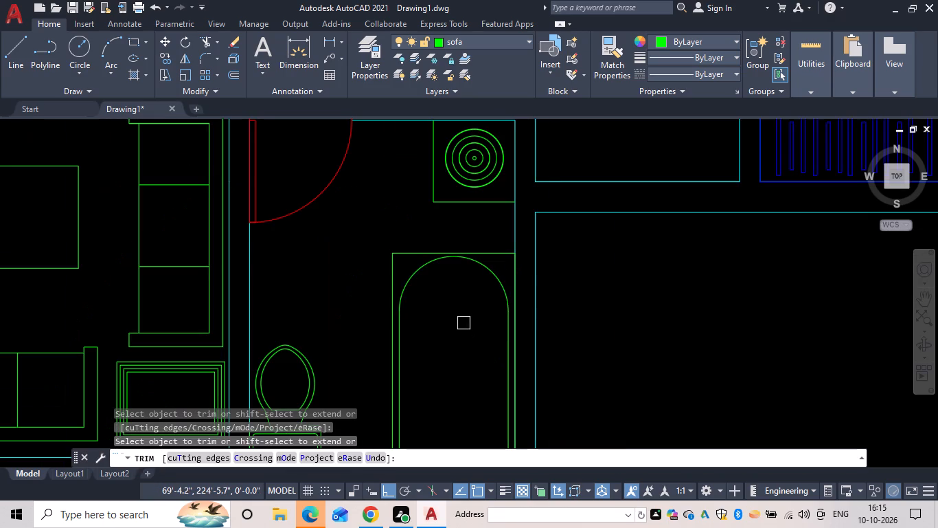
{"action": "key", "text": "Escape"}
Move the bathtub's rounded north arc by its centre about 2 inches south, away from the tub's outer north edge.
{"action": "scroll", "coordinate": [464, 320], "scroll_direction": "down", "scroll_amount": 2}
{"action": "middle_click_drag", "start_coordinate": [465, 320], "coordinate": [457, 283]}
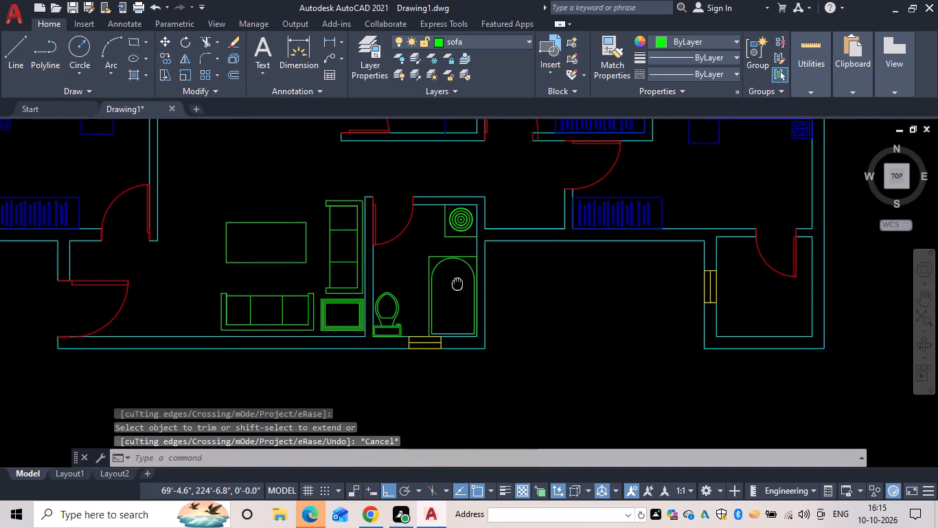
{"action": "middle_click_drag", "start_coordinate": [457, 283], "coordinate": [465, 276]}
{"action": "scroll", "coordinate": [457, 276], "scroll_direction": "up", "scroll_amount": 1}
{"action": "key", "text": "Escape"}
{"action": "key", "text": "Escape"}
{"action": "key", "text": "Escape"}
{"action": "key", "text": "Escape"}
{"action": "key", "text": "Escape"}
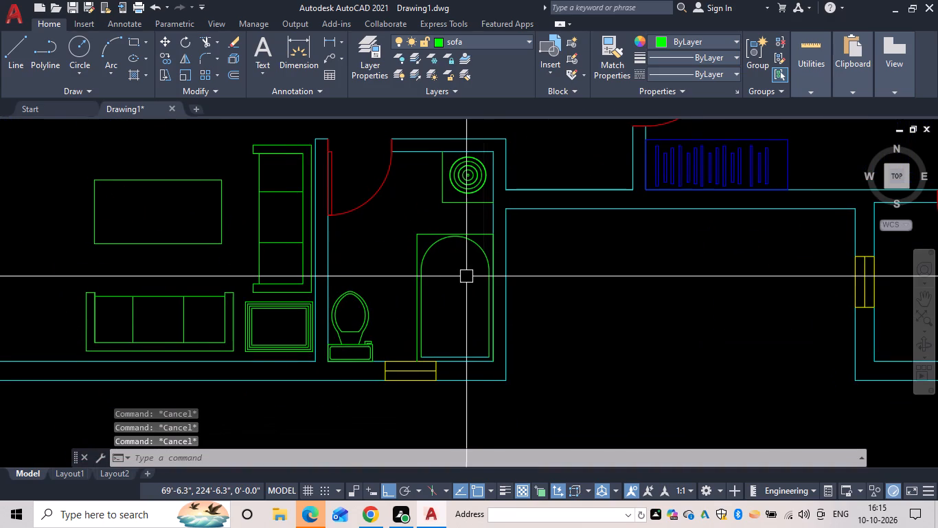
{"action": "key", "text": "Escape"}
{"action": "left_click", "coordinate": [481, 244]}
{"action": "scroll", "coordinate": [456, 256], "scroll_direction": "up", "scroll_amount": 3}
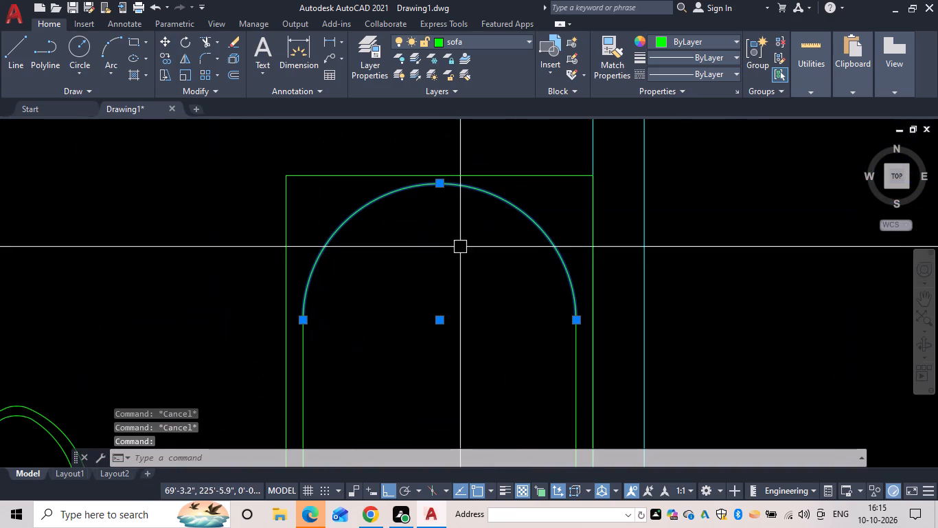
{"action": "left_click", "coordinate": [442, 317]}
{"action": "left_click", "coordinate": [439, 339]}
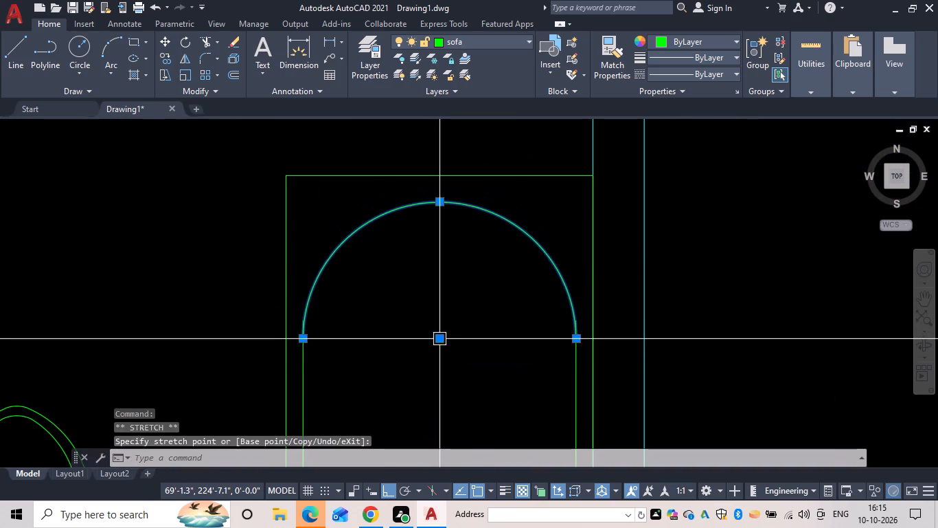
{"action": "key", "text": "Escape"}
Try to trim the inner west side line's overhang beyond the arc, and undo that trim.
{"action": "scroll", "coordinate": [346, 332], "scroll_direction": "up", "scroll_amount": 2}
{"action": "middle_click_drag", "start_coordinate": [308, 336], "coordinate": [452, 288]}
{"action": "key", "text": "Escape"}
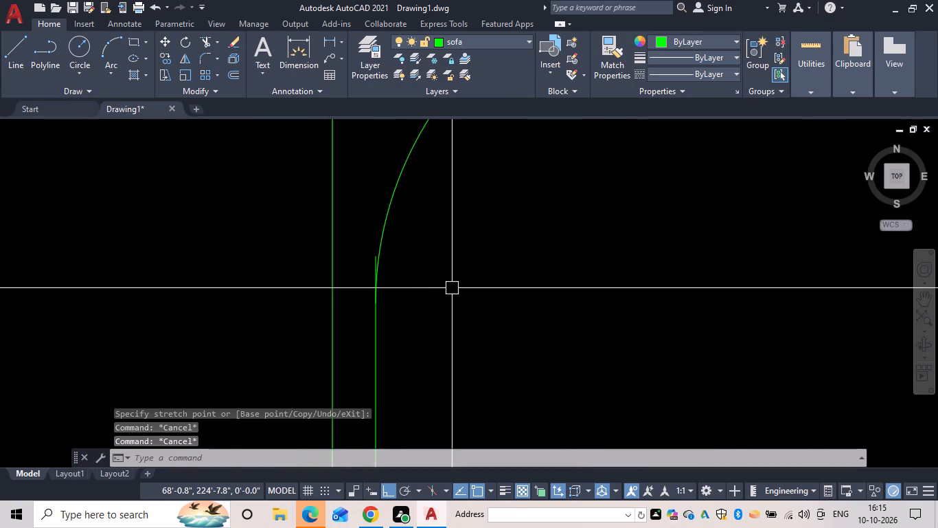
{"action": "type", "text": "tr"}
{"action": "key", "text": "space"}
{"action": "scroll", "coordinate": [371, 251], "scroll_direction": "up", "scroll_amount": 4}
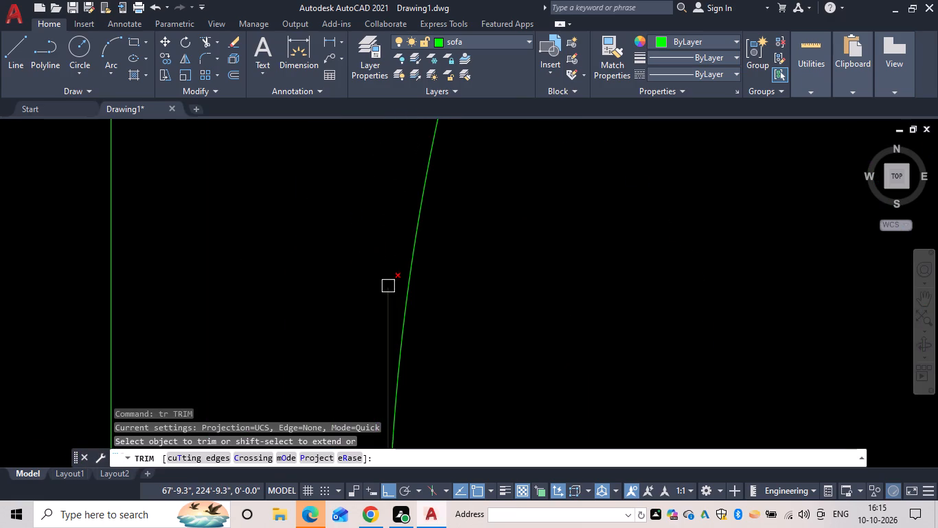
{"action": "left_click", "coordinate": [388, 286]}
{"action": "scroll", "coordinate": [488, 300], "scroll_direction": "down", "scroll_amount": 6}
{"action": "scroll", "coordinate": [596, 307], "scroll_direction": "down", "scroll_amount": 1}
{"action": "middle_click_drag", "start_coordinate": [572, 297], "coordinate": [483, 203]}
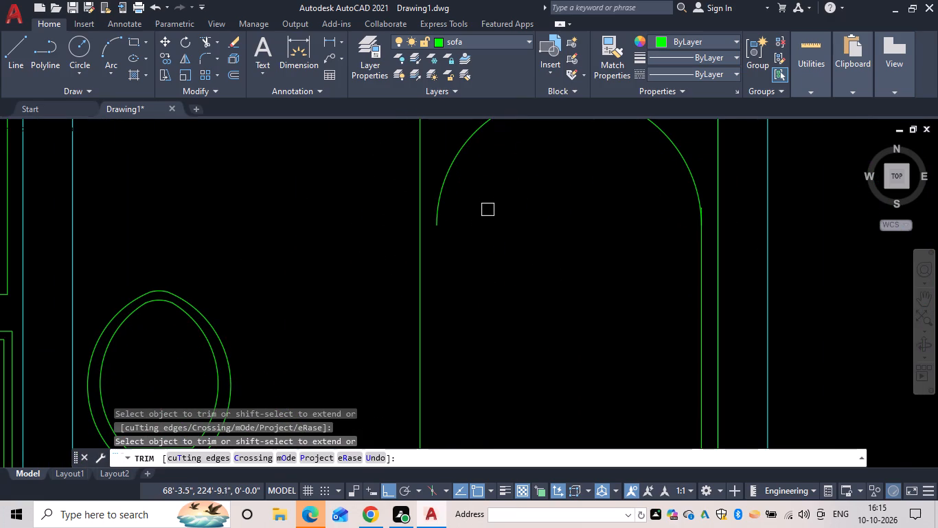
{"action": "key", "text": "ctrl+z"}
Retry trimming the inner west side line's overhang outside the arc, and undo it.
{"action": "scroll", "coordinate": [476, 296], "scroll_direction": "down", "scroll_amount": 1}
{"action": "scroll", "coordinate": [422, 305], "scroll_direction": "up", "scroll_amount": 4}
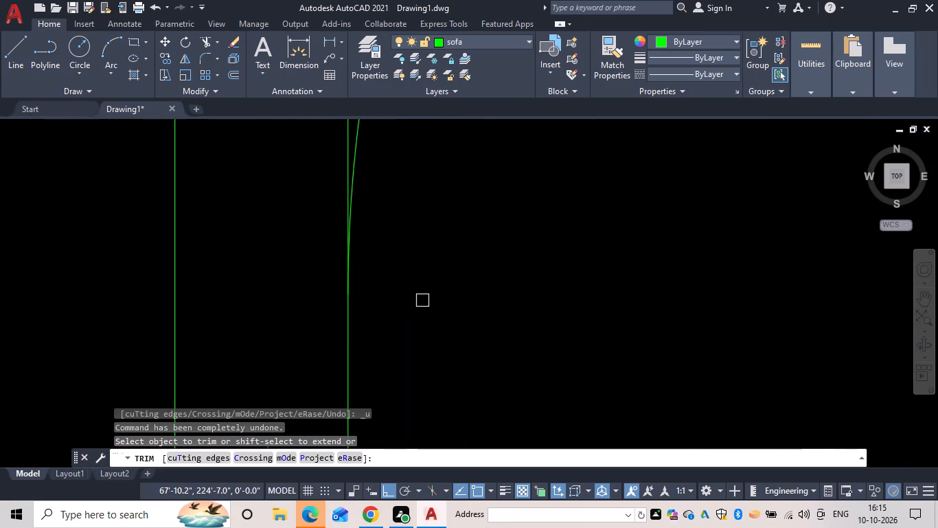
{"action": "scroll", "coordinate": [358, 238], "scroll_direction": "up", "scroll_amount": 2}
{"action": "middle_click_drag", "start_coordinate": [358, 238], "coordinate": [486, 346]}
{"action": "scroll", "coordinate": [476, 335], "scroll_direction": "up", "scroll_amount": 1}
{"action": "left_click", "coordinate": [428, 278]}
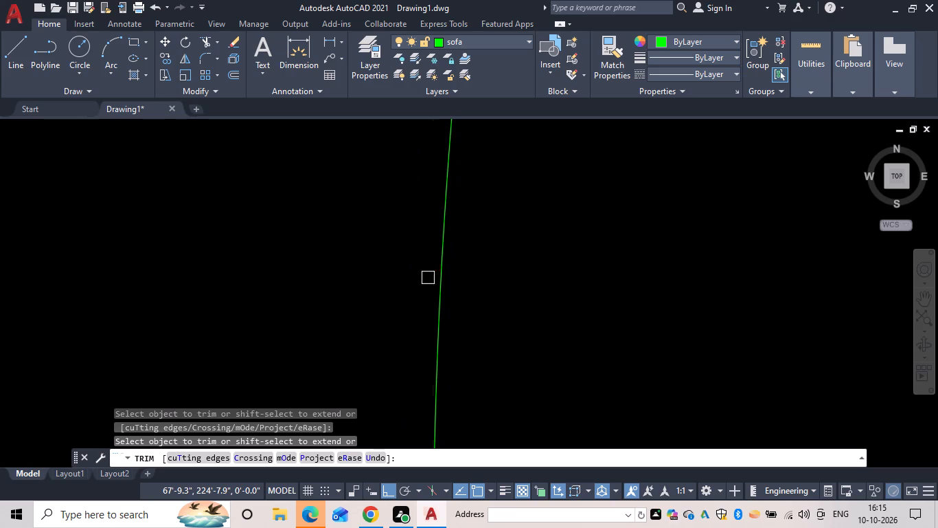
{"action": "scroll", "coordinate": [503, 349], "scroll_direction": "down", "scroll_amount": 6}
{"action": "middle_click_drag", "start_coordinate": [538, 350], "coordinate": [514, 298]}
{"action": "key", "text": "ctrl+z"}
Trim the short overhang of the inner west side line outside the bathtub's arc.
{"action": "scroll", "coordinate": [501, 308], "scroll_direction": "down", "scroll_amount": 4}
{"action": "middle_click_drag", "start_coordinate": [500, 308], "coordinate": [496, 306]}
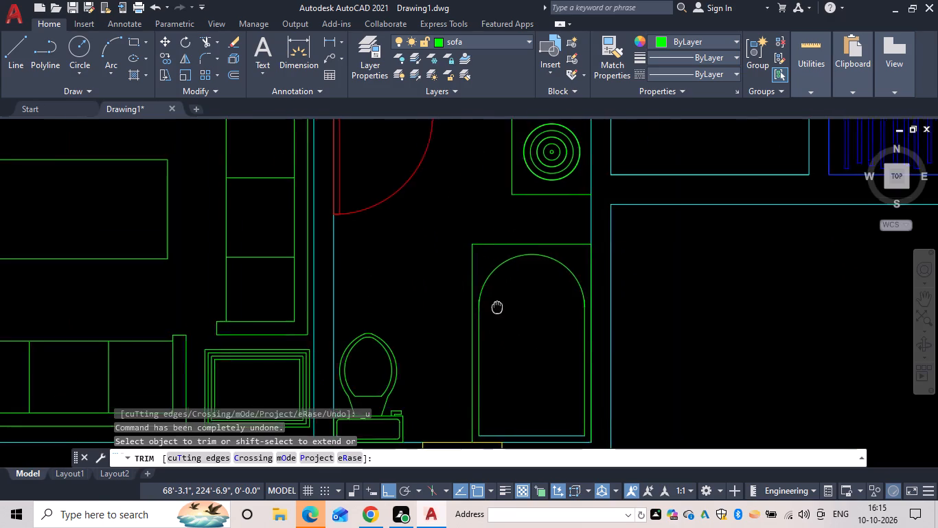
{"action": "middle_click_drag", "start_coordinate": [496, 306], "coordinate": [496, 260]}
{"action": "scroll", "coordinate": [481, 263], "scroll_direction": "up", "scroll_amount": 3}
{"action": "middle_click_drag", "start_coordinate": [481, 263], "coordinate": [534, 285]}
{"action": "scroll", "coordinate": [534, 285], "scroll_direction": "up", "scroll_amount": 1}
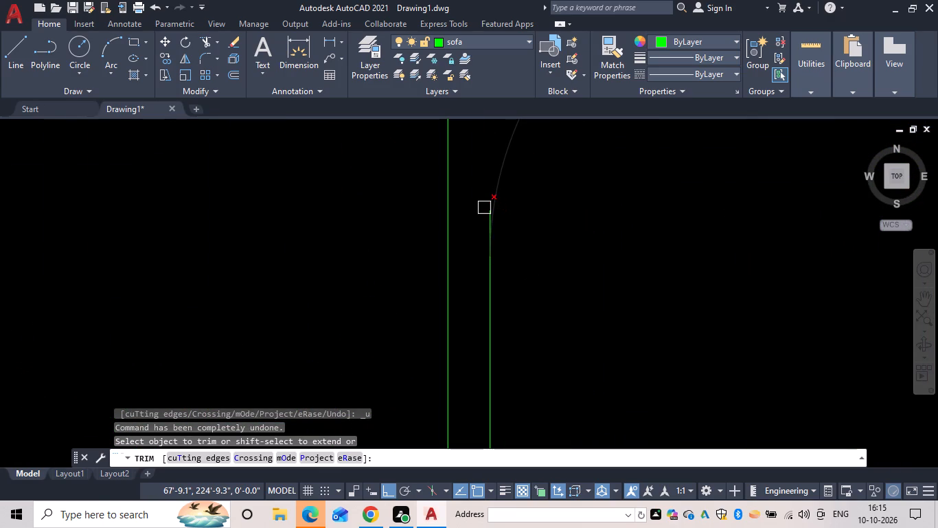
{"action": "left_click", "coordinate": [484, 211]}
{"action": "scroll", "coordinate": [591, 249], "scroll_direction": "down", "scroll_amount": 2}
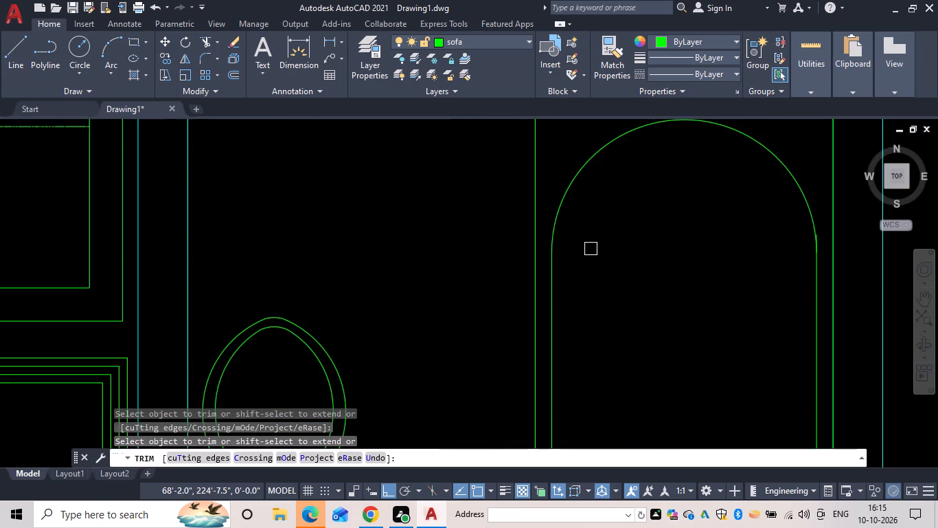
Trim the short overhang of the inner east side line outside the bathtub's arc.
{"action": "scroll", "coordinate": [591, 249], "scroll_direction": "down", "scroll_amount": 1}
{"action": "middle_click_drag", "start_coordinate": [587, 249], "coordinate": [381, 215]}
{"action": "scroll", "coordinate": [545, 206], "scroll_direction": "up", "scroll_amount": 2}
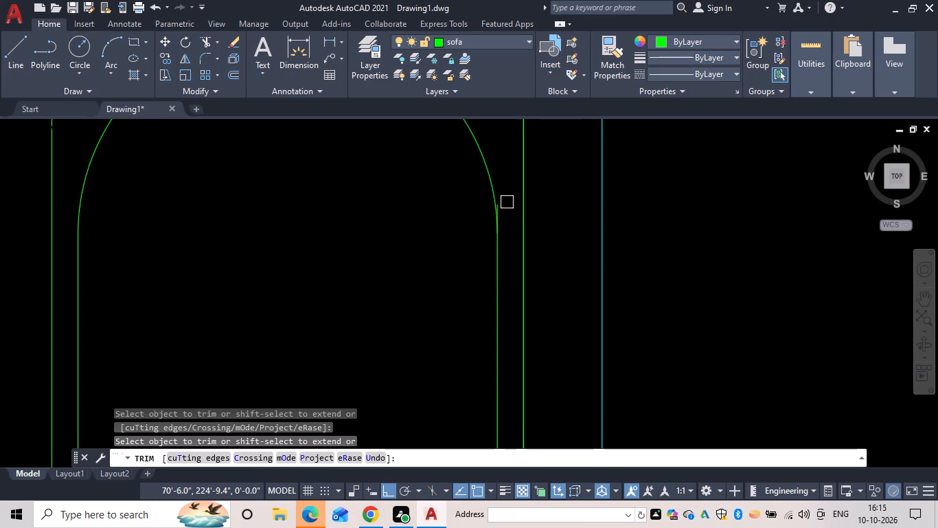
{"action": "scroll", "coordinate": [507, 202], "scroll_direction": "up", "scroll_amount": 1}
{"action": "left_click", "coordinate": [496, 208]}
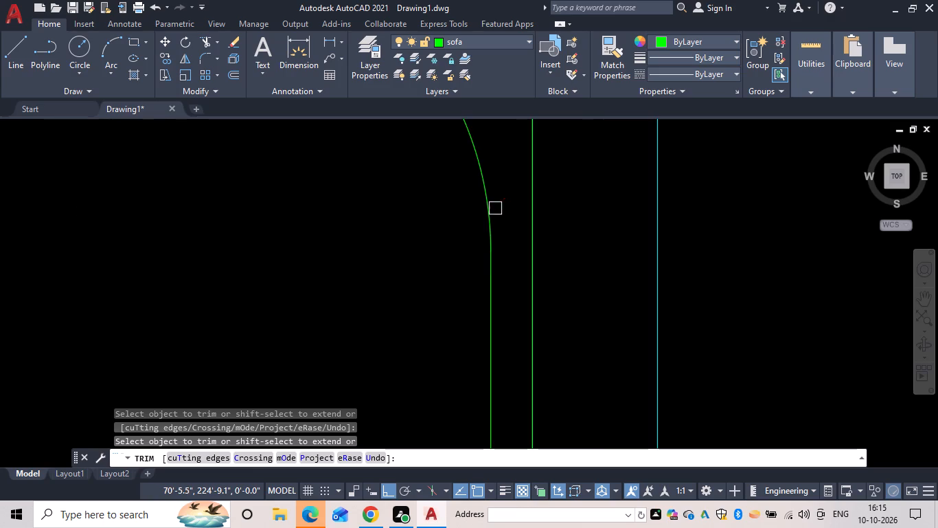
{"action": "scroll", "coordinate": [455, 283], "scroll_direction": "down", "scroll_amount": 4}
{"action": "middle_click_drag", "start_coordinate": [404, 301], "coordinate": [405, 223]}
{"action": "key", "text": "Escape"}
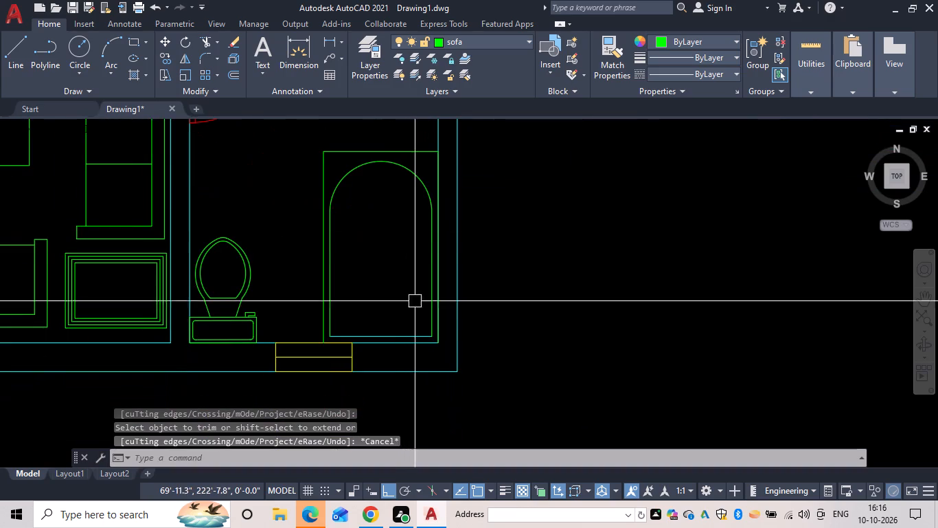
Change the bathtub's inner south line from the walls layer to the sofa layer.
{"action": "left_click", "coordinate": [420, 335]}
{"action": "left_click", "coordinate": [485, 43]}
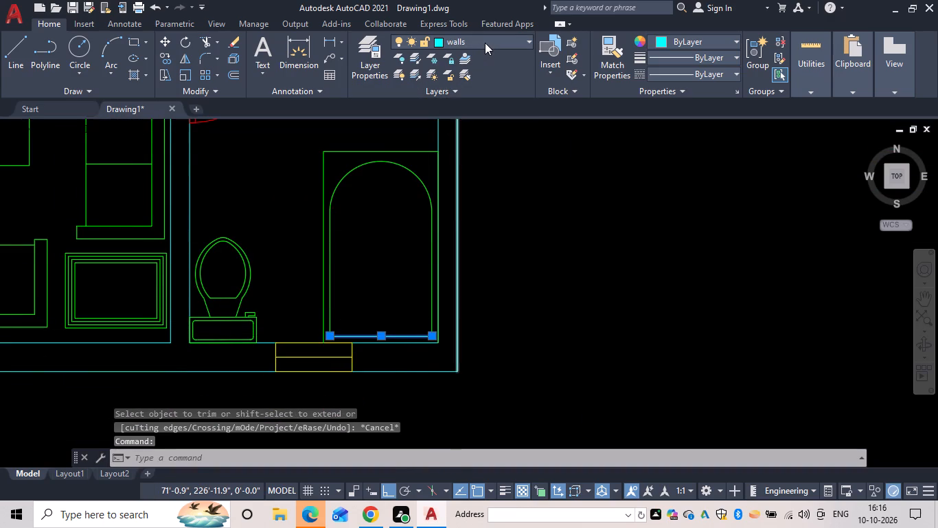
{"action": "left_click", "coordinate": [468, 140]}
{"action": "key", "text": "Escape"}
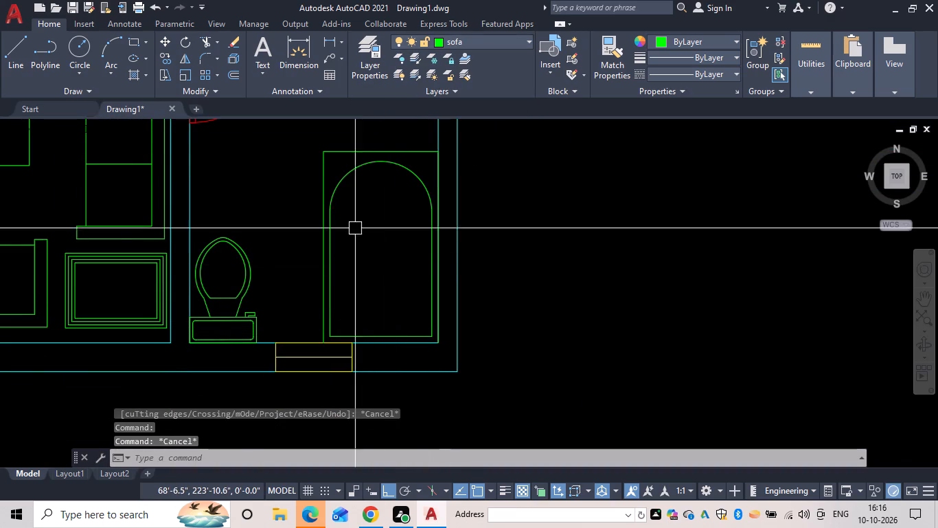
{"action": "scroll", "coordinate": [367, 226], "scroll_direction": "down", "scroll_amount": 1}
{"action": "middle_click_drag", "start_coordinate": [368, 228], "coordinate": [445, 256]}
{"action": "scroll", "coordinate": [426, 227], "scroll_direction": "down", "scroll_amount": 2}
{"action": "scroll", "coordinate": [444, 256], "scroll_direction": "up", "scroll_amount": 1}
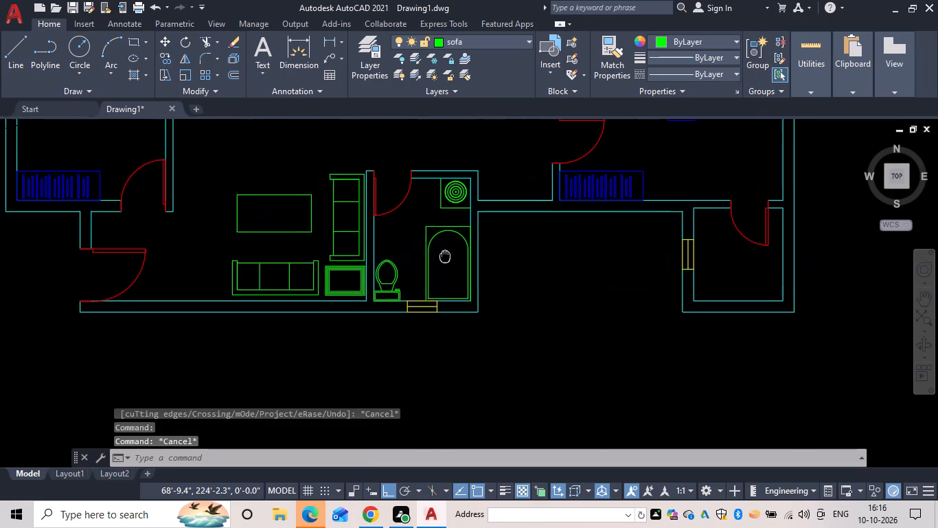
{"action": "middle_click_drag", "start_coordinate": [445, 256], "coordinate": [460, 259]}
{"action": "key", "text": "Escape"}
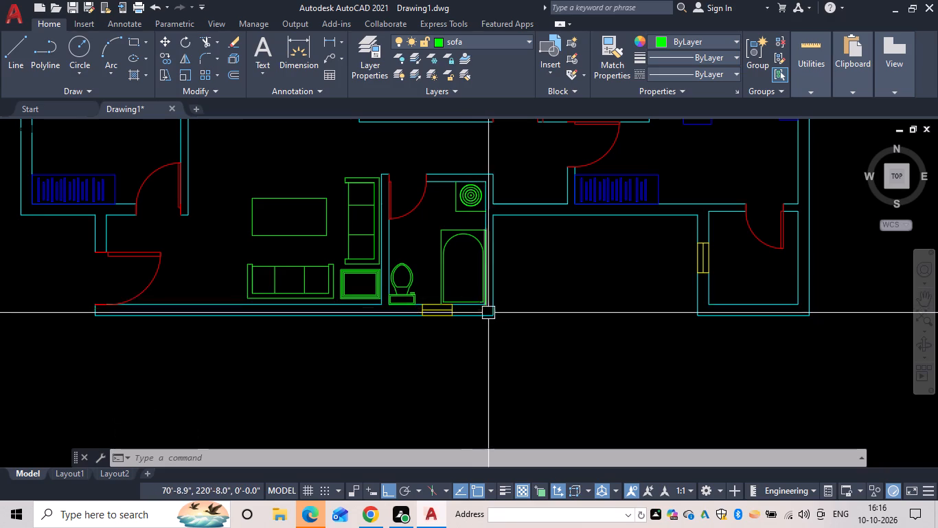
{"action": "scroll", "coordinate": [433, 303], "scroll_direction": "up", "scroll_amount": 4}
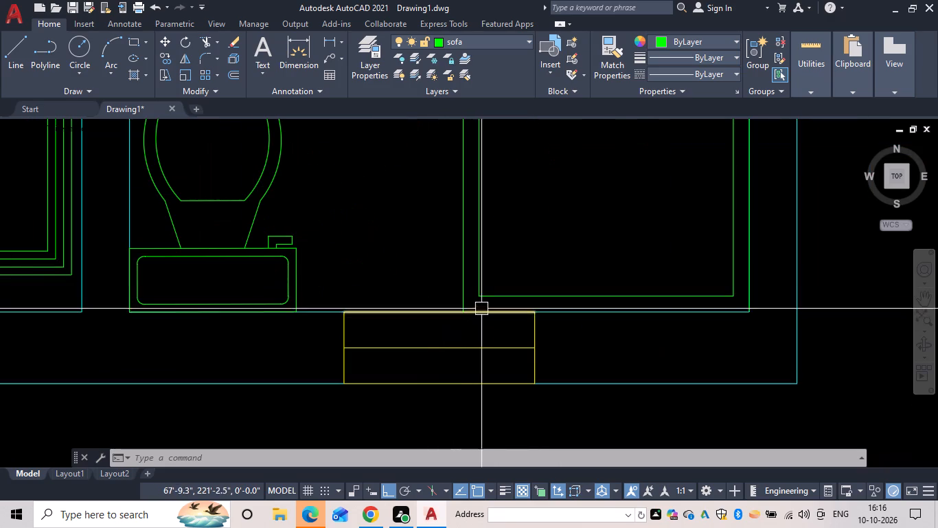
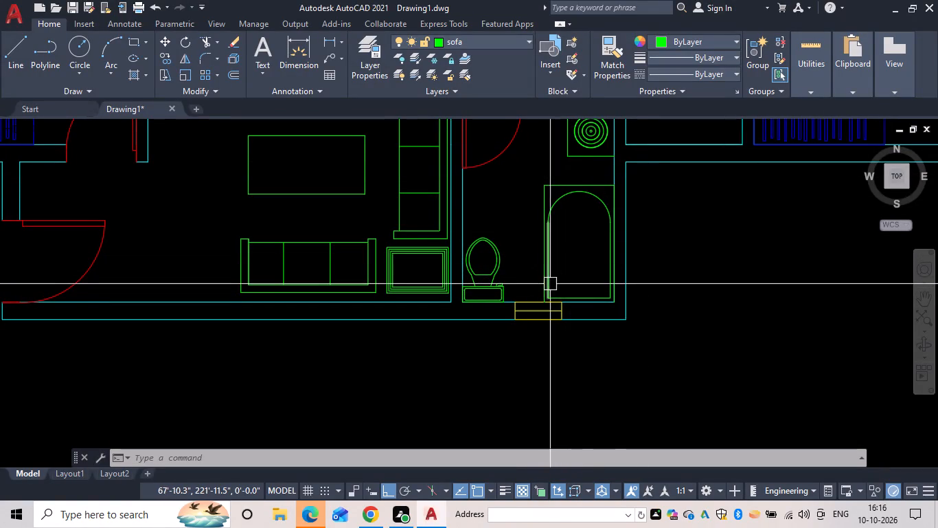
Copy the toilet from the south bathroom straight west to the open area outside the house.
{"action": "scroll", "coordinate": [442, 262], "scroll_direction": "down", "scroll_amount": 1}
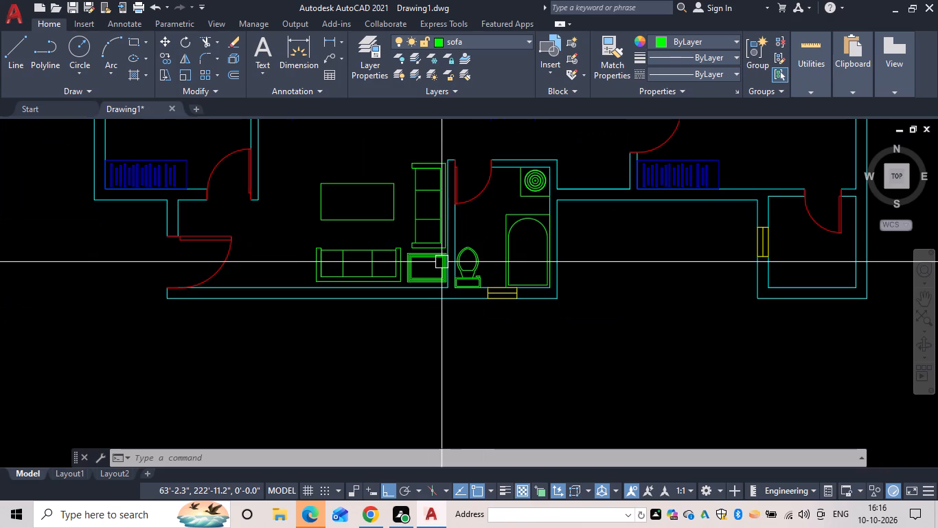
{"action": "scroll", "coordinate": [442, 262], "scroll_direction": "down", "scroll_amount": 1}
{"action": "middle_click_drag", "start_coordinate": [444, 262], "coordinate": [505, 301]}
{"action": "key", "text": "Escape"}
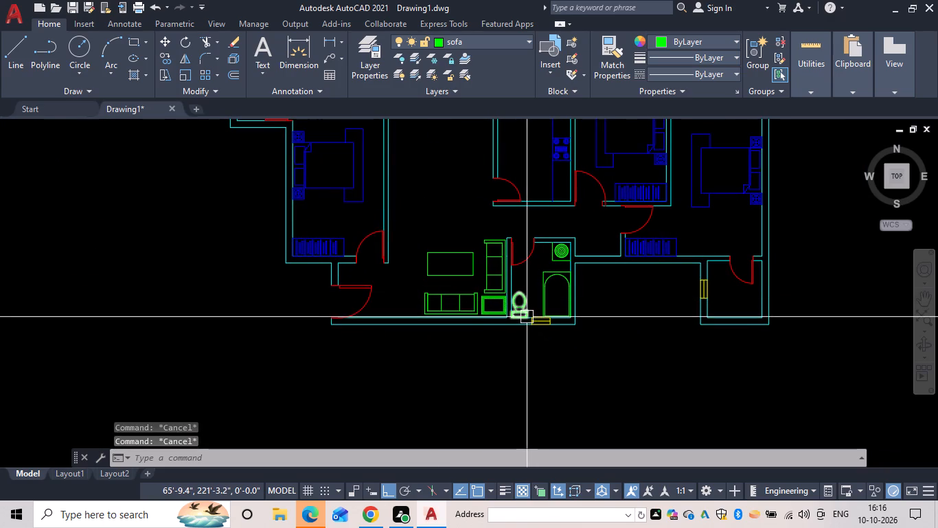
{"action": "key", "text": "c"}
{"action": "type", "text": "o"}
{"action": "key", "text": "space"}
{"action": "scroll", "coordinate": [525, 299], "scroll_direction": "up", "scroll_amount": 3}
{"action": "left_click", "coordinate": [491, 312]}
{"action": "left_click", "coordinate": [518, 301]}
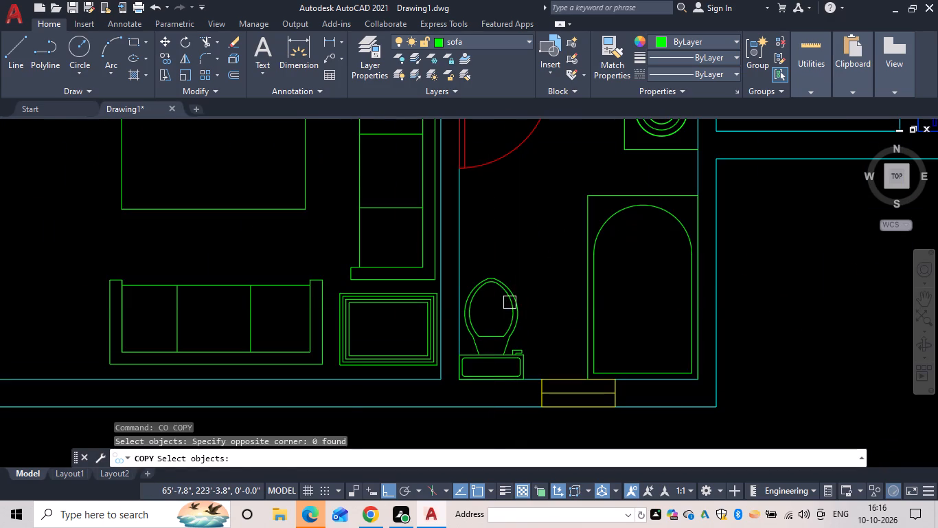
{"action": "left_click", "coordinate": [507, 302]}
{"action": "key", "text": "space"}
{"action": "left_click", "coordinate": [490, 380]}
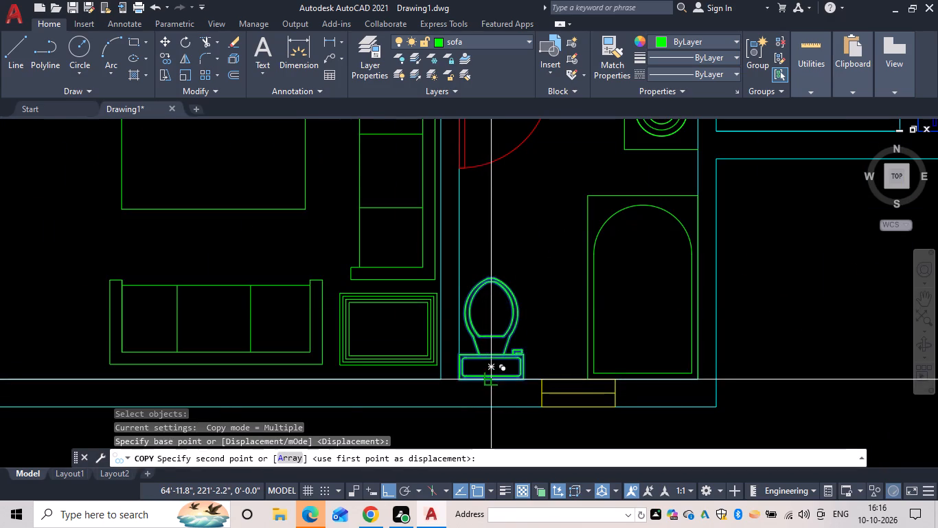
{"action": "scroll", "coordinate": [397, 324], "scroll_direction": "down", "scroll_amount": 2}
{"action": "middle_click_drag", "start_coordinate": [396, 324], "coordinate": [577, 428]}
{"action": "middle_click_drag", "start_coordinate": [255, 204], "coordinate": [451, 223]}
{"action": "scroll", "coordinate": [268, 206], "scroll_direction": "down", "scroll_amount": 1}
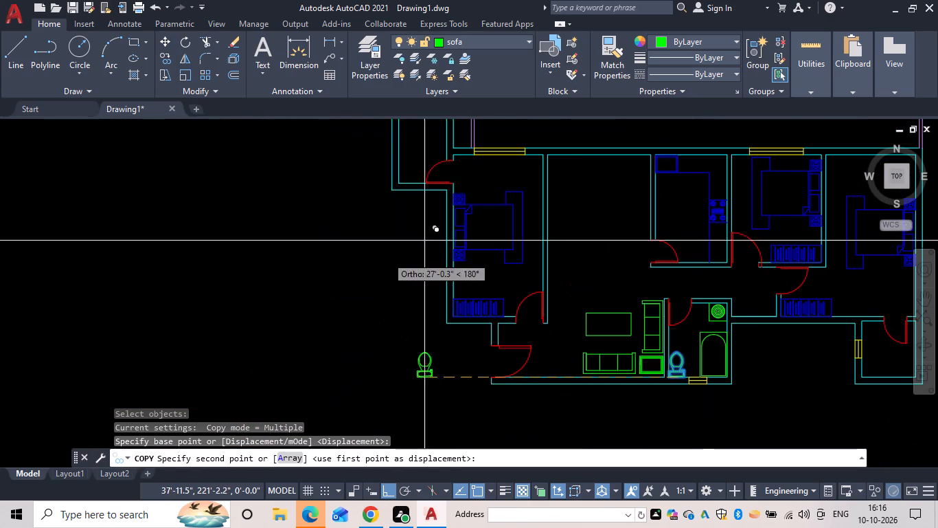
{"action": "left_click", "coordinate": [386, 257]}
{"action": "key", "text": "Escape"}
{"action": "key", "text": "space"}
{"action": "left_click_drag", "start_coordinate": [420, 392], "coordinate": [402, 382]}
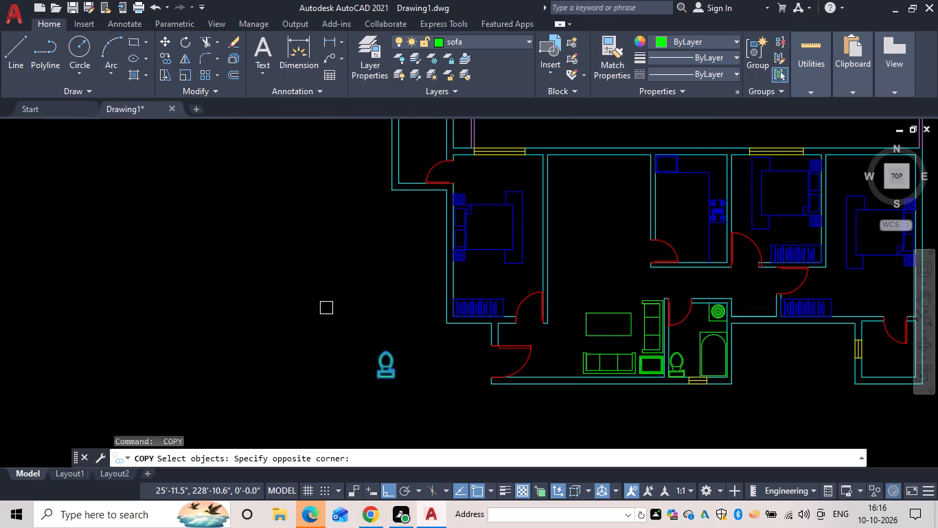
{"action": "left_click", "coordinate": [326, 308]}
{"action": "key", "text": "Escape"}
Move the toilet copy straight north until it is level with the small northwest bathroom.
{"action": "type", "text": "m"}
{"action": "key", "text": "space"}
{"action": "left_click_drag", "start_coordinate": [421, 401], "coordinate": [413, 395]}
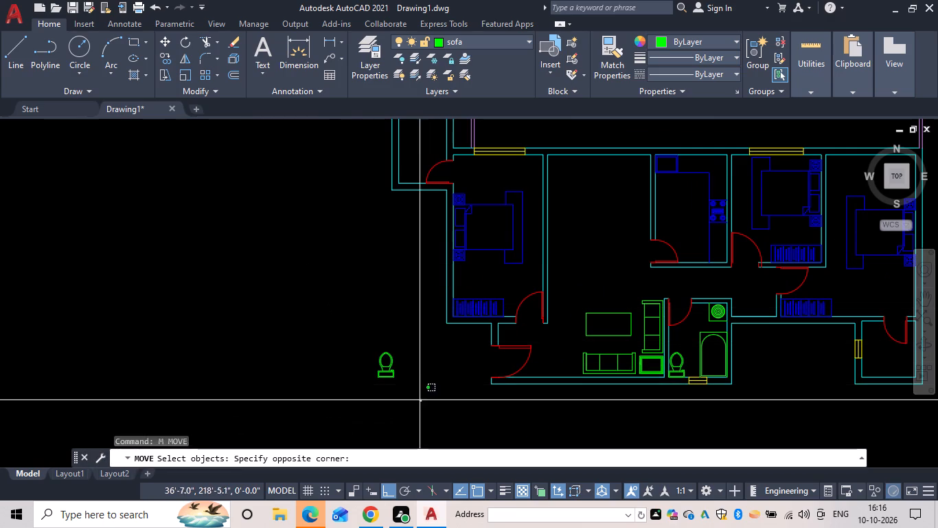
{"action": "left_click_drag", "start_coordinate": [413, 395], "coordinate": [396, 380]}
{"action": "left_click_drag", "start_coordinate": [364, 348], "coordinate": [369, 354]}
{"action": "key", "text": "space"}
{"action": "left_click", "coordinate": [382, 380]}
{"action": "middle_click_drag", "start_coordinate": [361, 180], "coordinate": [345, 286]}
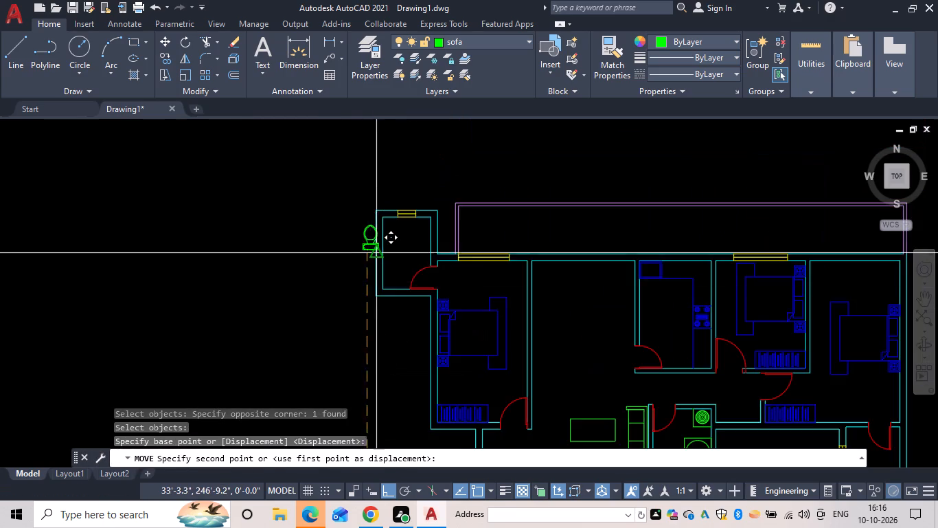
{"action": "scroll", "coordinate": [376, 253], "scroll_direction": "up", "scroll_amount": 1}
{"action": "left_click", "coordinate": [344, 263]}
{"action": "key", "text": "Escape"}
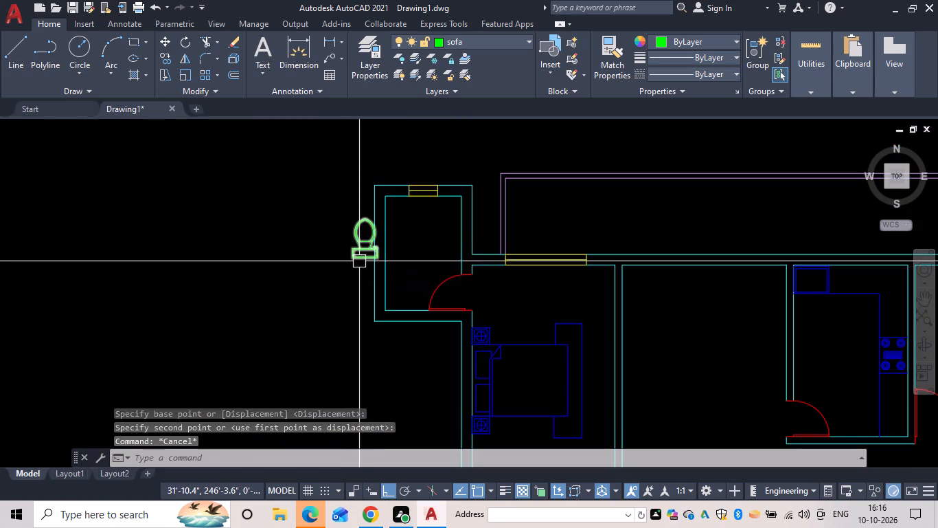
Shift the toilet copy east into the northwest bathroom.
{"action": "left_click", "coordinate": [362, 256]}
{"action": "left_click", "coordinate": [368, 258]}
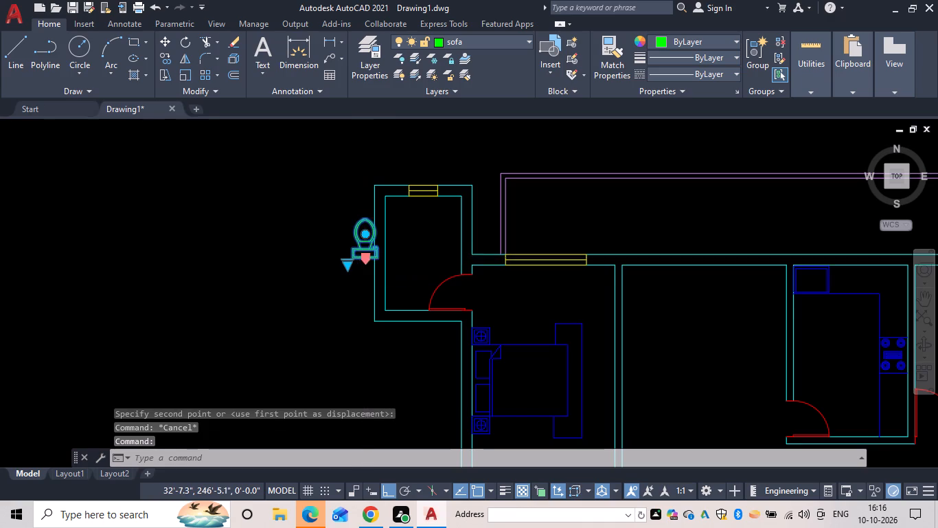
{"action": "left_click", "coordinate": [405, 271]}
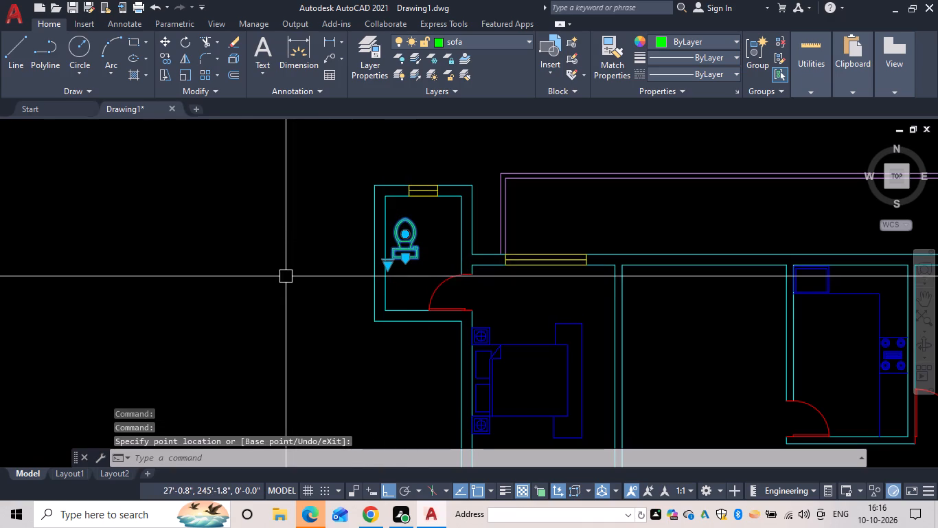
{"action": "key", "text": "Escape"}
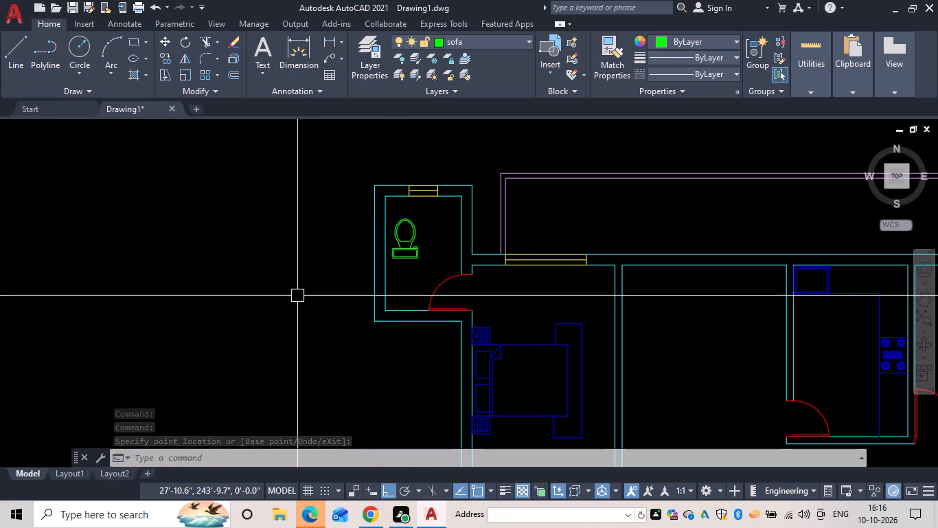
Rotate the northwest bathroom's toilet a quarter turn so that its bowl faces east.
{"action": "left_click", "coordinate": [413, 256]}
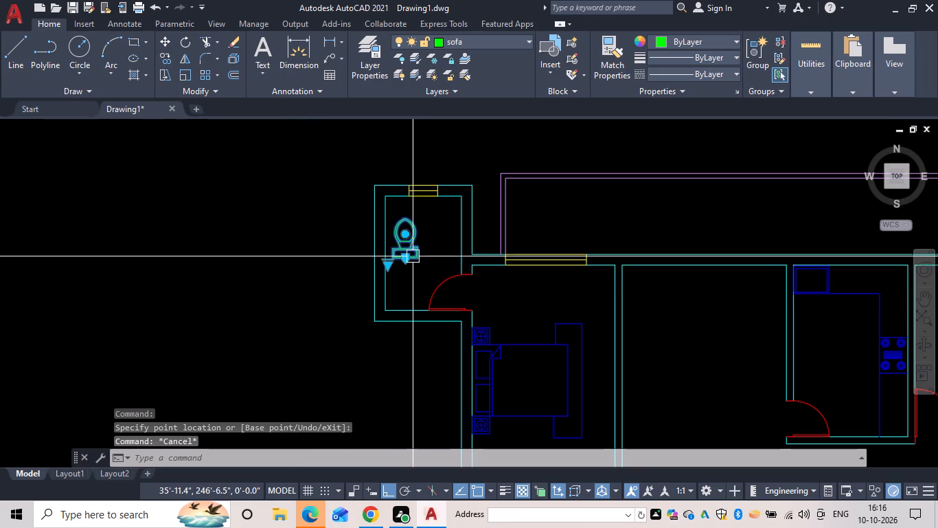
{"action": "scroll", "coordinate": [406, 254], "scroll_direction": "up", "scroll_amount": 3}
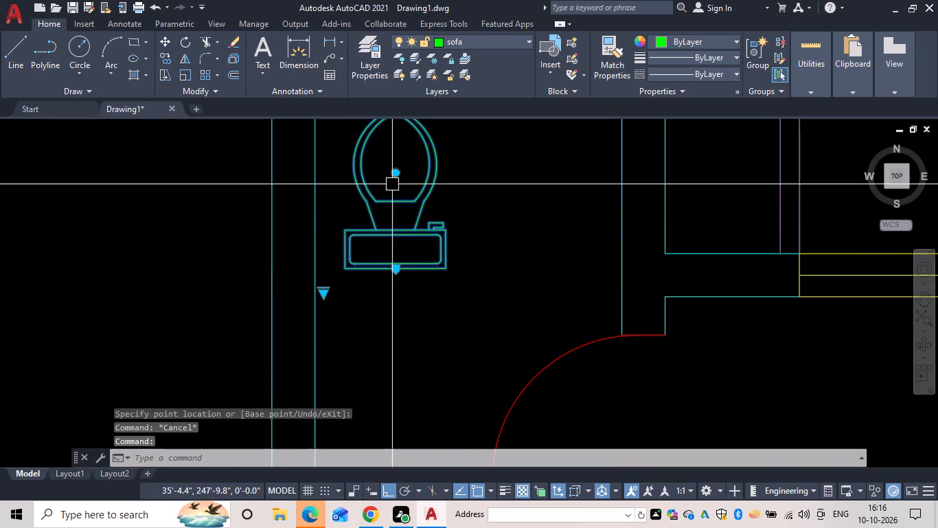
{"action": "left_click", "coordinate": [394, 171]}
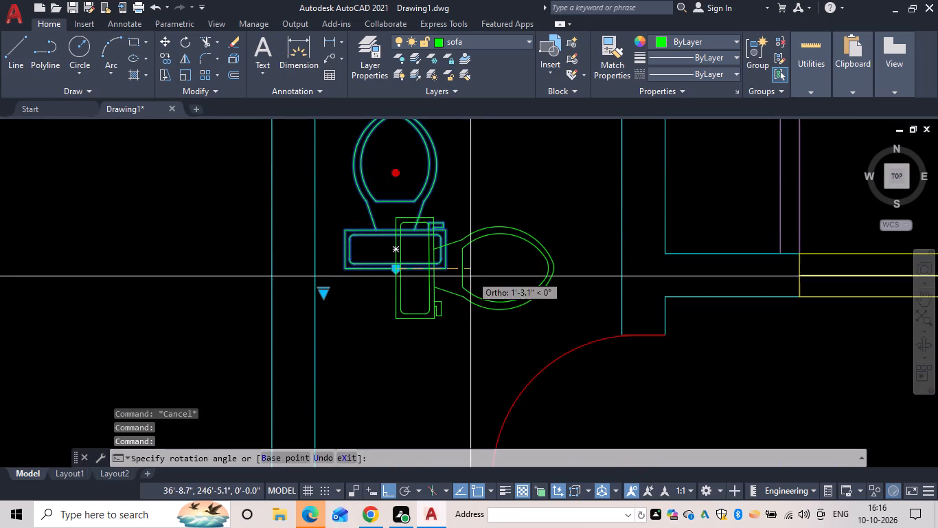
{"action": "left_click", "coordinate": [477, 255]}
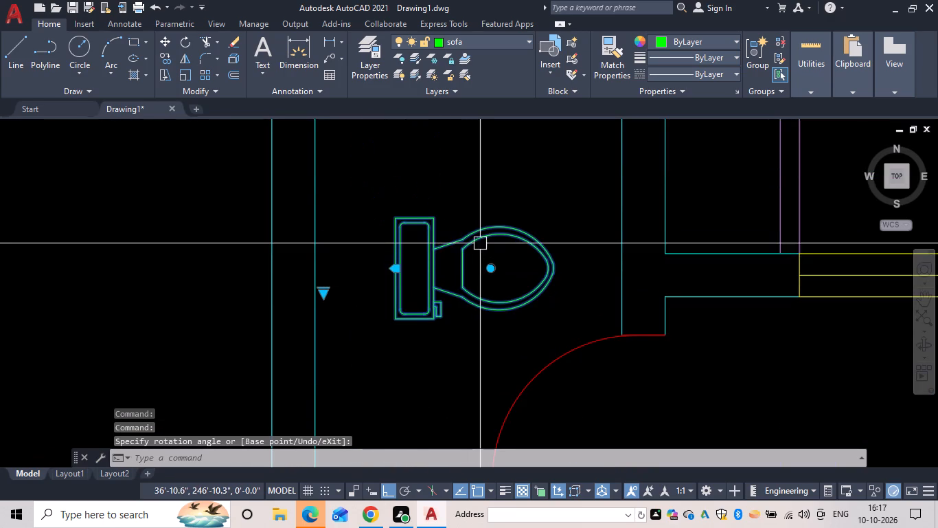
Move the rotated toilet west so its tank sits against the inner face of the west wall.
{"action": "left_click", "coordinate": [398, 271]}
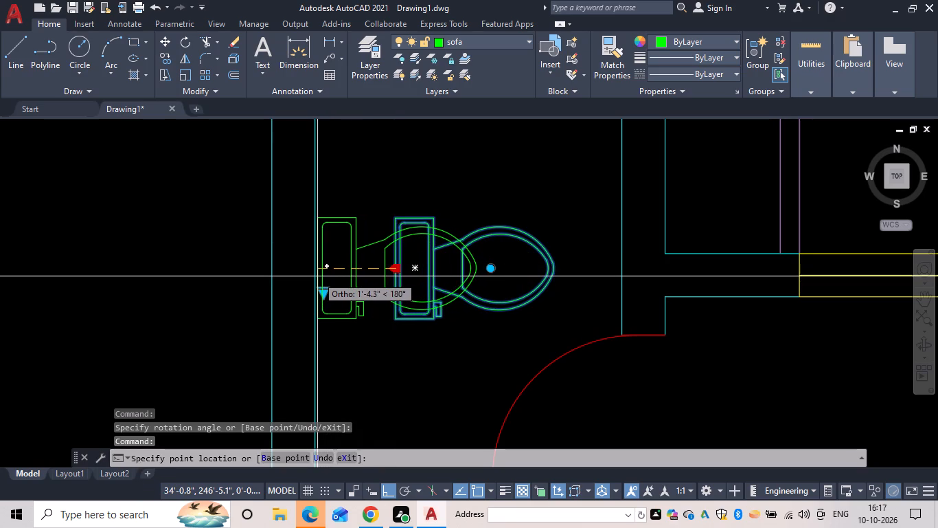
{"action": "left_click", "coordinate": [315, 276]}
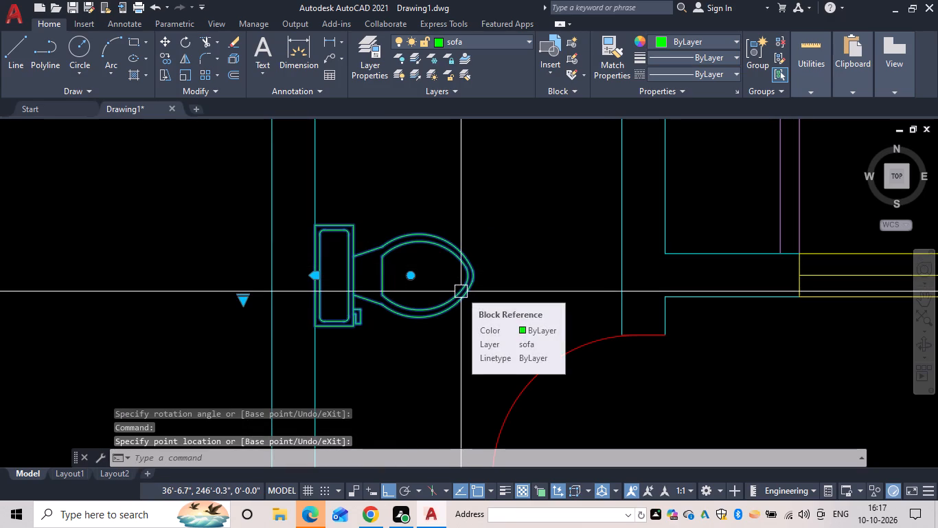
{"action": "key", "text": "Escape"}
{"action": "key", "text": "Escape"}
Move the toilet north along the northwest bathroom's west wall, towards the window side.
{"action": "scroll", "coordinate": [344, 340], "scroll_direction": "down", "scroll_amount": 3}
{"action": "middle_click_drag", "start_coordinate": [345, 338], "coordinate": [342, 300]}
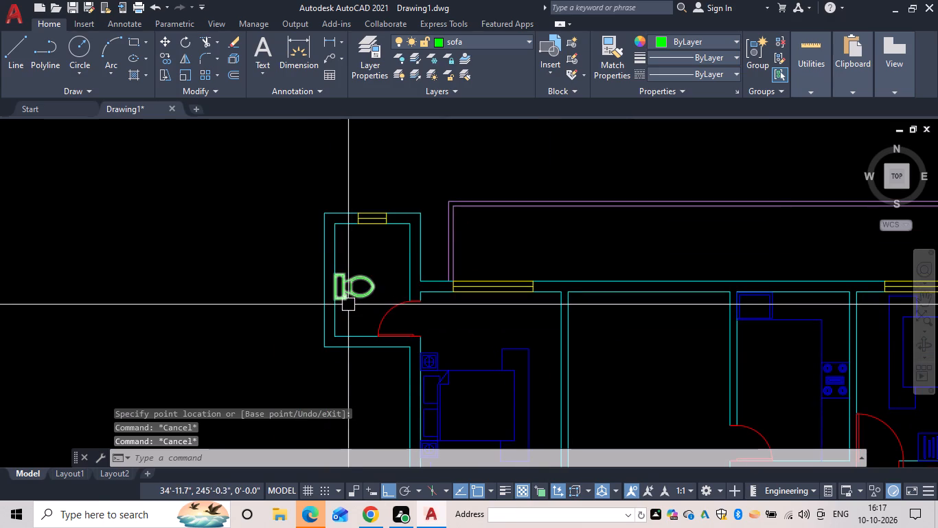
{"action": "type", "text": "m"}
{"action": "key", "text": "space"}
{"action": "left_click", "coordinate": [358, 287]}
{"action": "key", "text": "space"}
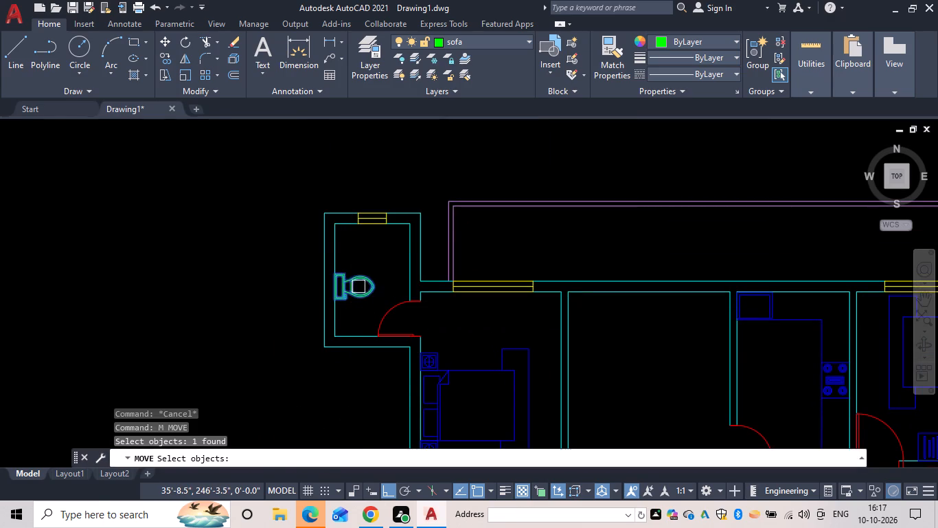
{"action": "scroll", "coordinate": [324, 287], "scroll_direction": "up", "scroll_amount": 3}
{"action": "left_click", "coordinate": [364, 236]}
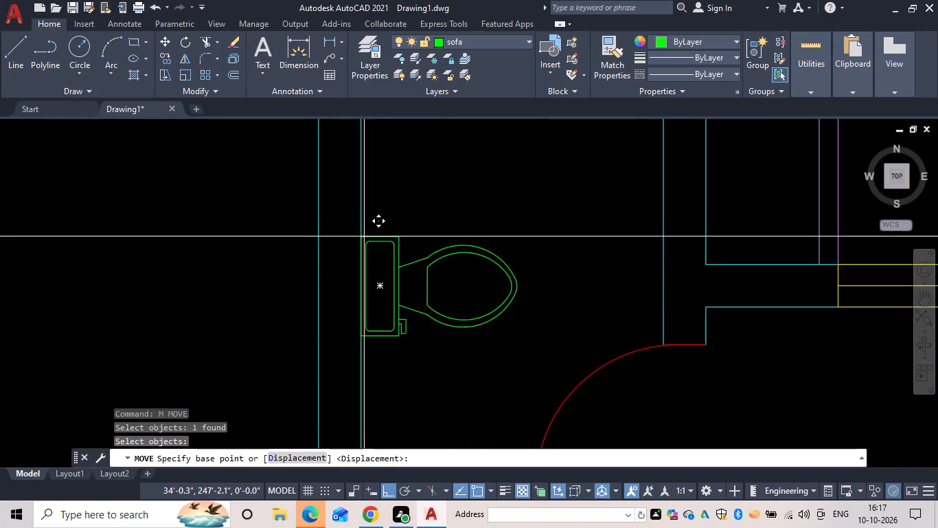
{"action": "middle_click_drag", "start_coordinate": [360, 158], "coordinate": [360, 273]}
{"action": "left_click", "coordinate": [361, 258]}
{"action": "key", "text": "Escape"}
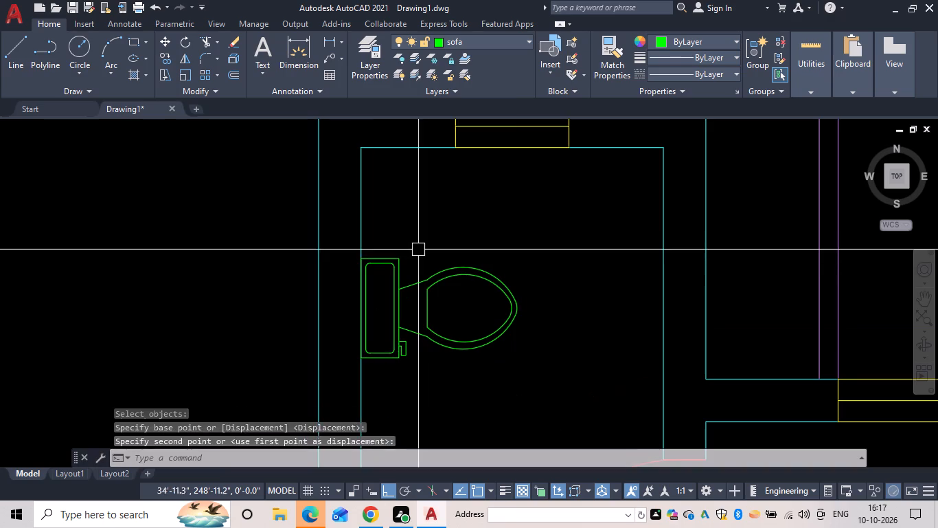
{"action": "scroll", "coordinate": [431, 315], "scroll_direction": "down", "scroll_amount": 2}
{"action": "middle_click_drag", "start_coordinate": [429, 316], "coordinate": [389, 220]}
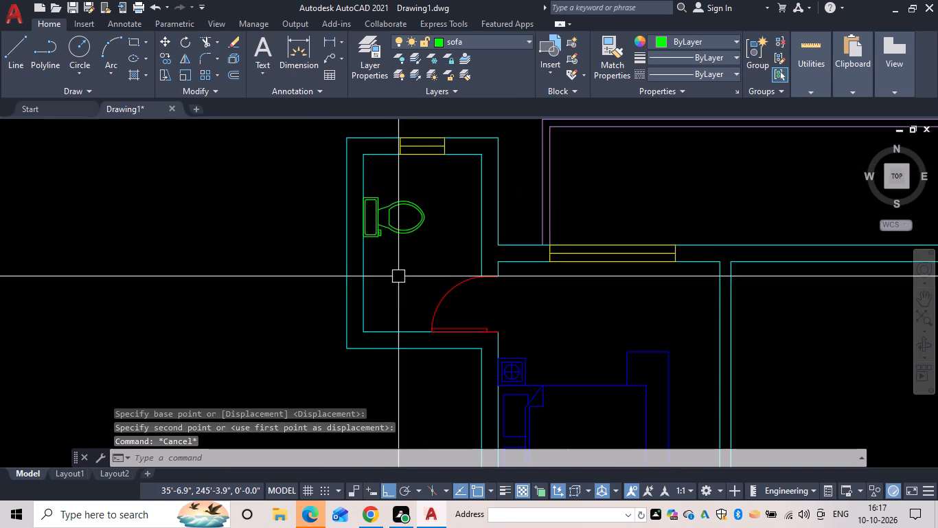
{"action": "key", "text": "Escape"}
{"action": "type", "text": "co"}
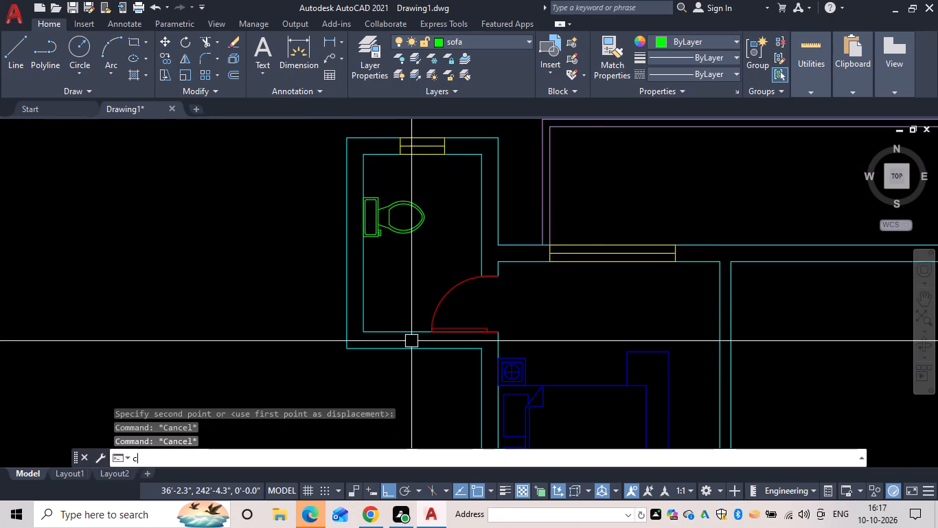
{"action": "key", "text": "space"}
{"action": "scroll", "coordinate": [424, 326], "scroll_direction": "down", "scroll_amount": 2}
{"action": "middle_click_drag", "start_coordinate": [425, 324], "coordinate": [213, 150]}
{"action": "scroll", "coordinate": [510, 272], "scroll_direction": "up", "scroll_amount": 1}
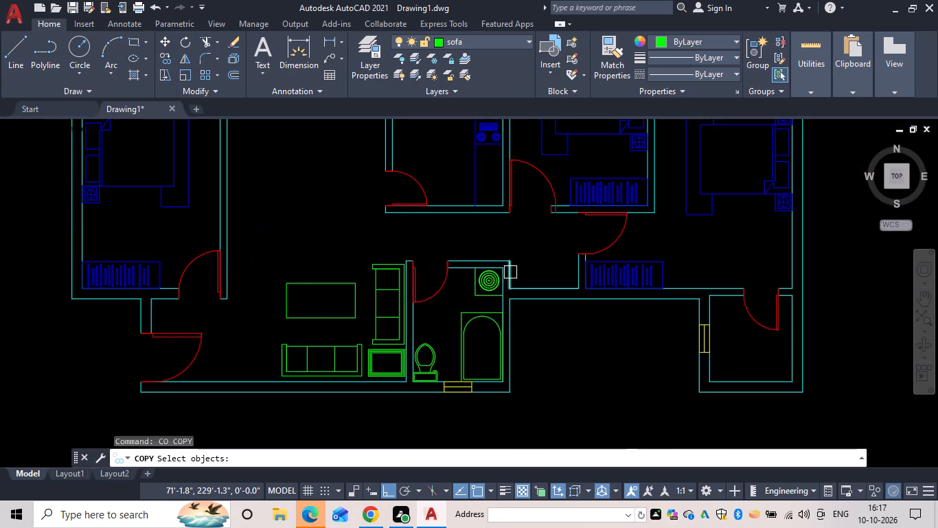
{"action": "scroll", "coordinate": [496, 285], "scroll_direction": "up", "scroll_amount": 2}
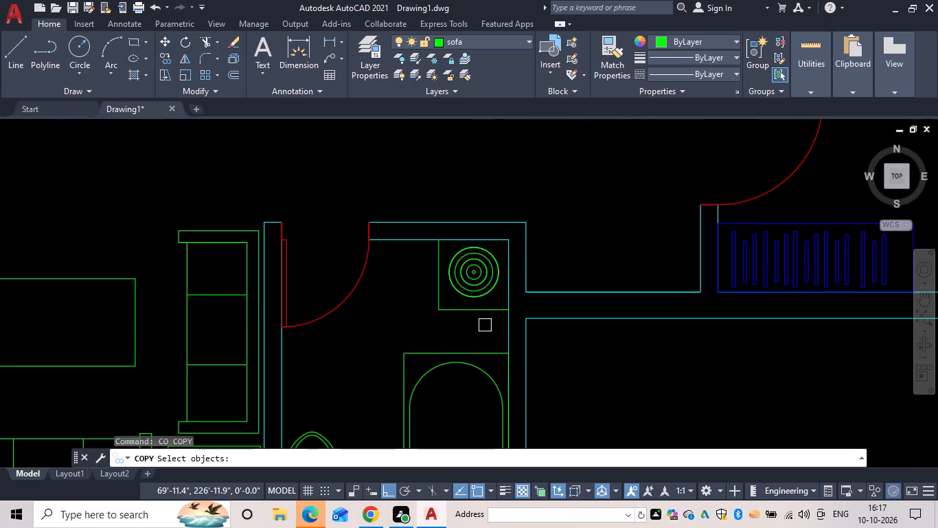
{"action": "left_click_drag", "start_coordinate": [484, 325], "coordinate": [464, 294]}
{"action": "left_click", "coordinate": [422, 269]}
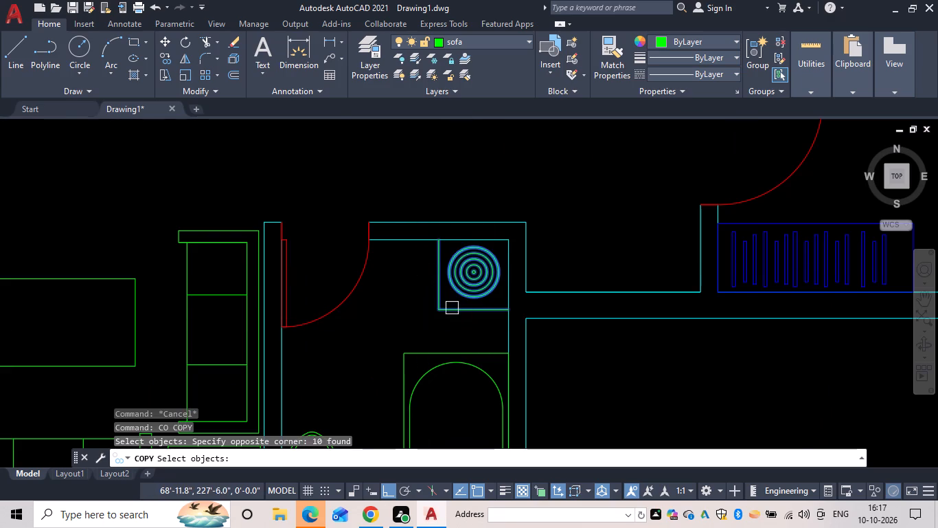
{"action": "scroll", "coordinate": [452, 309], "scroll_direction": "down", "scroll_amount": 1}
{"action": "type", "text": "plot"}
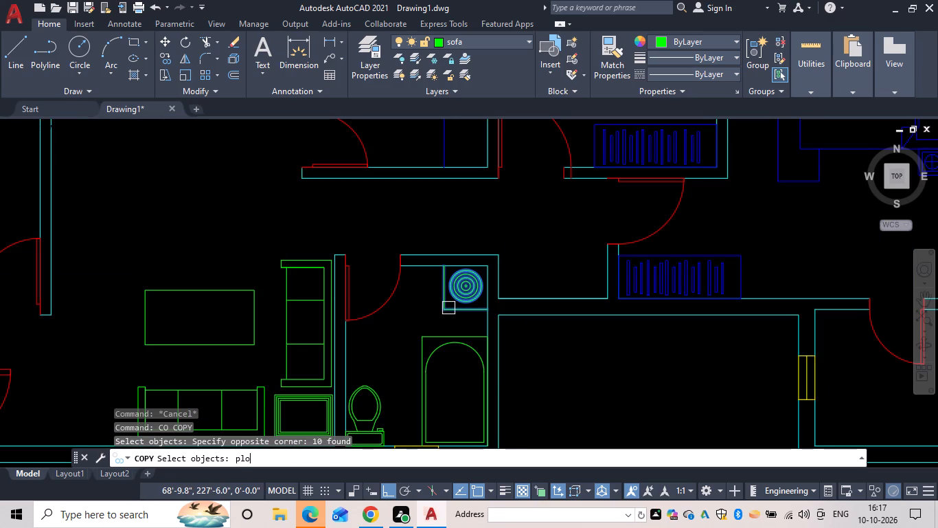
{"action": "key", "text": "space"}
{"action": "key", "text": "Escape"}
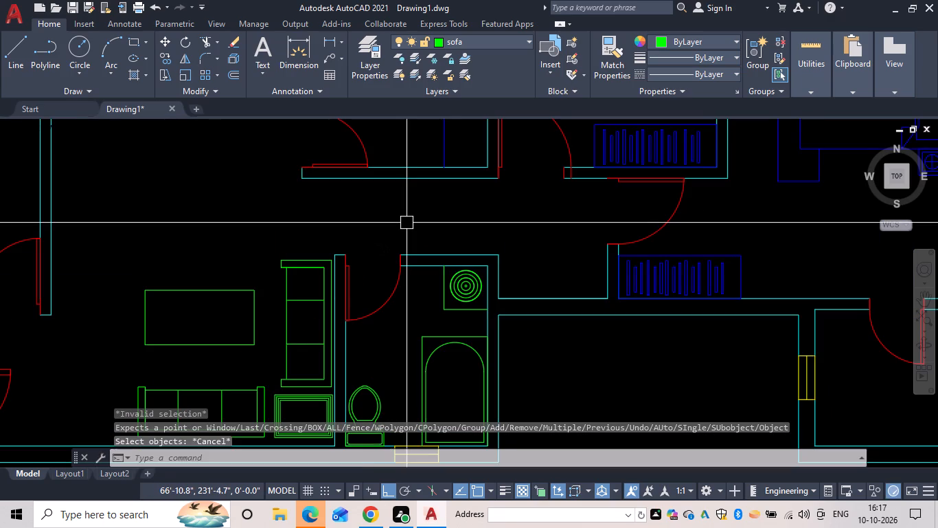
Examine the available printers and plotters in the Plot settings, and close them without plotting.
{"action": "type", "text": "pllot"}
{"action": "key", "text": "space"}
{"action": "key", "text": "Escape"}
{"action": "scroll", "coordinate": [402, 223], "scroll_direction": "down", "scroll_amount": 1}
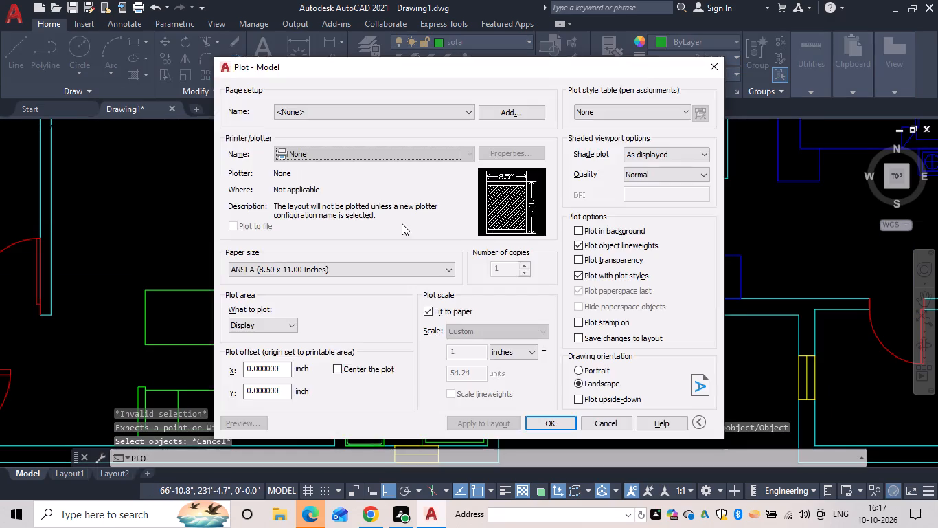
{"action": "key", "text": "space"}
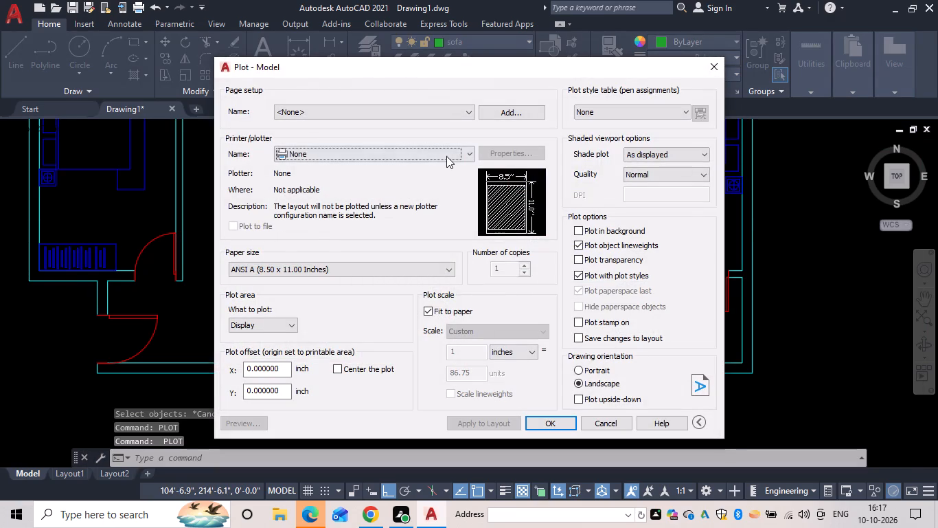
{"action": "left_click", "coordinate": [446, 156]}
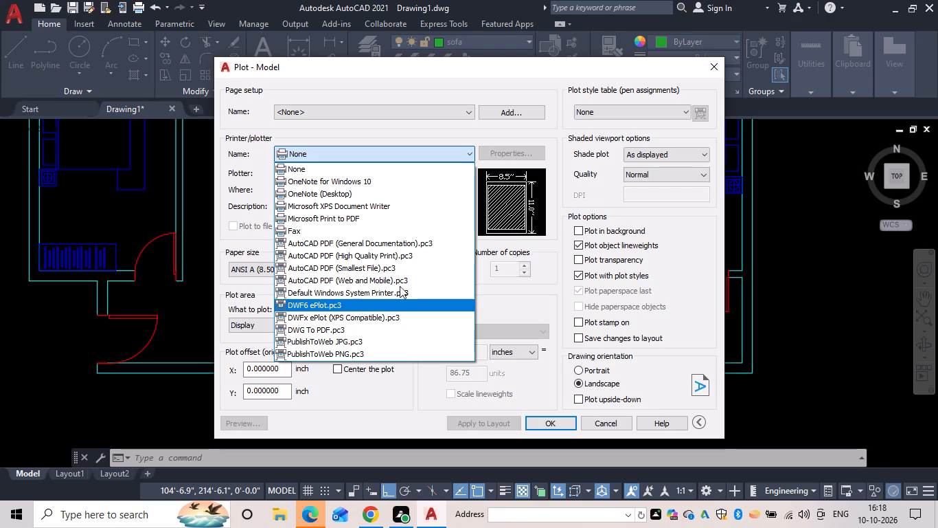
{"action": "left_click", "coordinate": [712, 64]}
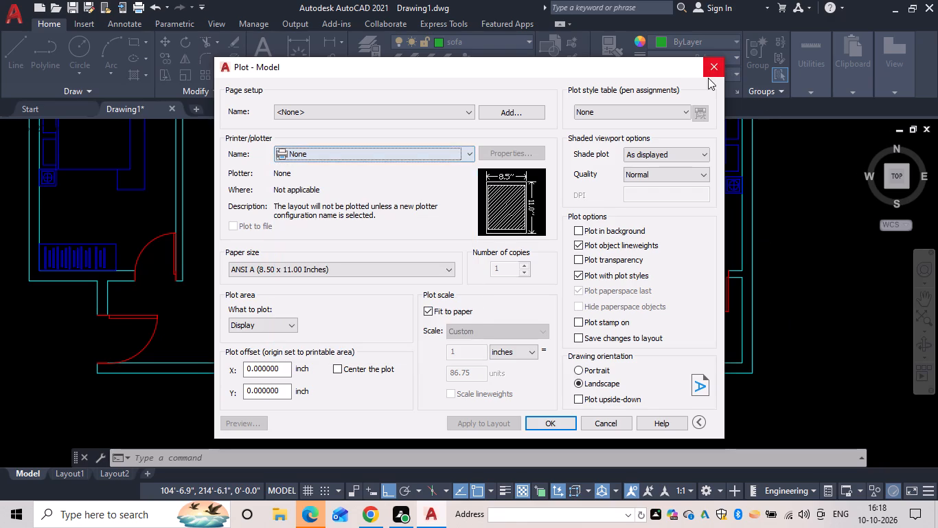
{"action": "left_click", "coordinate": [716, 62]}
{"action": "key", "text": "Escape"}
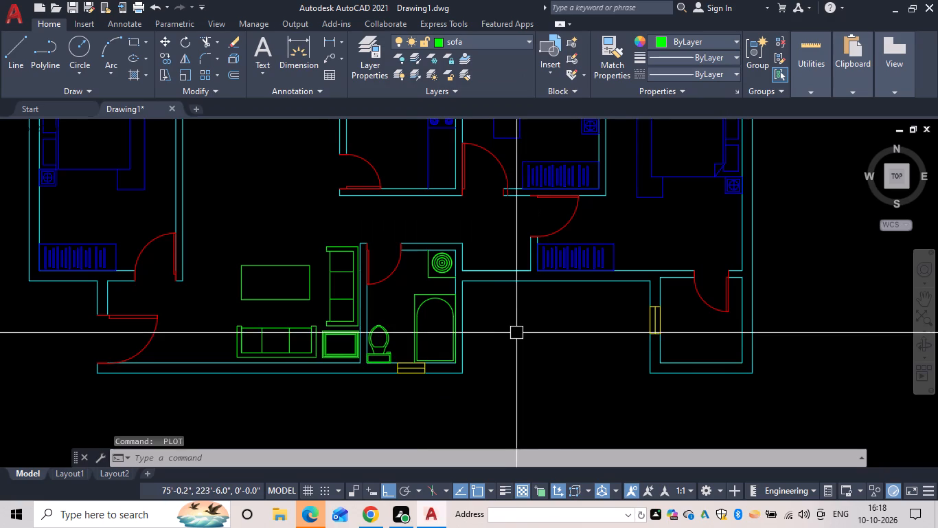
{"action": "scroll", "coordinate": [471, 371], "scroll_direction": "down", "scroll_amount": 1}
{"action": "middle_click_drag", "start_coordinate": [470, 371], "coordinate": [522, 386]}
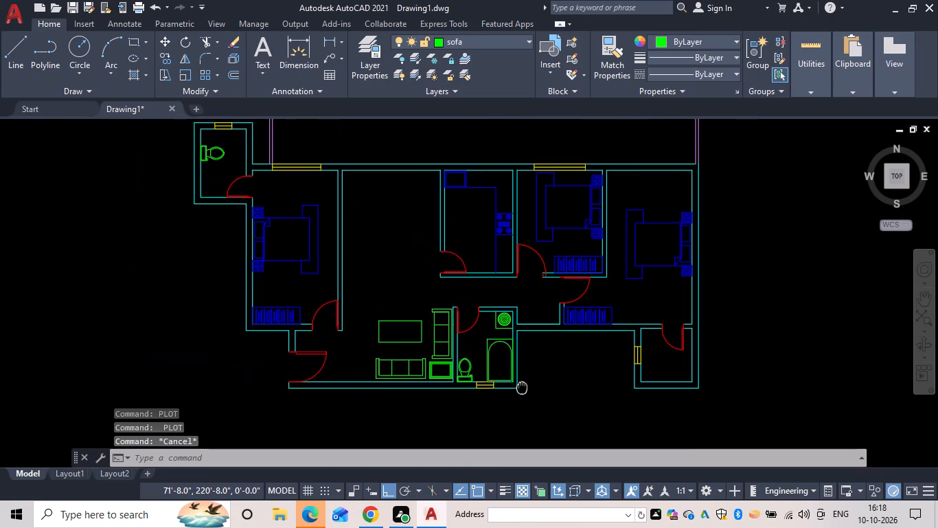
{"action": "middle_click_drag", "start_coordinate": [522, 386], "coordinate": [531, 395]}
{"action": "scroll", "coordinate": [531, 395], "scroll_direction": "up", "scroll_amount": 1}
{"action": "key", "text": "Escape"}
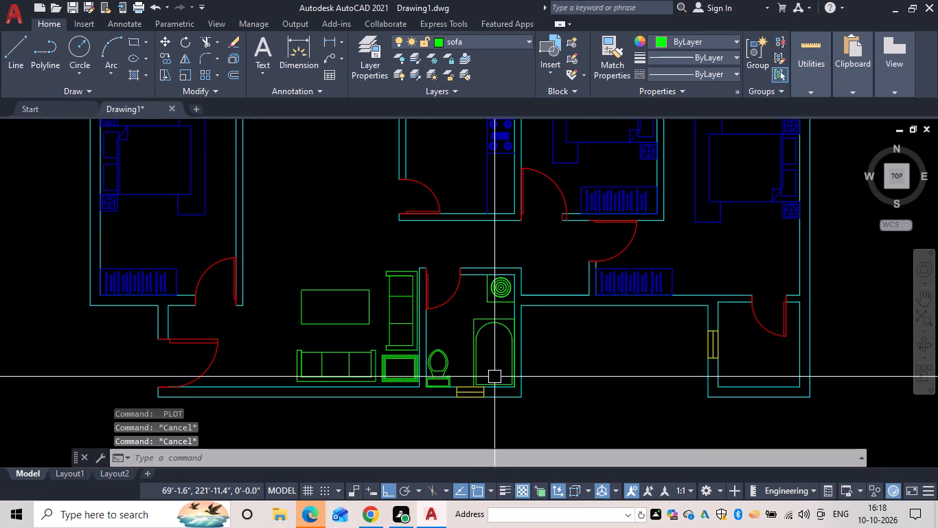
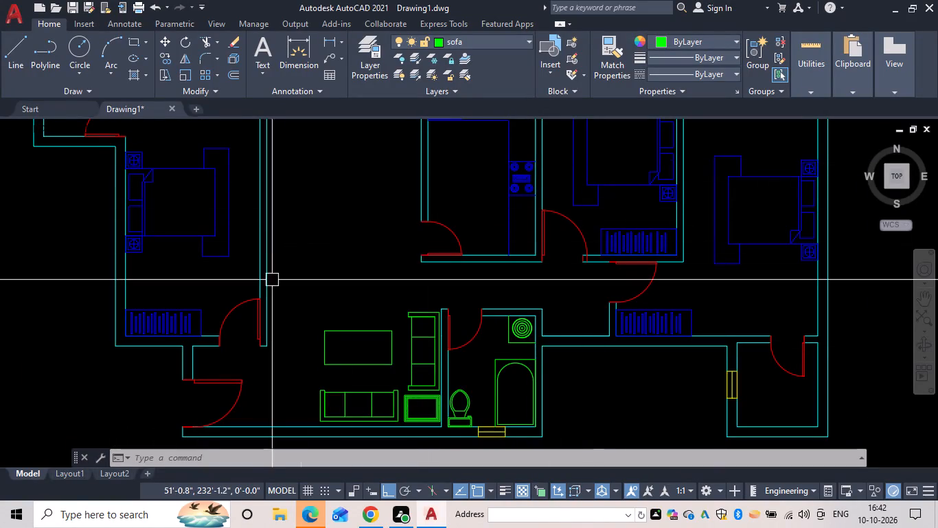
Copy the south bathroom's round washbasin with its counter lines to the inner west wall line of the northwest bathroom, south of the toilet.
{"action": "scroll", "coordinate": [273, 280], "scroll_direction": "down", "scroll_amount": 1}
{"action": "middle_click_drag", "start_coordinate": [277, 280], "coordinate": [369, 307]}
{"action": "scroll", "coordinate": [461, 333], "scroll_direction": "down", "scroll_amount": 1}
{"action": "scroll", "coordinate": [352, 298], "scroll_direction": "up", "scroll_amount": 1}
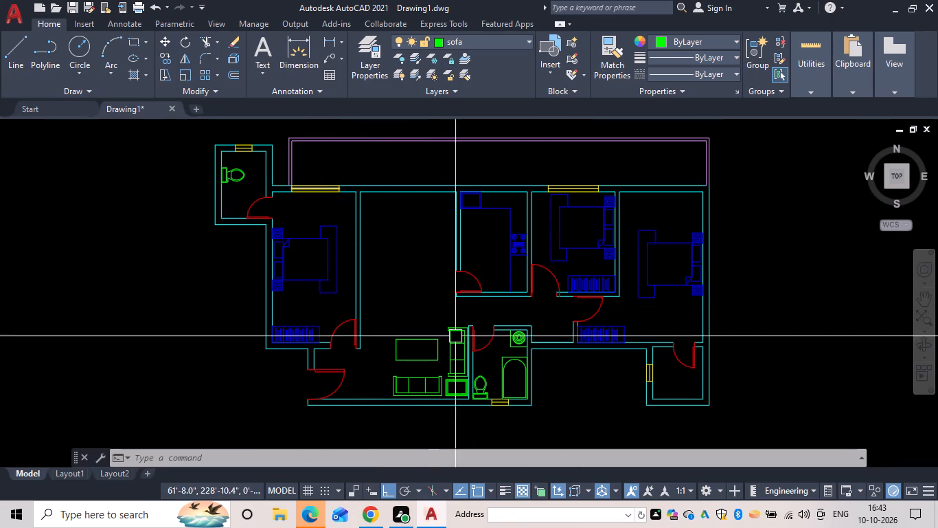
{"action": "scroll", "coordinate": [489, 345], "scroll_direction": "up", "scroll_amount": 3}
{"action": "key", "text": "Escape"}
{"action": "key", "text": "Escape"}
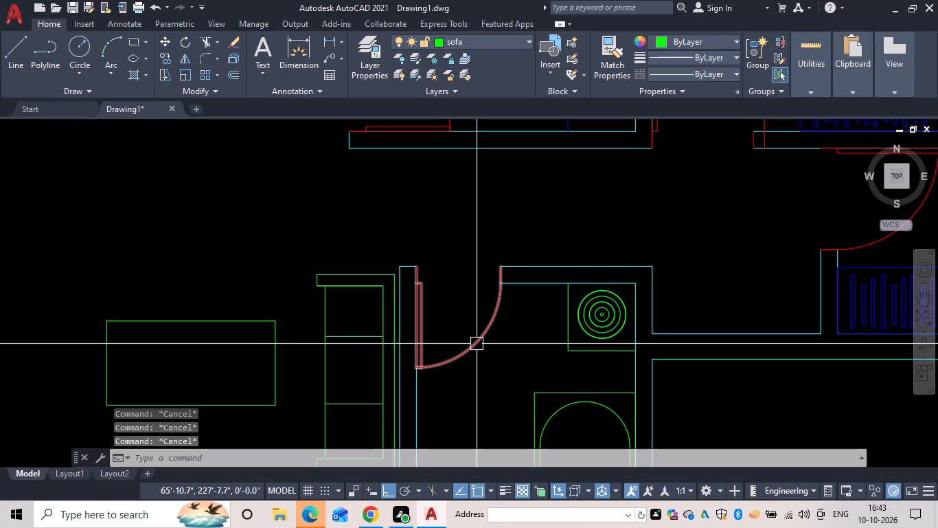
{"action": "type", "text": "co"}
{"action": "key", "text": "space"}
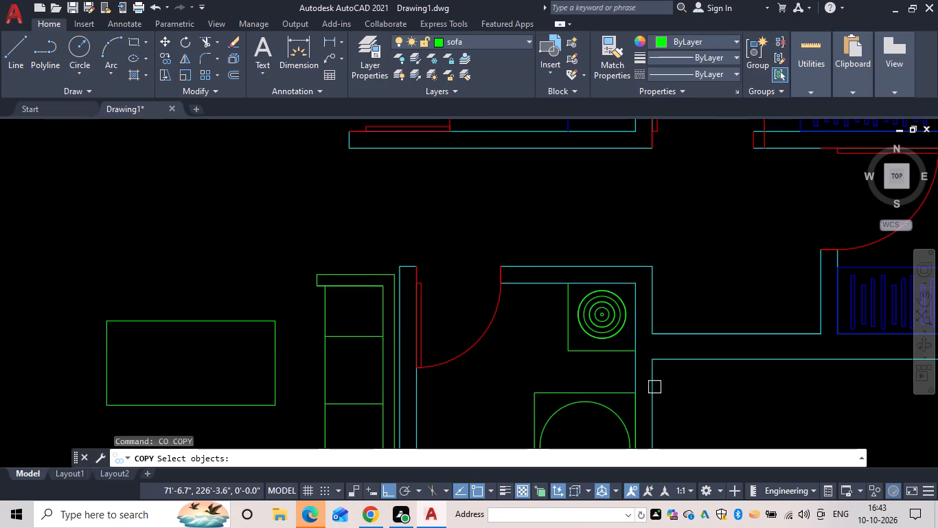
{"action": "left_click_drag", "start_coordinate": [613, 368], "coordinate": [606, 339]}
{"action": "left_click", "coordinate": [573, 309]}
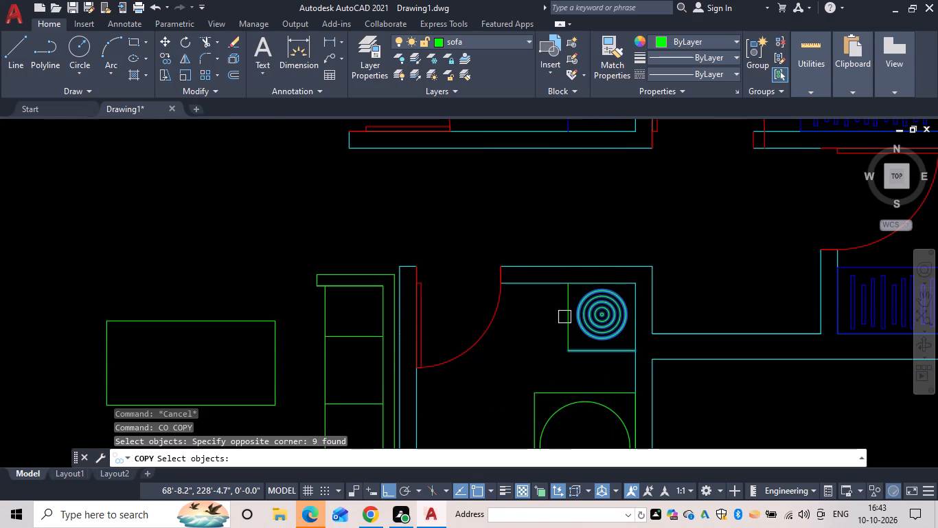
{"action": "left_click", "coordinate": [560, 311]}
{"action": "double_click", "coordinate": [567, 315]}
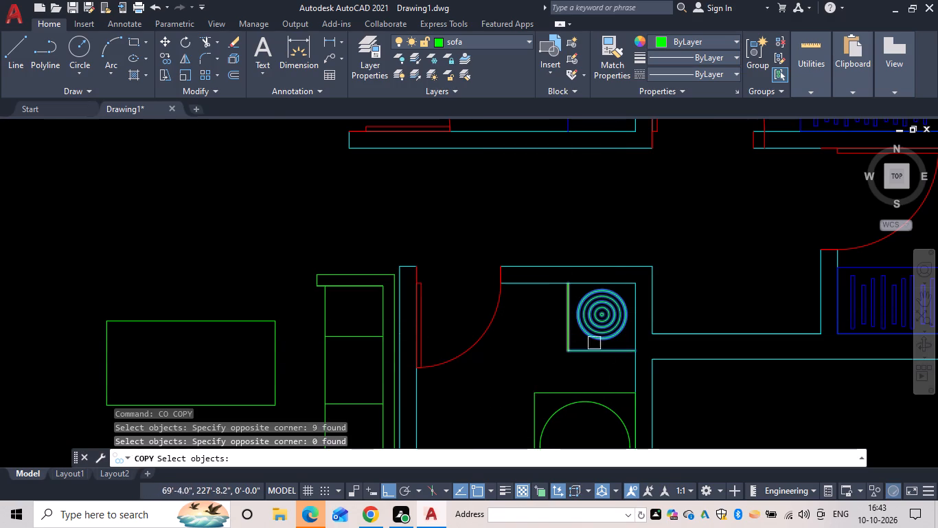
{"action": "left_click", "coordinate": [569, 298]}
{"action": "key", "text": "space"}
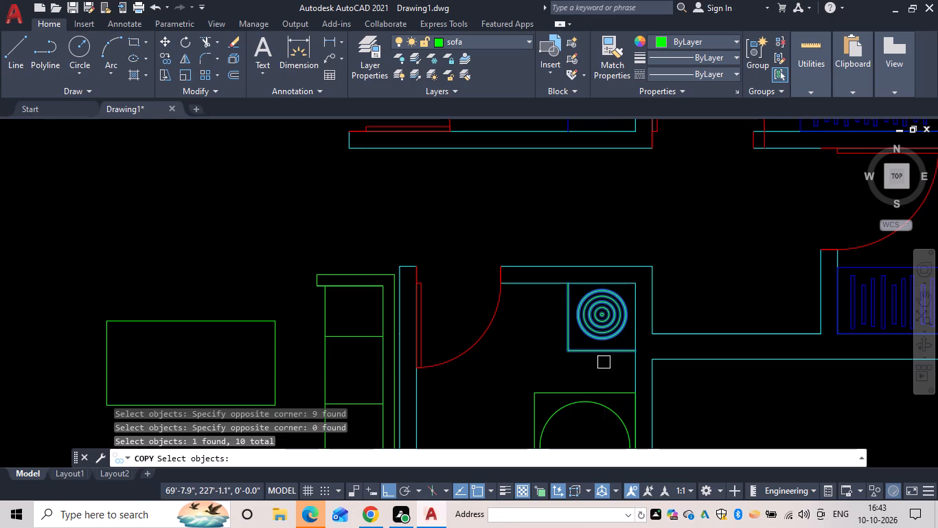
{"action": "left_click", "coordinate": [635, 351]}
{"action": "scroll", "coordinate": [540, 311], "scroll_direction": "down", "scroll_amount": 2}
{"action": "middle_click_drag", "start_coordinate": [546, 319], "coordinate": [648, 433]}
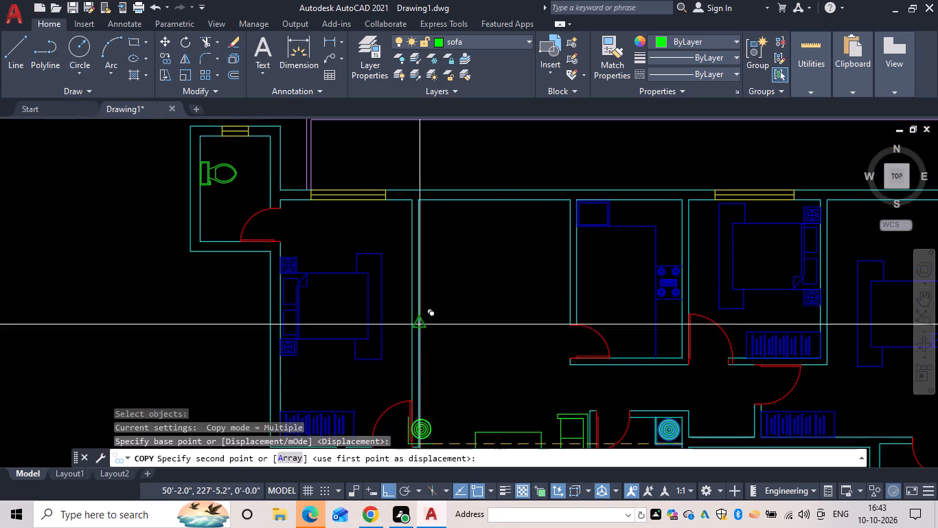
{"action": "left_click", "coordinate": [201, 214]}
{"action": "key", "text": "Escape"}
Rotate the copied washbasin and counter 180° about the counter corner on the west wall so they sit inside the northwest bathroom.
{"action": "middle_click_drag", "start_coordinate": [253, 233], "coordinate": [386, 307]}
{"action": "scroll", "coordinate": [327, 280], "scroll_direction": "up", "scroll_amount": 2}
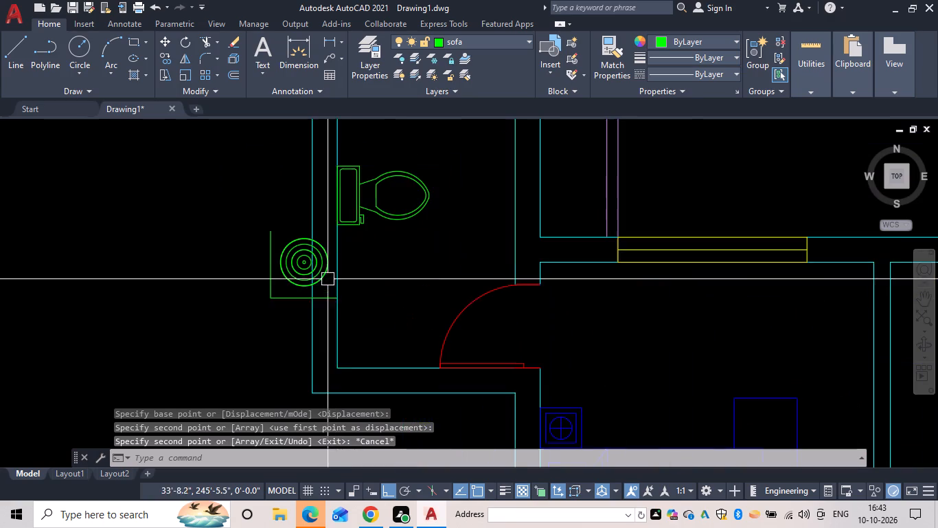
{"action": "key", "text": "Escape"}
{"action": "type", "text": "ro"}
{"action": "key", "text": "space"}
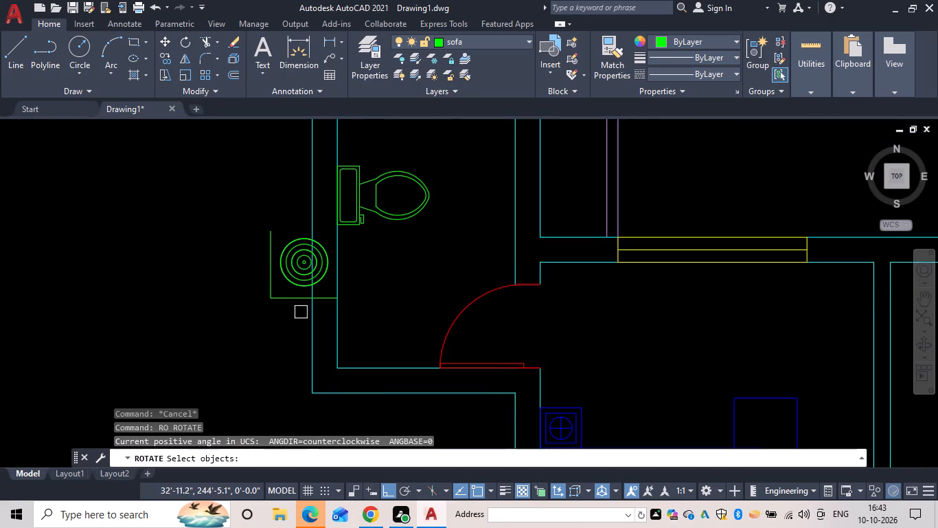
{"action": "left_click_drag", "start_coordinate": [301, 311], "coordinate": [301, 305]}
{"action": "left_click", "coordinate": [260, 206]}
{"action": "scroll", "coordinate": [310, 272], "scroll_direction": "up", "scroll_amount": 4}
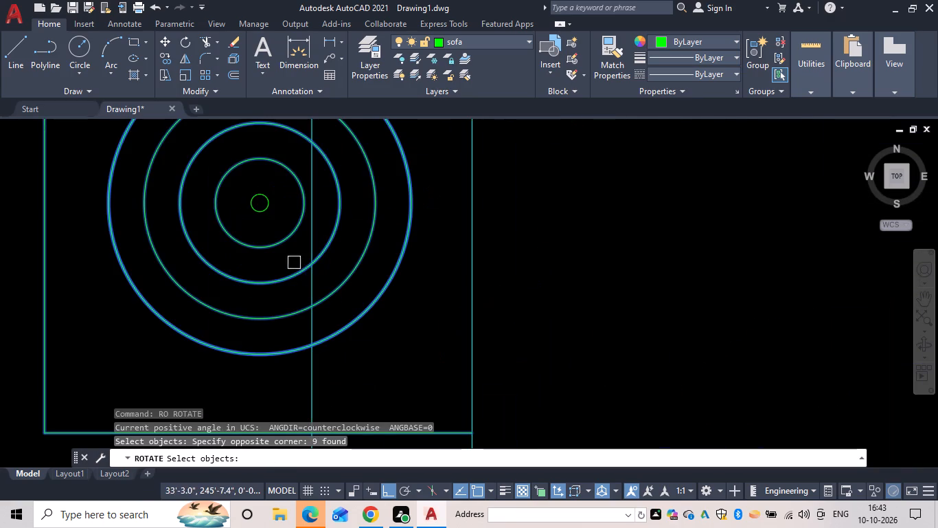
{"action": "left_click", "coordinate": [251, 203]}
{"action": "scroll", "coordinate": [328, 310], "scroll_direction": "down", "scroll_amount": 3}
{"action": "key", "text": "space"}
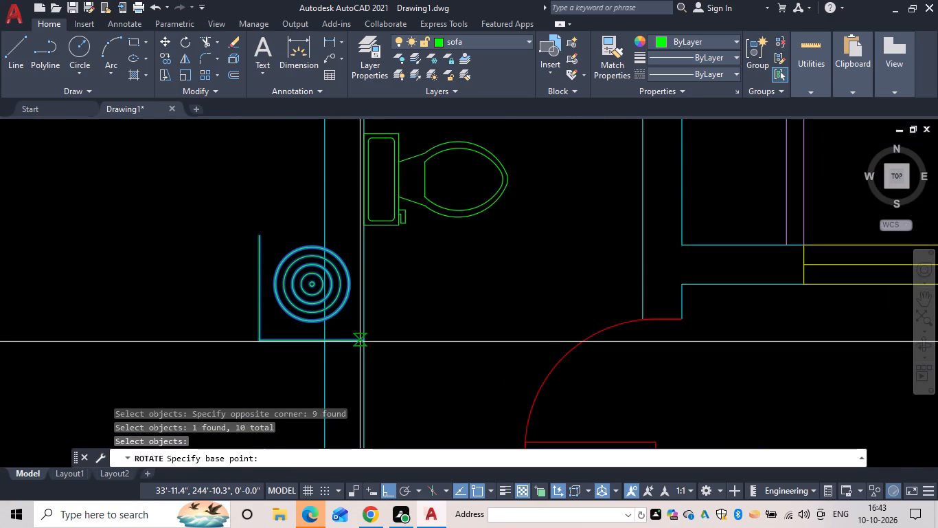
{"action": "left_click", "coordinate": [365, 340]}
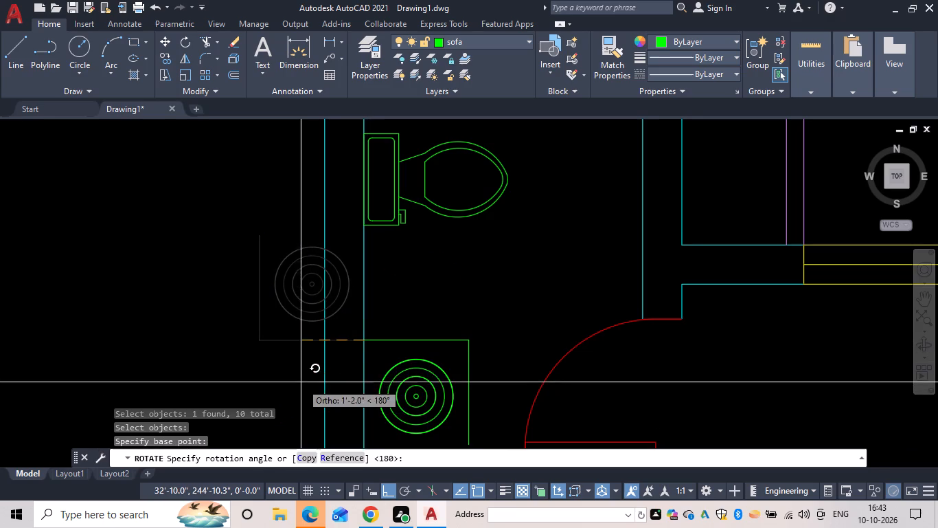
{"action": "middle_click_drag", "start_coordinate": [299, 369], "coordinate": [299, 284]}
{"action": "left_click", "coordinate": [301, 298]}
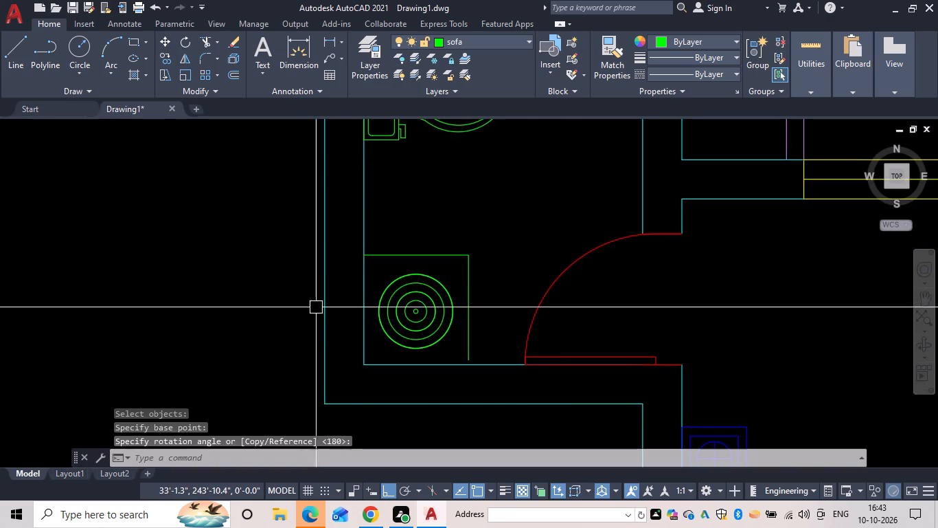
Extend the washbasin counter's east edge to the inner face of the northwest bathroom's south wall.
{"action": "key", "text": "Escape"}
{"action": "type", "text": "ex"}
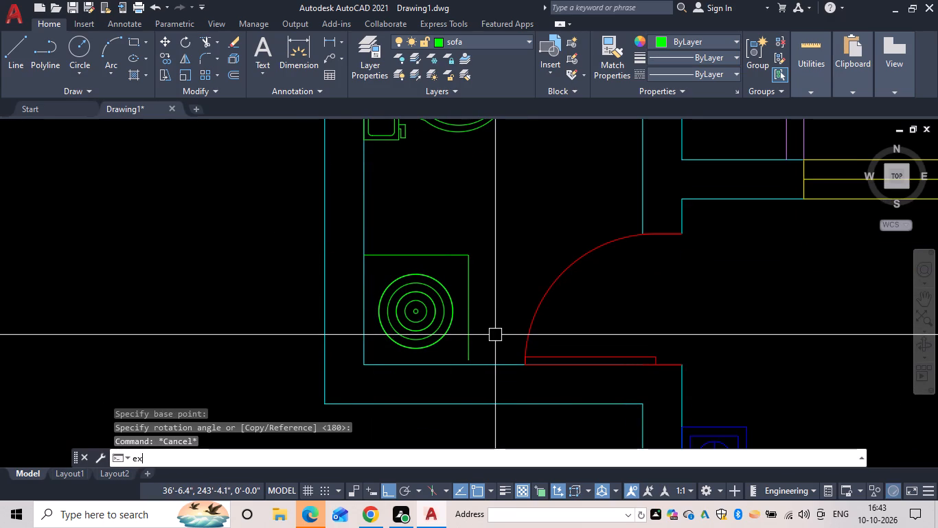
{"action": "key", "text": "space"}
{"action": "left_click", "coordinate": [468, 335]}
{"action": "key", "text": "Escape"}
Move the living room's coffee-table rectangle beside the sofas onto the table layer.
{"action": "scroll", "coordinate": [471, 335], "scroll_direction": "down", "scroll_amount": 1}
{"action": "middle_click", "coordinate": [477, 335]}
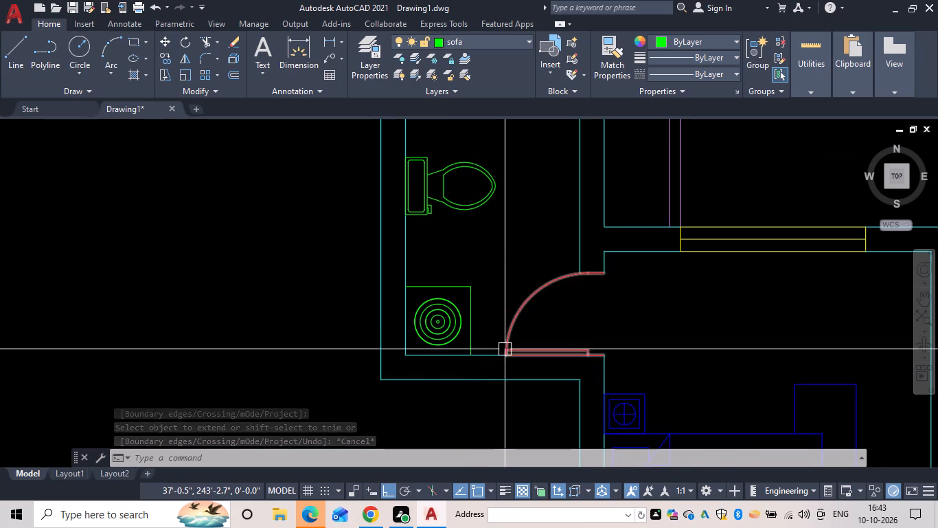
{"action": "scroll", "coordinate": [505, 353], "scroll_direction": "down", "scroll_amount": 3}
{"action": "middle_click_drag", "start_coordinate": [525, 354], "coordinate": [322, 237]}
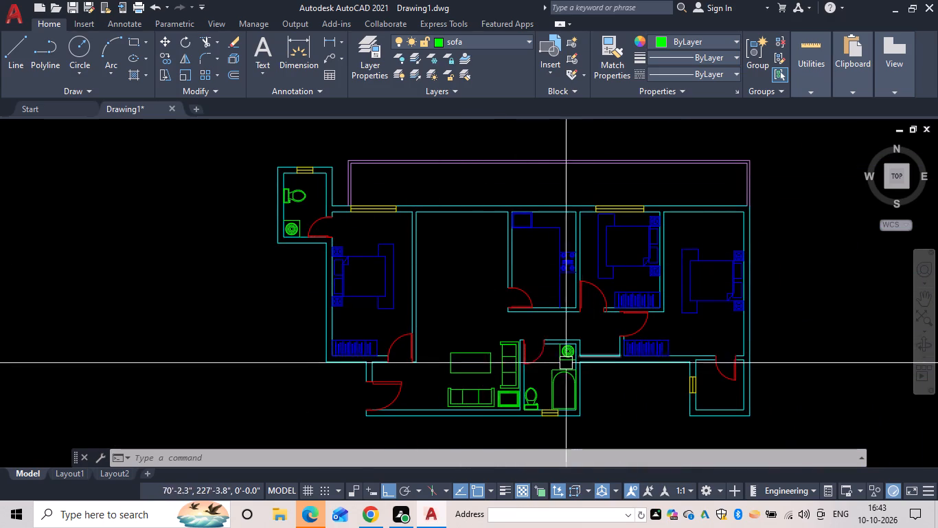
{"action": "scroll", "coordinate": [488, 362], "scroll_direction": "up", "scroll_amount": 3}
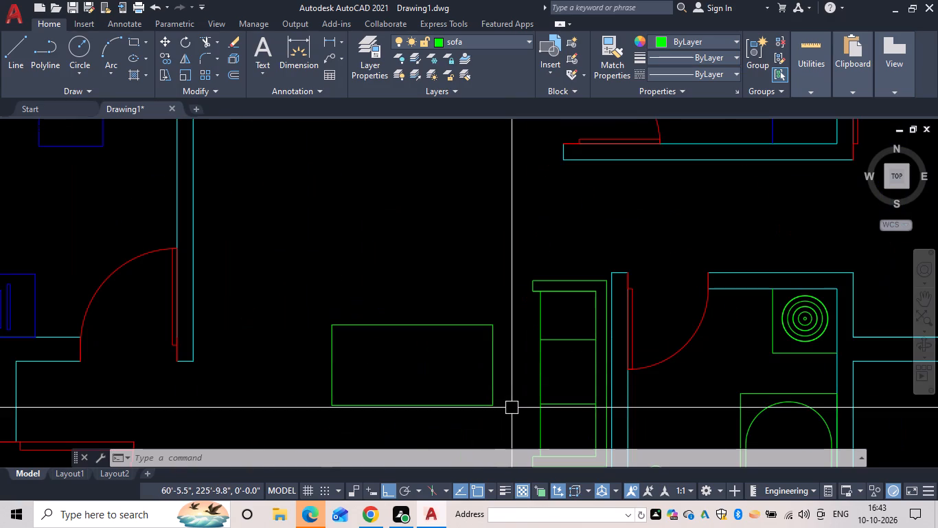
{"action": "left_click_drag", "start_coordinate": [512, 414], "coordinate": [484, 398]}
{"action": "left_click", "coordinate": [292, 247]}
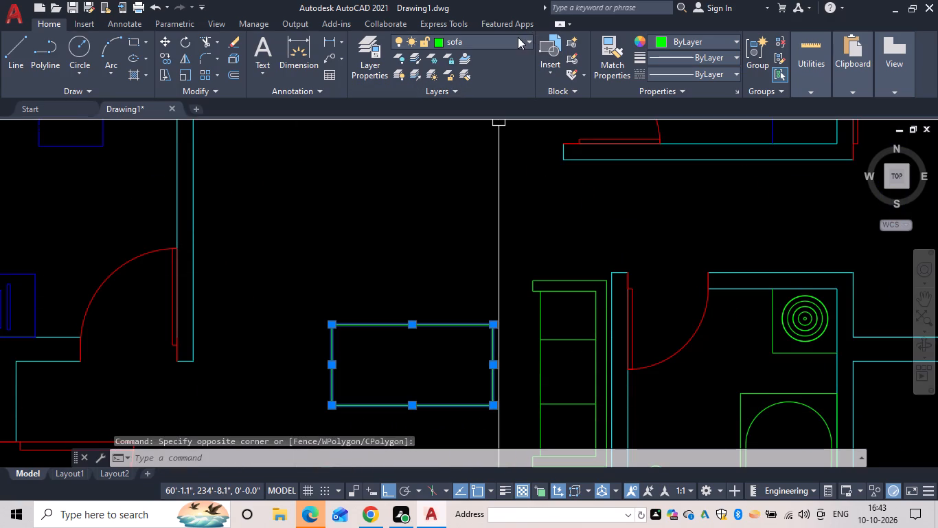
{"action": "left_click", "coordinate": [518, 37]}
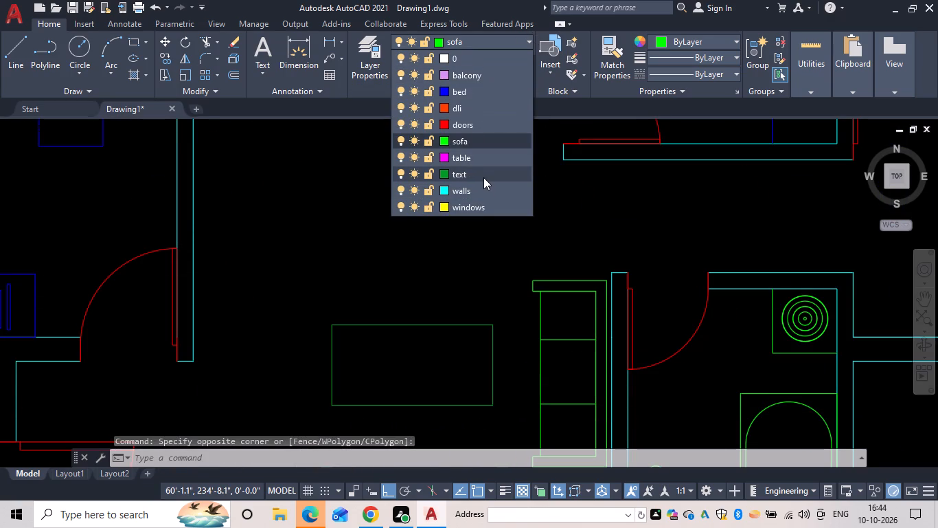
{"action": "left_click_drag", "start_coordinate": [483, 173], "coordinate": [490, 156]}
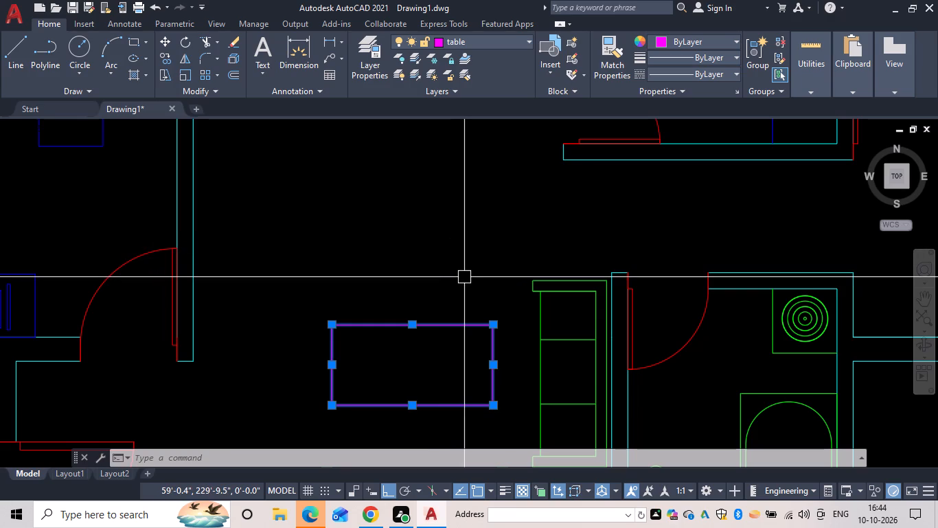
{"action": "key", "text": "Escape"}
Copy the south bathroom's toilet about 23 feet east into the southeast bathroom, with its tank against the south wall.
{"action": "scroll", "coordinate": [472, 287], "scroll_direction": "down", "scroll_amount": 3}
{"action": "middle_click_drag", "start_coordinate": [456, 267], "coordinate": [382, 221]}
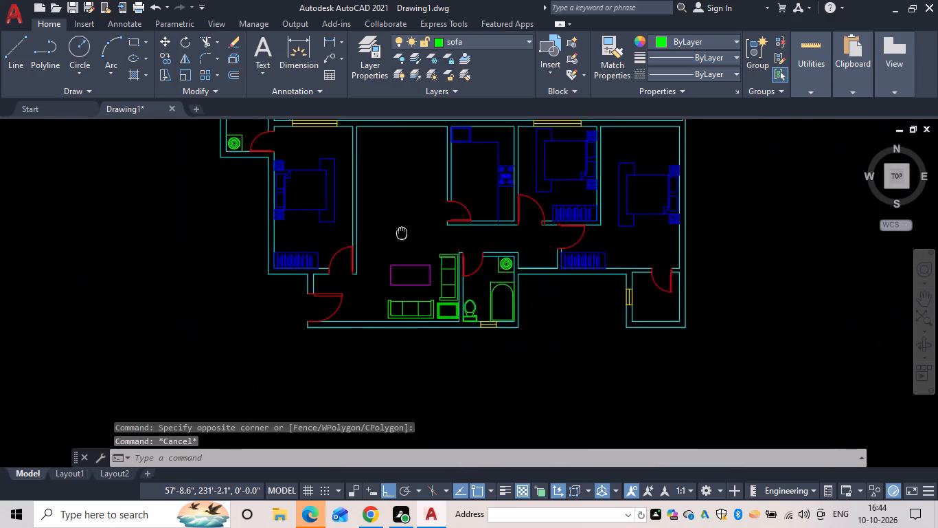
{"action": "middle_click_drag", "start_coordinate": [382, 221], "coordinate": [339, 197]}
{"action": "scroll", "coordinate": [411, 254], "scroll_direction": "up", "scroll_amount": 2}
{"action": "middle_click_drag", "start_coordinate": [411, 254], "coordinate": [380, 258]}
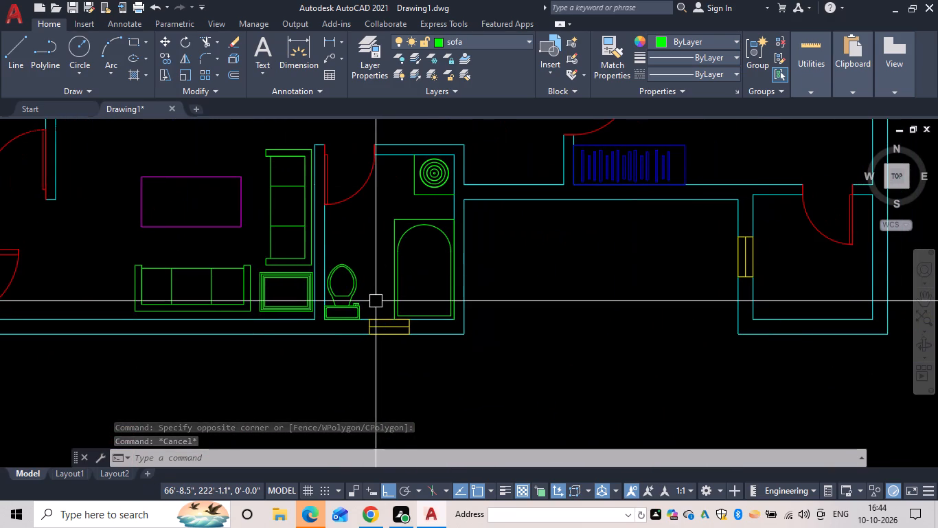
{"action": "type", "text": "co"}
{"action": "key", "text": "space"}
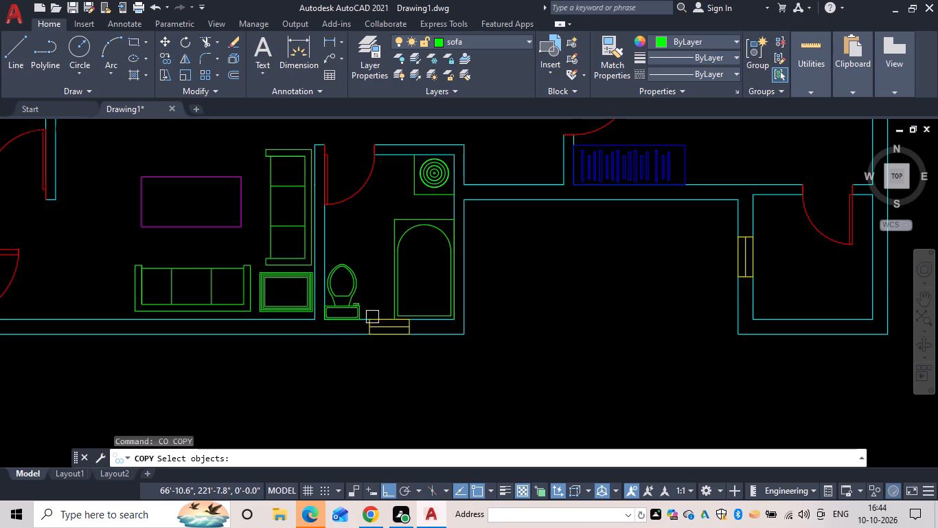
{"action": "left_click", "coordinate": [346, 305]}
{"action": "key", "text": "space"}
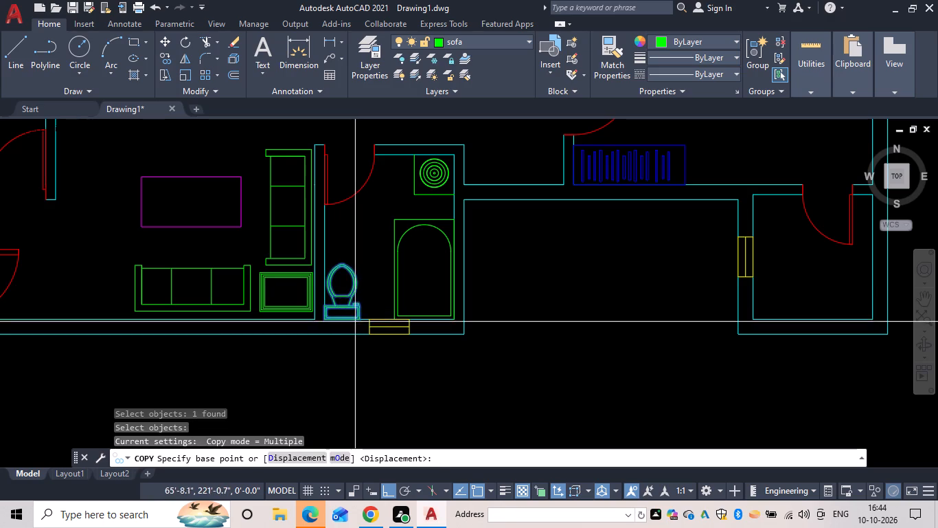
{"action": "left_click_drag", "start_coordinate": [354, 320], "coordinate": [378, 320]}
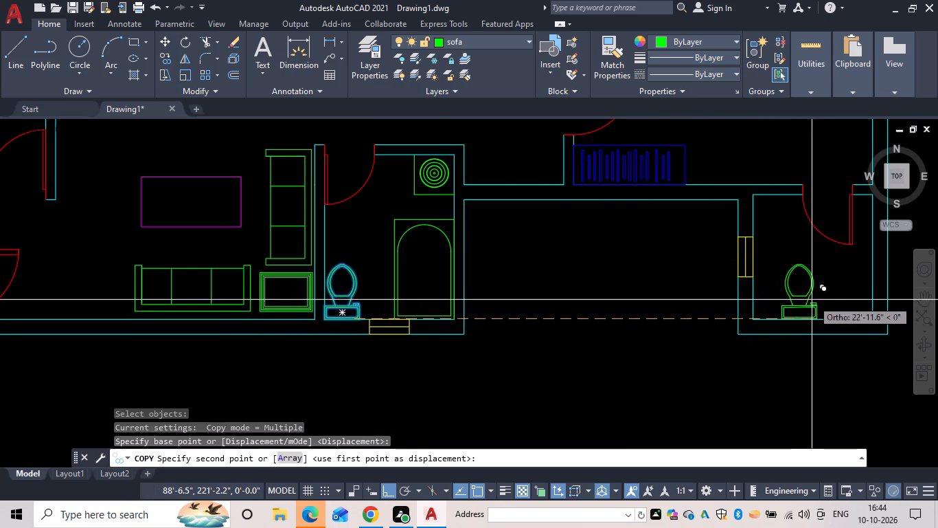
{"action": "left_click", "coordinate": [812, 300]}
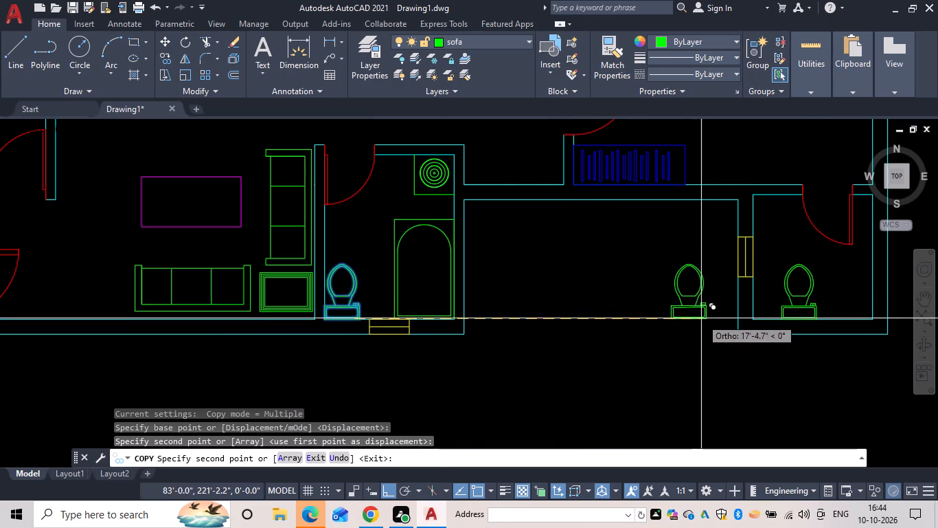
{"action": "key", "text": "Escape"}
Move the southeast bathroom's toilet straight north, off the south wall towards the middle of the room.
{"action": "left_click", "coordinate": [782, 306]}
{"action": "scroll", "coordinate": [783, 309], "scroll_direction": "up", "scroll_amount": 2}
{"action": "middle_click_drag", "start_coordinate": [707, 318], "coordinate": [507, 322]}
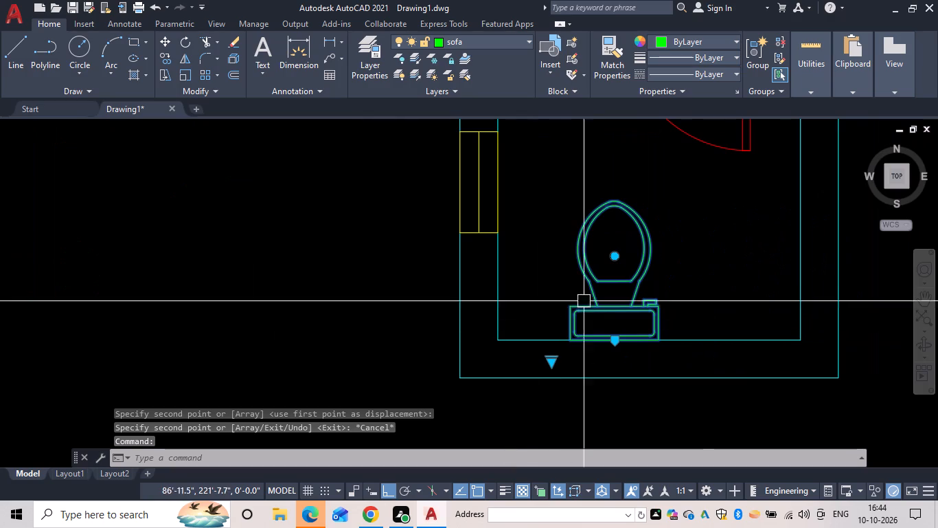
{"action": "left_click", "coordinate": [616, 340]}
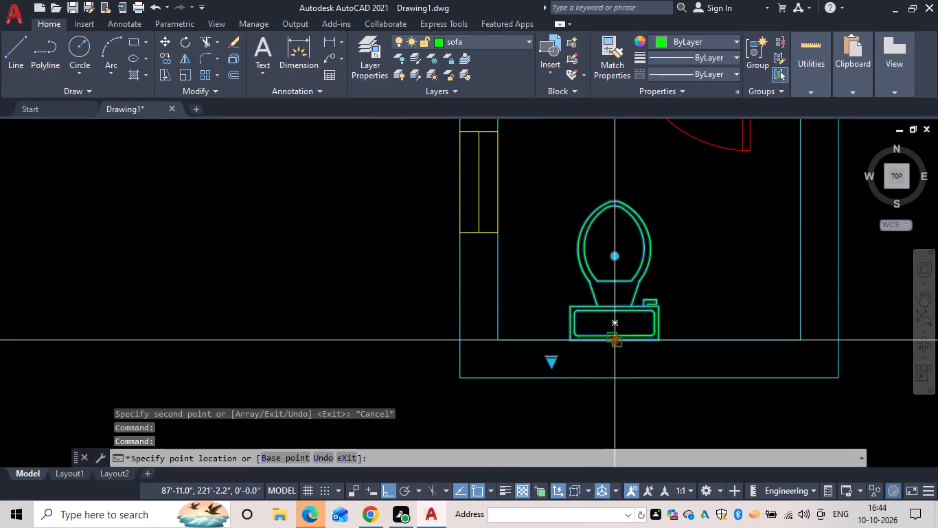
{"action": "left_click", "coordinate": [600, 261]}
{"action": "key", "text": "Escape"}
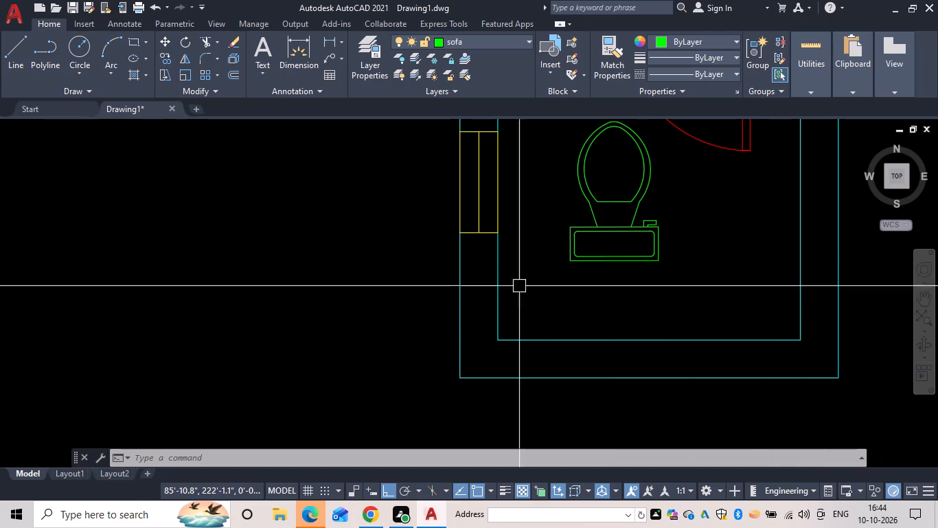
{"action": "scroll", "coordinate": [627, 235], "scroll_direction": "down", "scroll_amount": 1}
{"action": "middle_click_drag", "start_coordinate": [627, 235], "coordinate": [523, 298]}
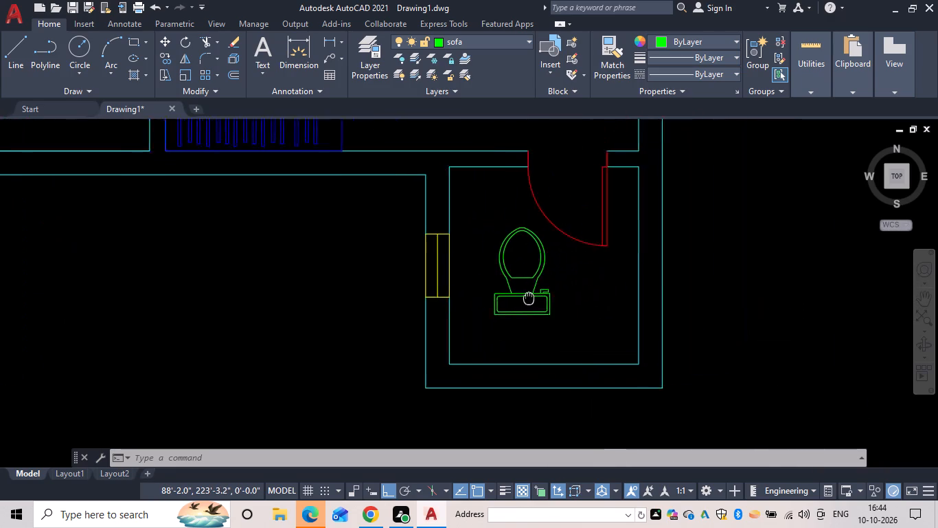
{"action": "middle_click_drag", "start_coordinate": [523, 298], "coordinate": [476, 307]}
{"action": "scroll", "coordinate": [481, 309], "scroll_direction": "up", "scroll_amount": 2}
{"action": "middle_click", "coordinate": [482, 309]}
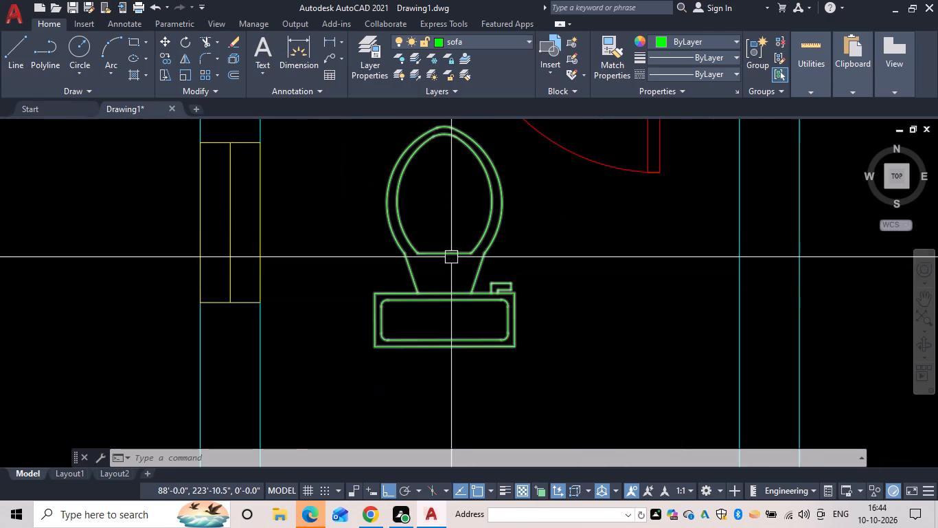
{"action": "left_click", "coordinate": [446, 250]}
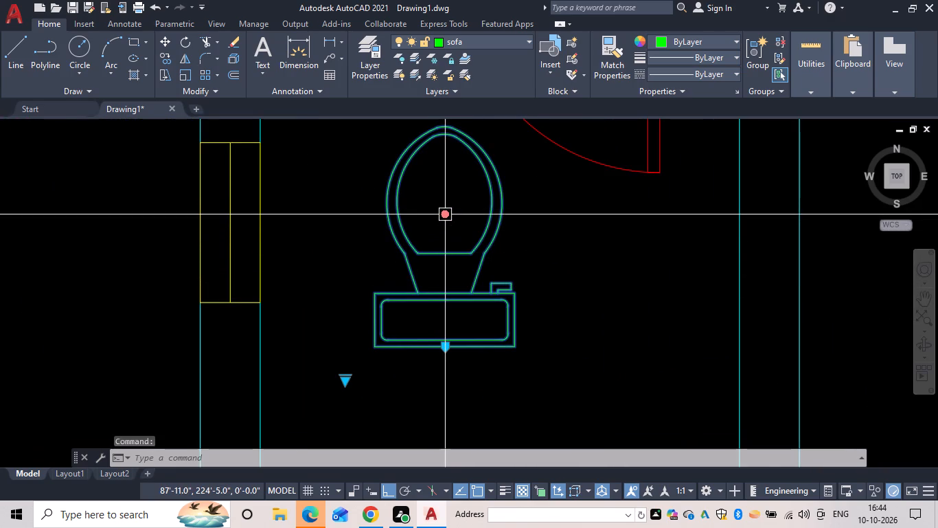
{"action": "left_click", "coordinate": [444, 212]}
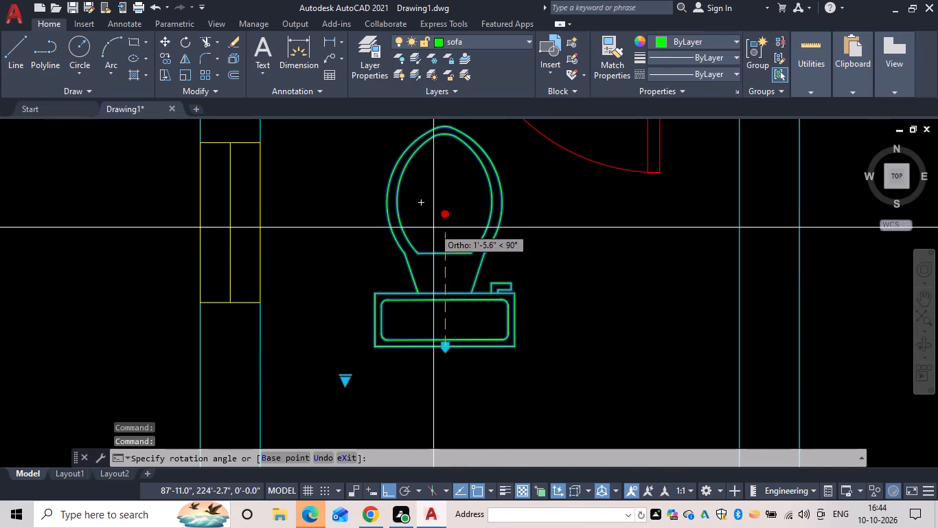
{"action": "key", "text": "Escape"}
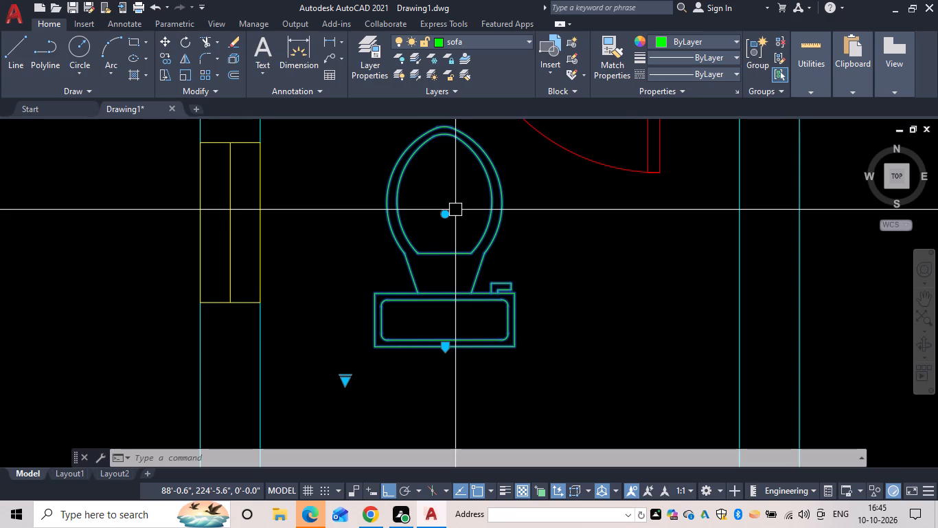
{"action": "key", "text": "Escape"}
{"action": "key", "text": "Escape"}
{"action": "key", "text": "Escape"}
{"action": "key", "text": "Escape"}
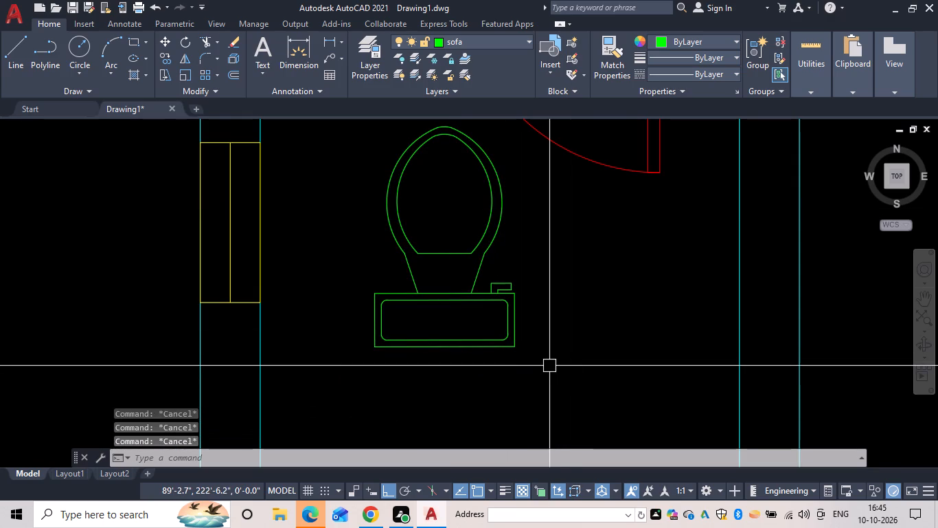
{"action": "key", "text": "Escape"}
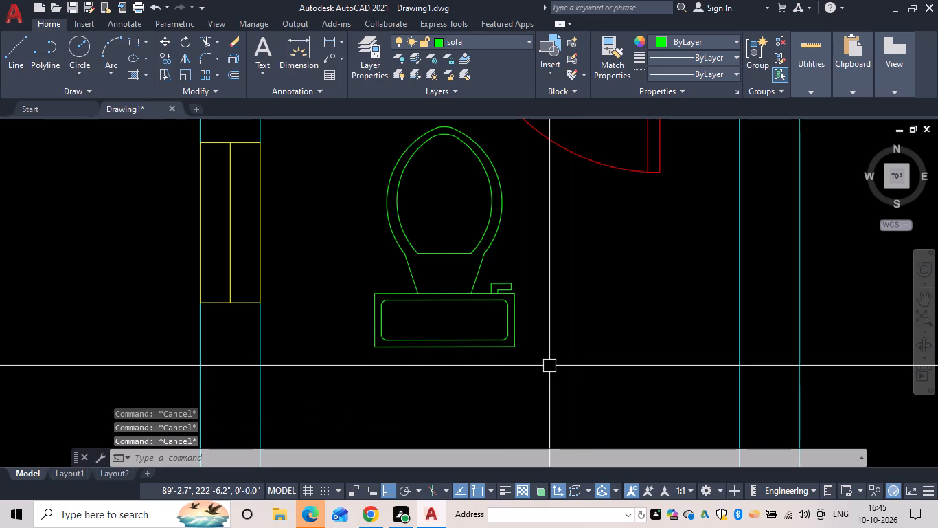
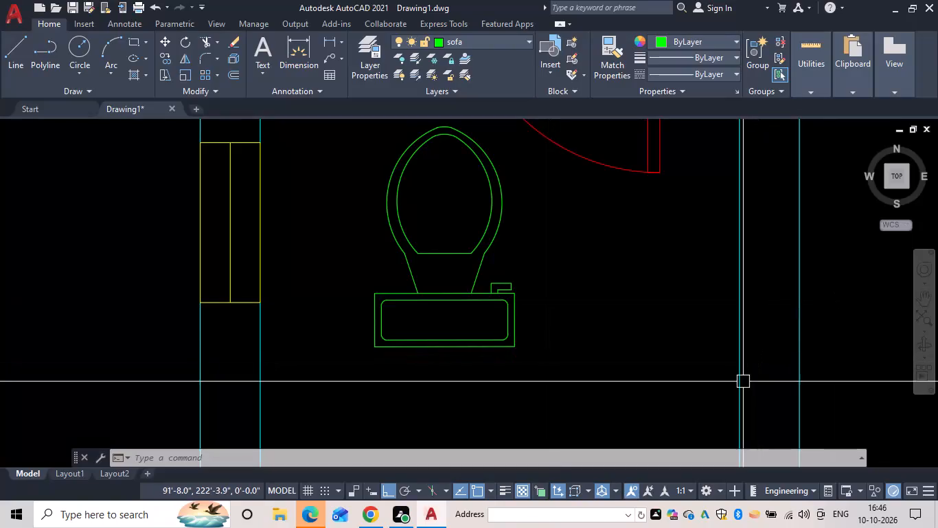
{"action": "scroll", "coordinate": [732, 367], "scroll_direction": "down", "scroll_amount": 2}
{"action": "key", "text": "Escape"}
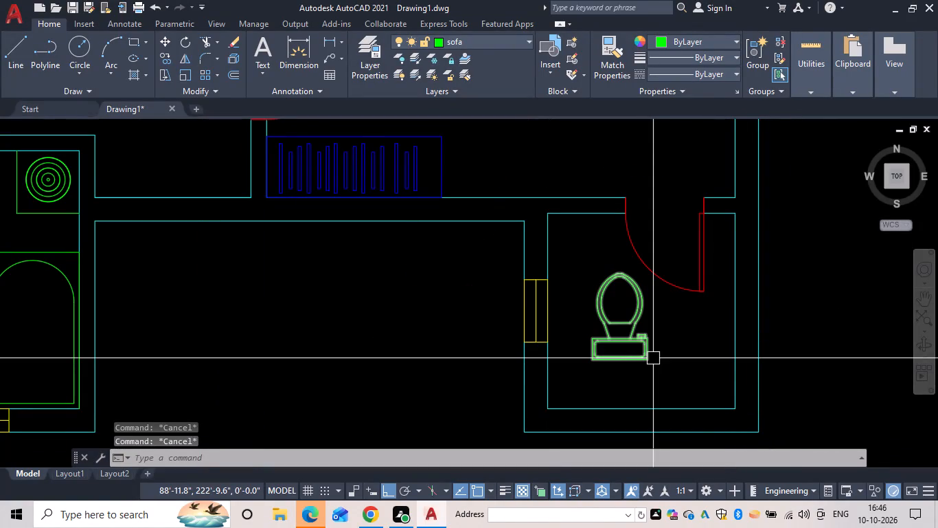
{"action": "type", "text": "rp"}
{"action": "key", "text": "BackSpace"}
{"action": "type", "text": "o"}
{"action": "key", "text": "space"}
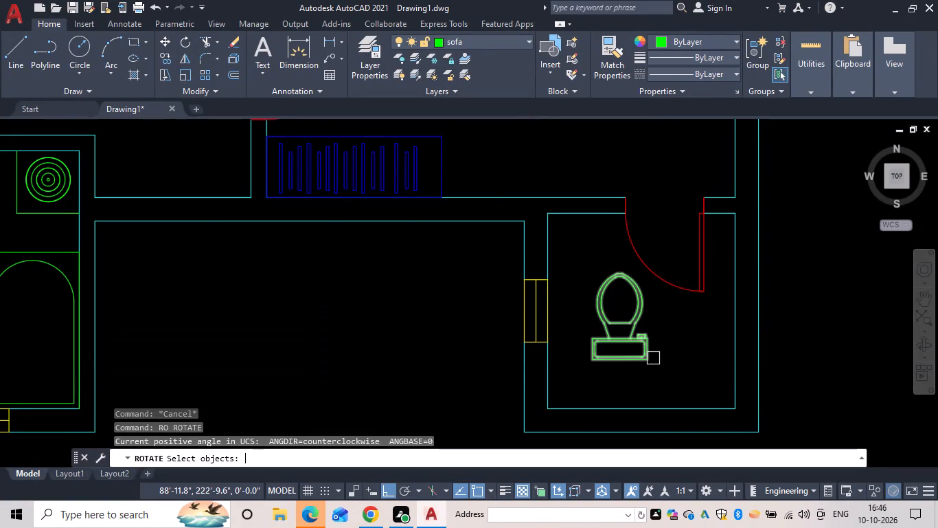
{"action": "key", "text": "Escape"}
Rotate the southeast bathroom's toilet by 90 degrees so that its tank faces the west wall.
{"action": "left_click", "coordinate": [634, 331]}
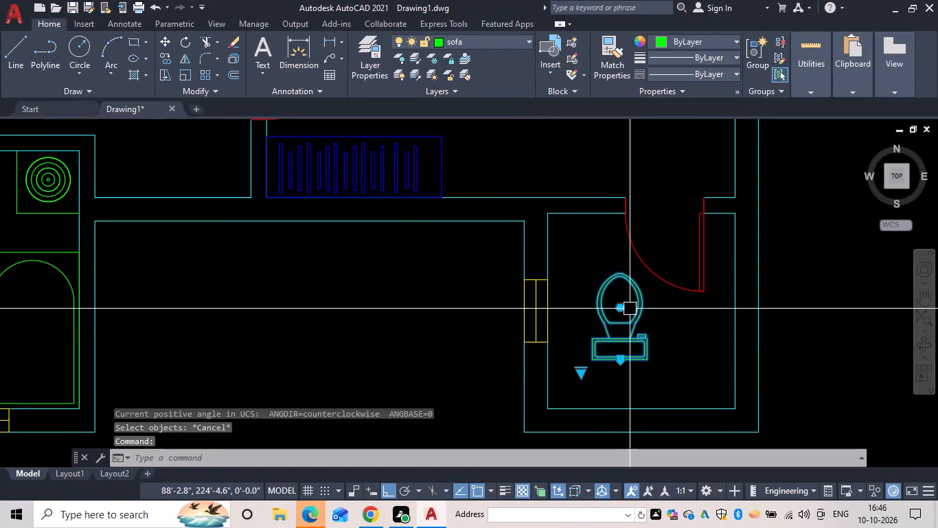
{"action": "left_click_drag", "start_coordinate": [622, 306], "coordinate": [654, 313]}
{"action": "left_click", "coordinate": [689, 321]}
{"action": "key", "text": "Escape"}
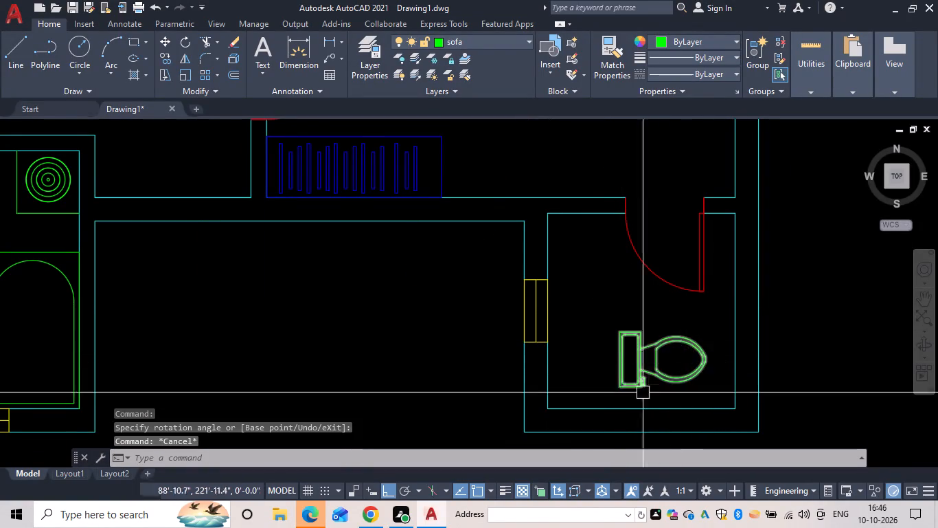
Move the southeast bathroom's toilet north and then about 2'-4" west, setting its tank against the inner west wall.
{"action": "left_click", "coordinate": [619, 366]}
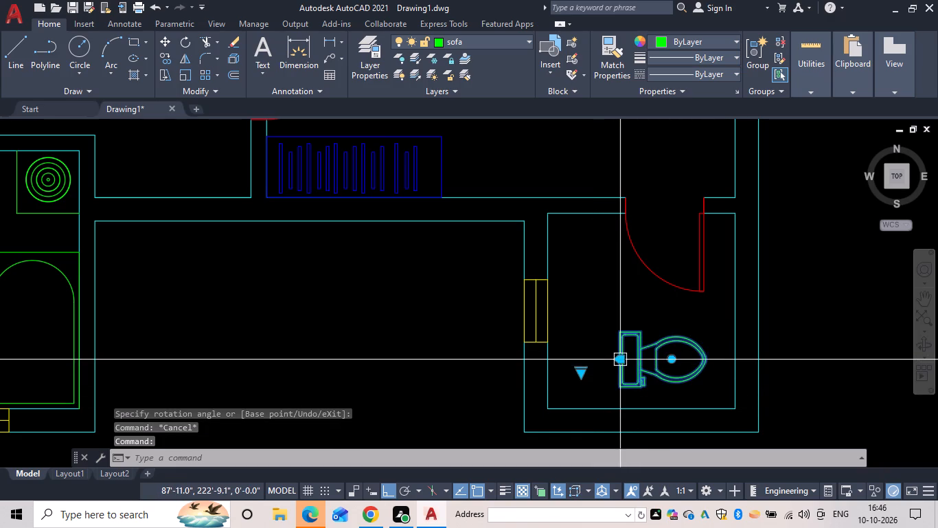
{"action": "left_click", "coordinate": [620, 361]}
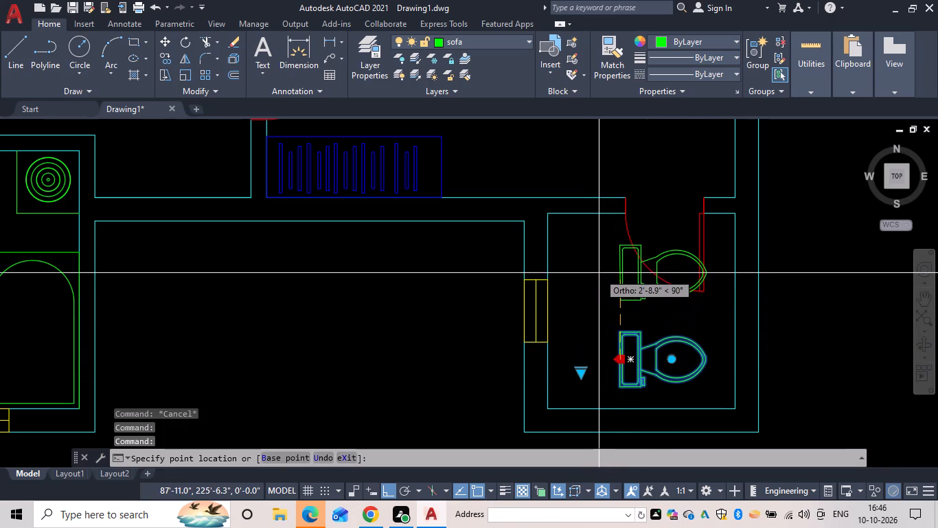
{"action": "left_click", "coordinate": [598, 267]}
{"action": "scroll", "coordinate": [617, 269], "scroll_direction": "up", "scroll_amount": 3}
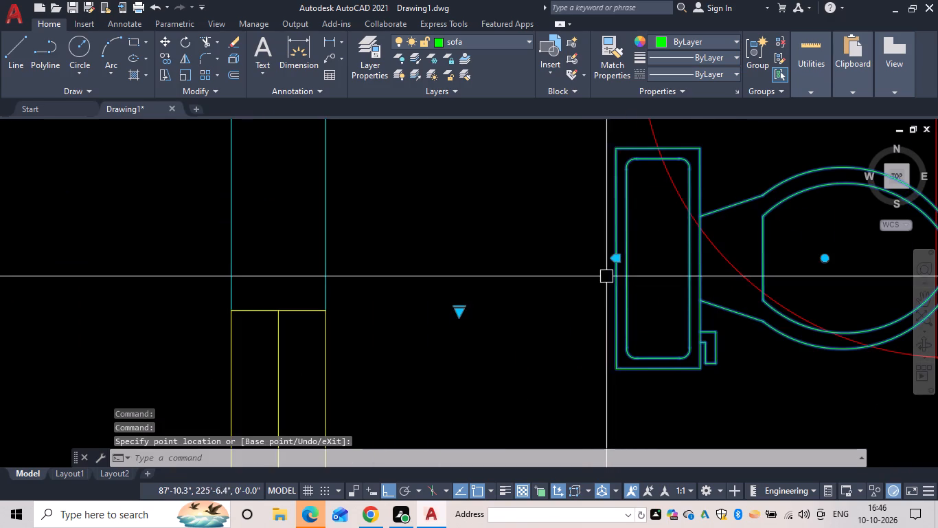
{"action": "key", "text": "space"}
{"action": "key", "text": "space"}
{"action": "key", "text": "Escape"}
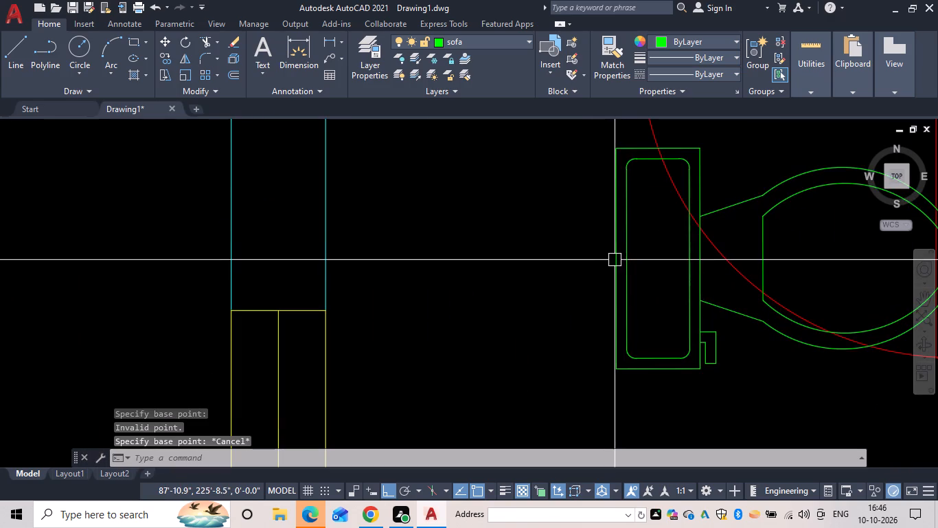
{"action": "left_click", "coordinate": [616, 254]}
{"action": "left_click", "coordinate": [616, 258]}
{"action": "scroll", "coordinate": [385, 254], "scroll_direction": "down", "scroll_amount": 2}
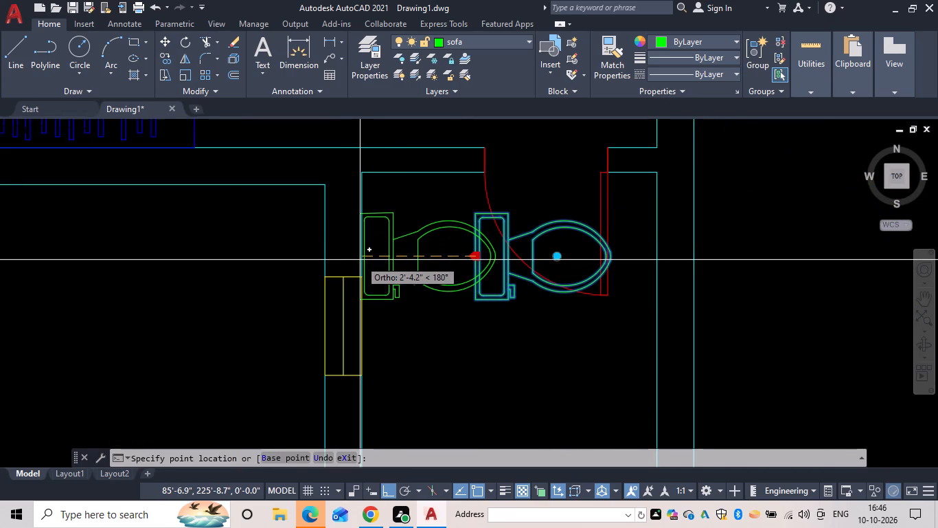
{"action": "left_click", "coordinate": [362, 260]}
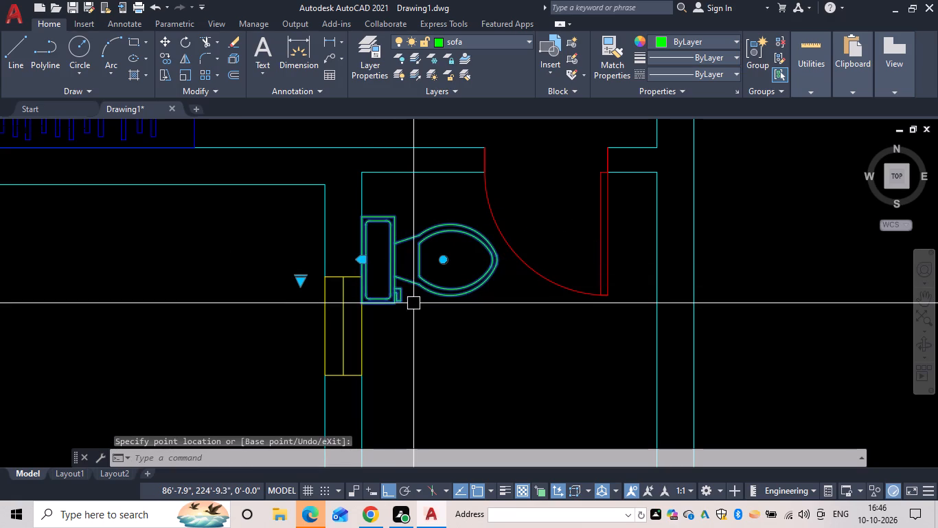
{"action": "key", "text": "Escape"}
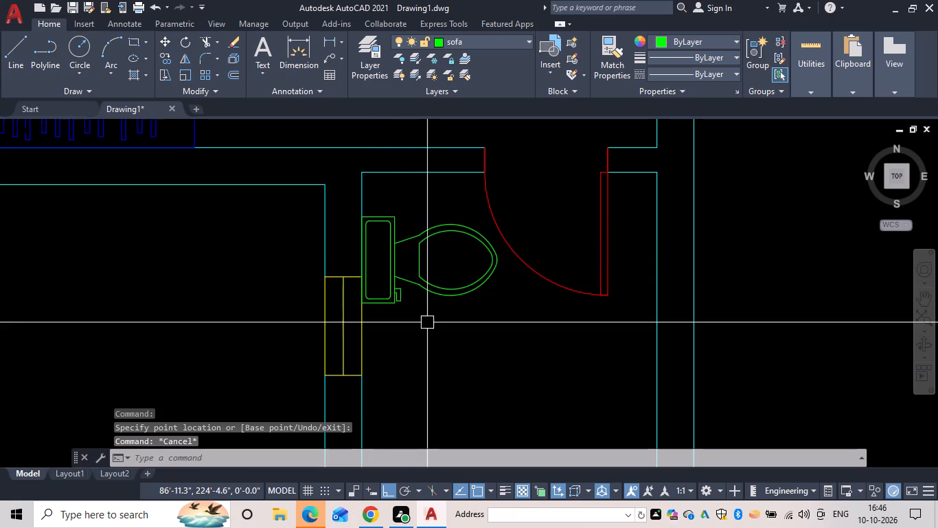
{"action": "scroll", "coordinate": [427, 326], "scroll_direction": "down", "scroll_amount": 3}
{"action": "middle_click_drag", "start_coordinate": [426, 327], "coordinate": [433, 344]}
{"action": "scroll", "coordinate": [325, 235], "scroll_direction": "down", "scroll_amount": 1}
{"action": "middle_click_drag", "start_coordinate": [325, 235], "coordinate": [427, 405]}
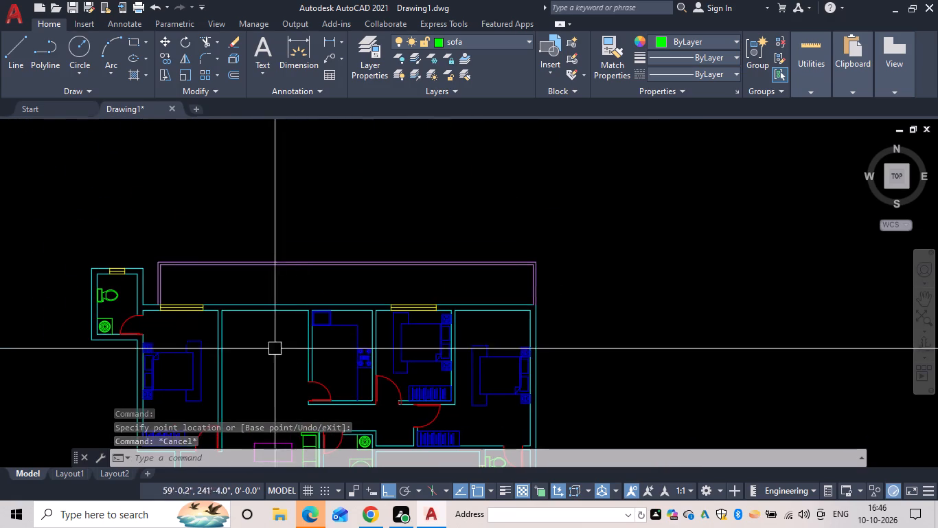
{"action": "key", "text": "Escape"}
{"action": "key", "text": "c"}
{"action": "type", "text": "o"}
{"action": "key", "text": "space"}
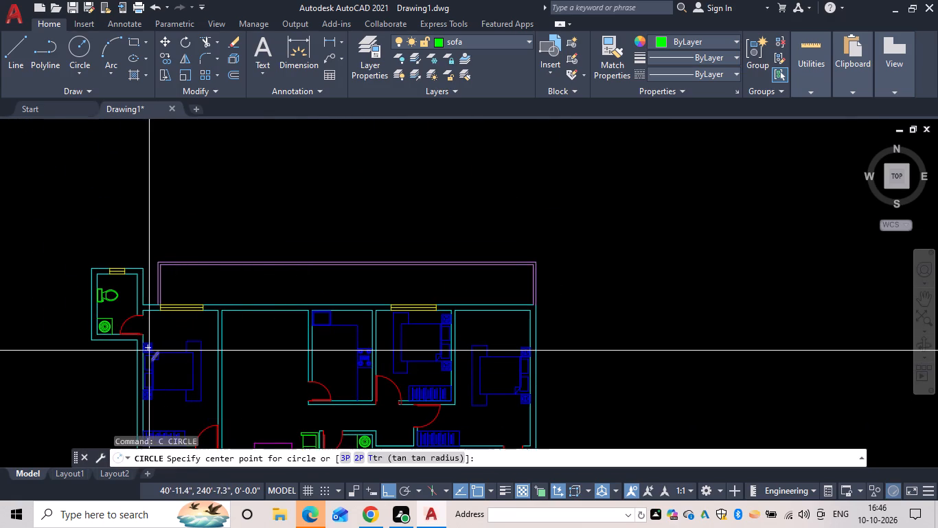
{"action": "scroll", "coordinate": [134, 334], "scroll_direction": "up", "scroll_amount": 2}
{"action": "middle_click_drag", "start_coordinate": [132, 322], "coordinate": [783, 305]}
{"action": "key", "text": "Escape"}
Copy the northwest bathroom's washbasin and counter into the southeast bathroom's southwest corner, starting at the window's south end.
{"action": "type", "text": "co"}
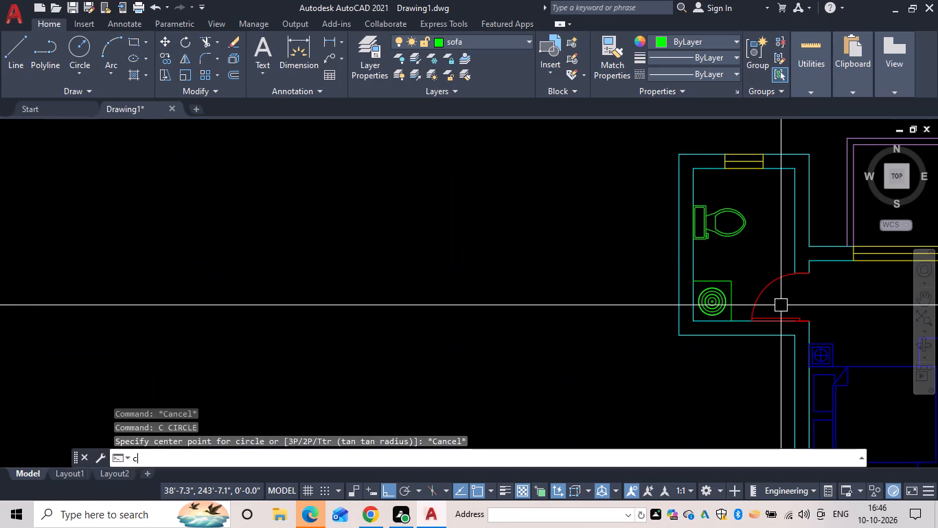
{"action": "key", "text": "space"}
{"action": "scroll", "coordinate": [691, 307], "scroll_direction": "up", "scroll_amount": 2}
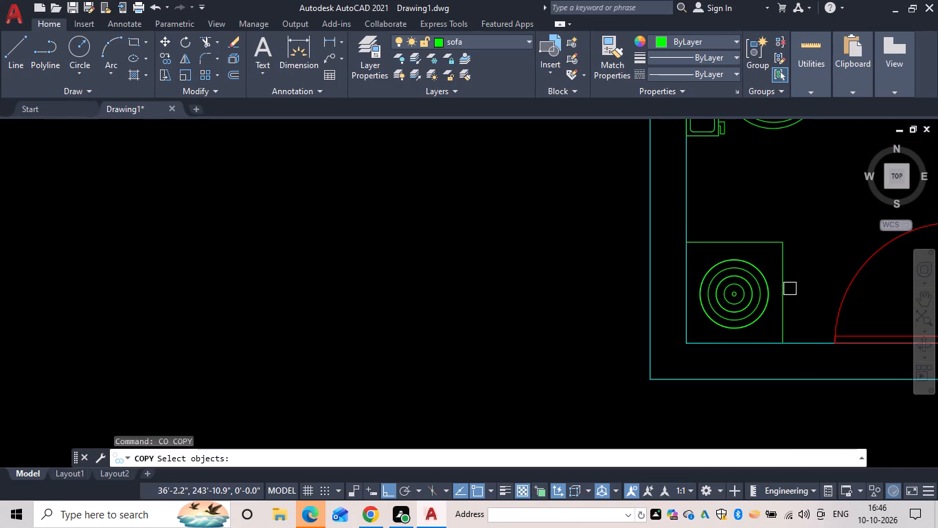
{"action": "left_click", "coordinate": [801, 316]}
{"action": "left_click", "coordinate": [728, 209]}
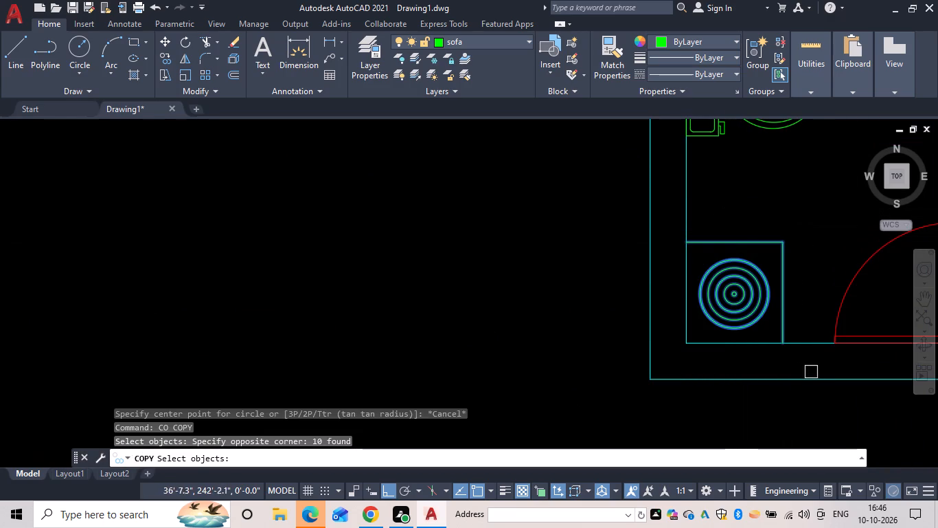
{"action": "key", "text": "space"}
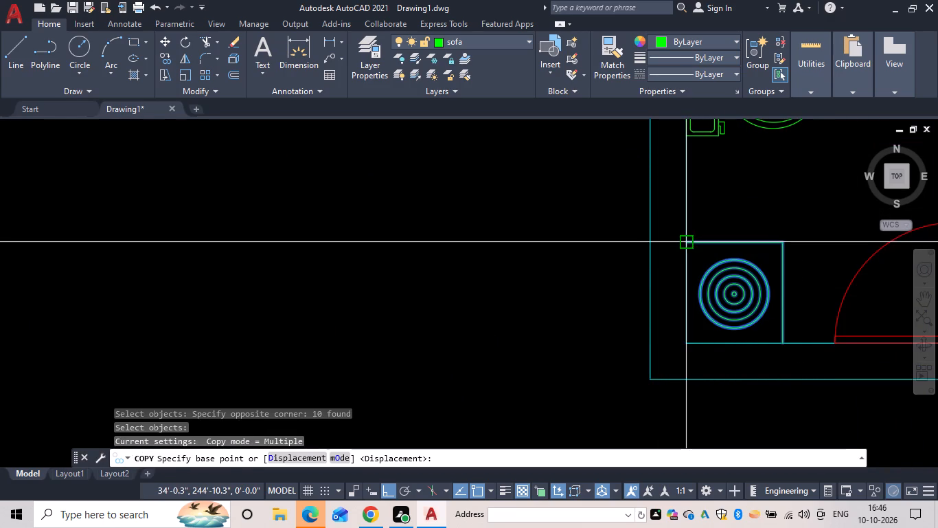
{"action": "left_click", "coordinate": [685, 243]}
{"action": "scroll", "coordinate": [693, 329], "scroll_direction": "down", "scroll_amount": 3}
{"action": "middle_click_drag", "start_coordinate": [682, 327], "coordinate": [464, 289]}
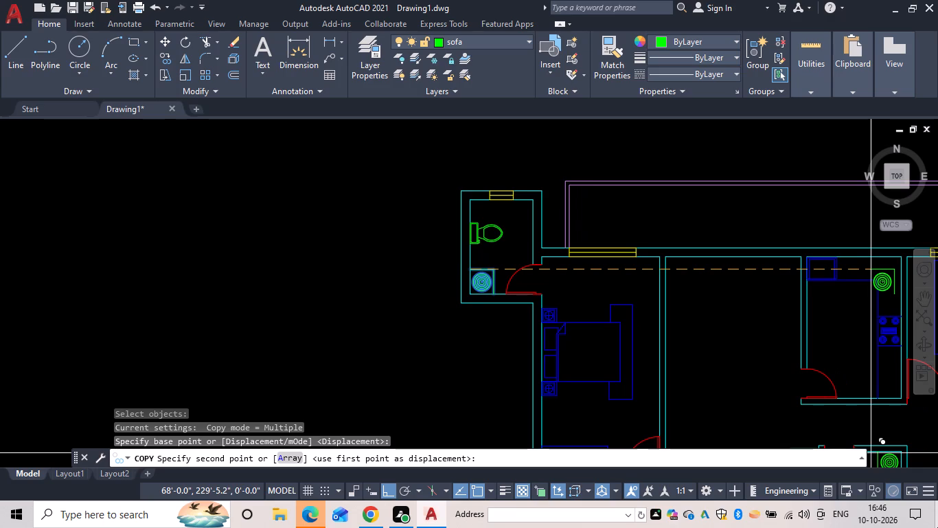
{"action": "scroll", "coordinate": [503, 304], "scroll_direction": "down", "scroll_amount": 1}
{"action": "middle_click_drag", "start_coordinate": [504, 303], "coordinate": [227, 122]}
{"action": "scroll", "coordinate": [577, 241], "scroll_direction": "up", "scroll_amount": 1}
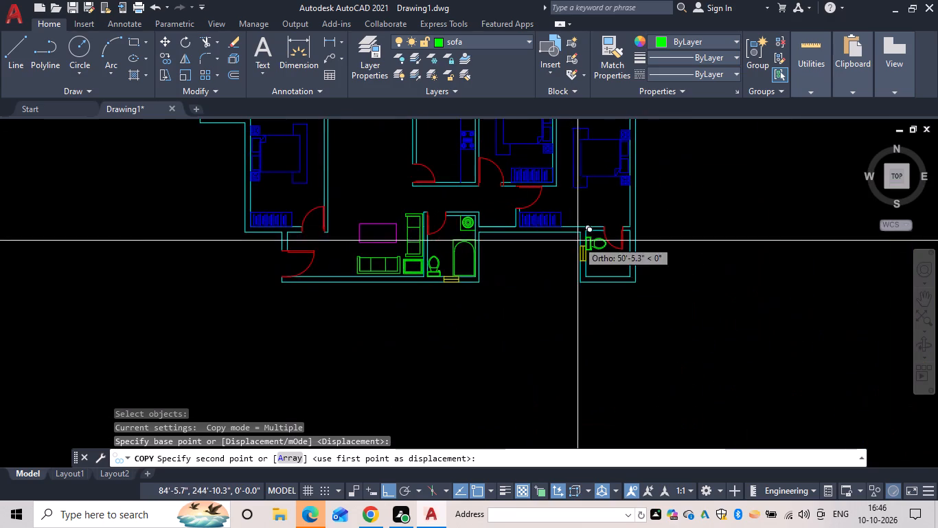
{"action": "scroll", "coordinate": [577, 241], "scroll_direction": "up", "scroll_amount": 3}
{"action": "middle_click_drag", "start_coordinate": [591, 281], "coordinate": [469, 229]}
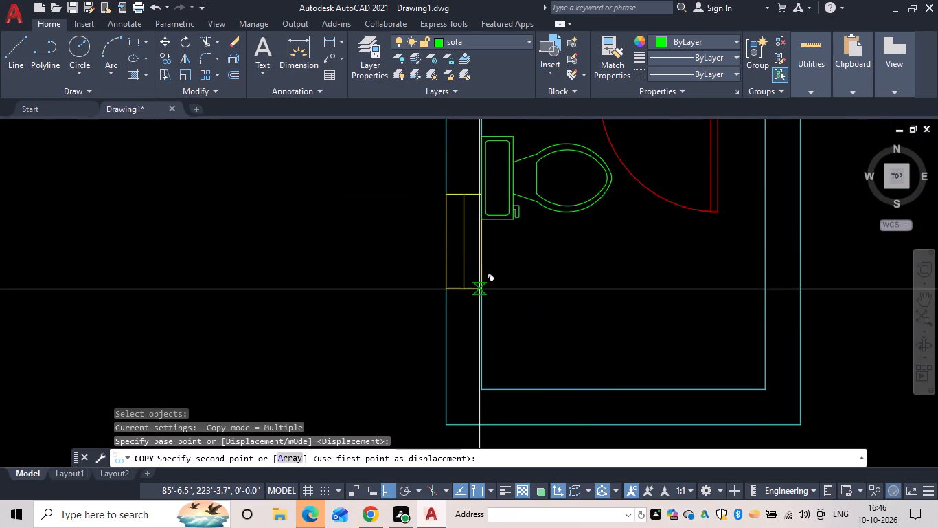
{"action": "left_click", "coordinate": [480, 287]}
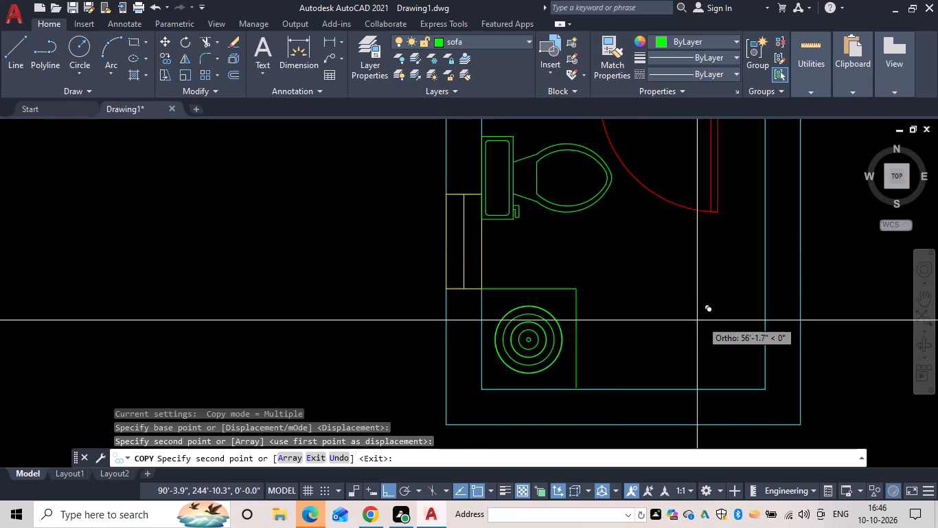
{"action": "key", "text": "Escape"}
Extend the washbasin counter's east edge to the inner face of the southeast bathroom's south wall.
{"action": "type", "text": "ex"}
{"action": "key", "text": "space"}
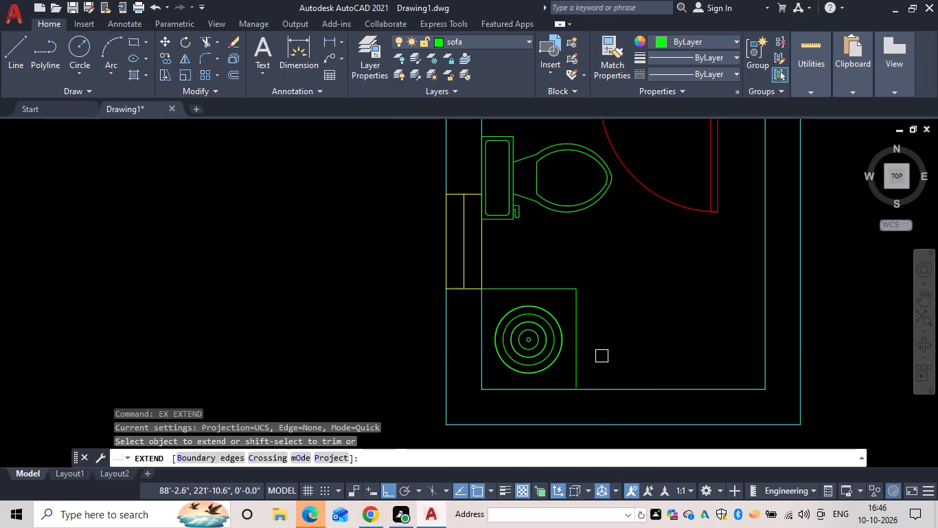
{"action": "left_click", "coordinate": [578, 348]}
{"action": "key", "text": "Escape"}
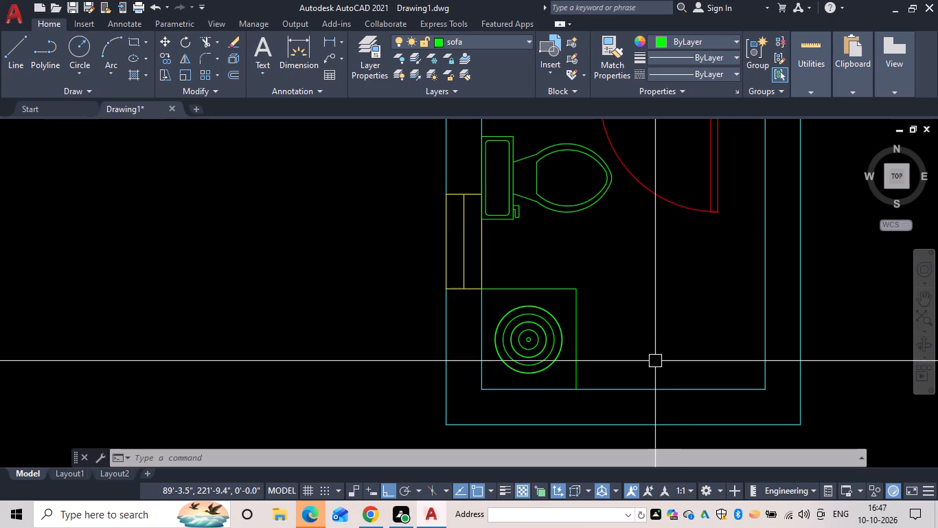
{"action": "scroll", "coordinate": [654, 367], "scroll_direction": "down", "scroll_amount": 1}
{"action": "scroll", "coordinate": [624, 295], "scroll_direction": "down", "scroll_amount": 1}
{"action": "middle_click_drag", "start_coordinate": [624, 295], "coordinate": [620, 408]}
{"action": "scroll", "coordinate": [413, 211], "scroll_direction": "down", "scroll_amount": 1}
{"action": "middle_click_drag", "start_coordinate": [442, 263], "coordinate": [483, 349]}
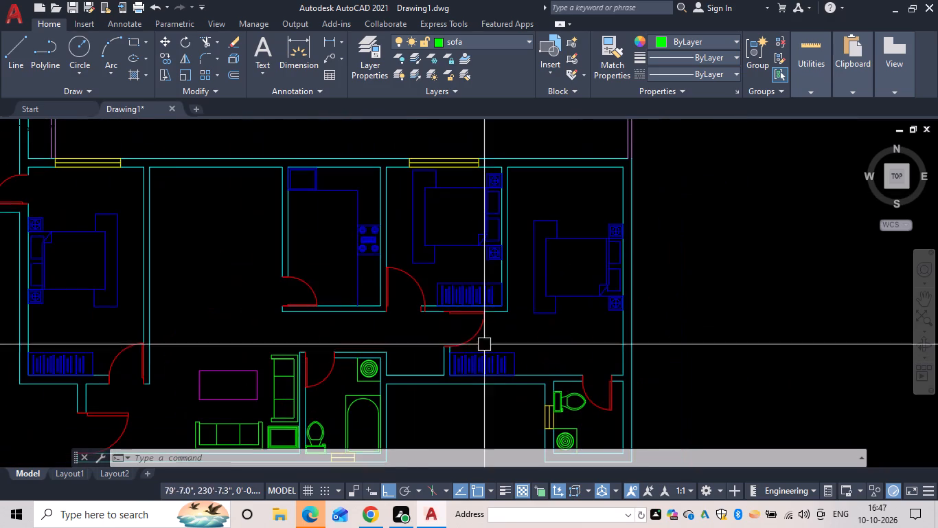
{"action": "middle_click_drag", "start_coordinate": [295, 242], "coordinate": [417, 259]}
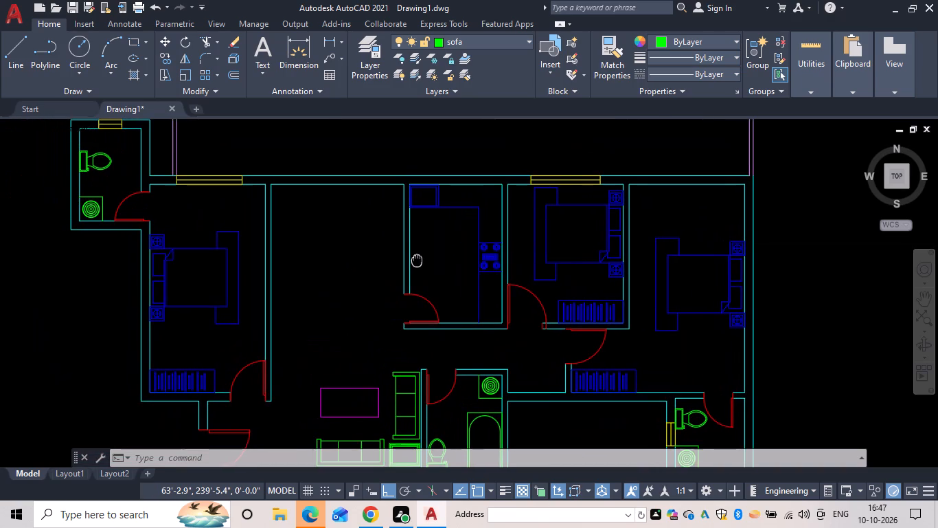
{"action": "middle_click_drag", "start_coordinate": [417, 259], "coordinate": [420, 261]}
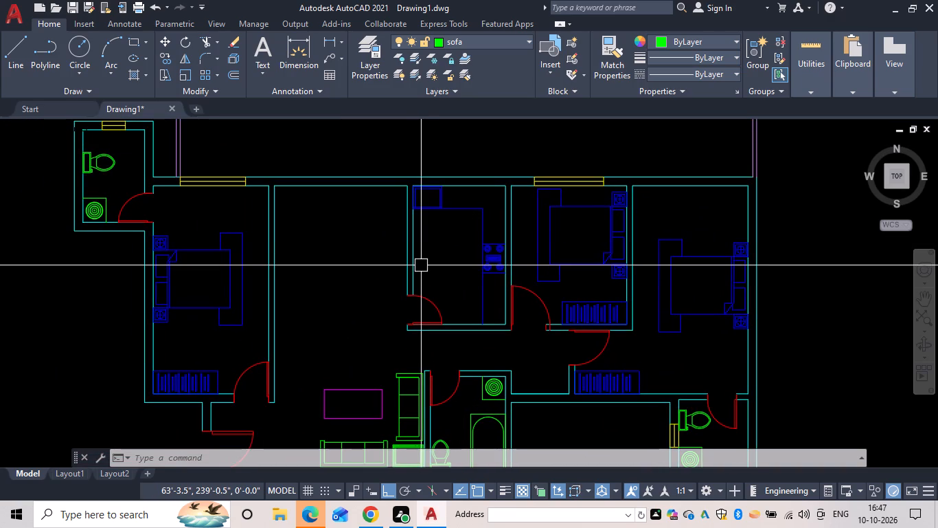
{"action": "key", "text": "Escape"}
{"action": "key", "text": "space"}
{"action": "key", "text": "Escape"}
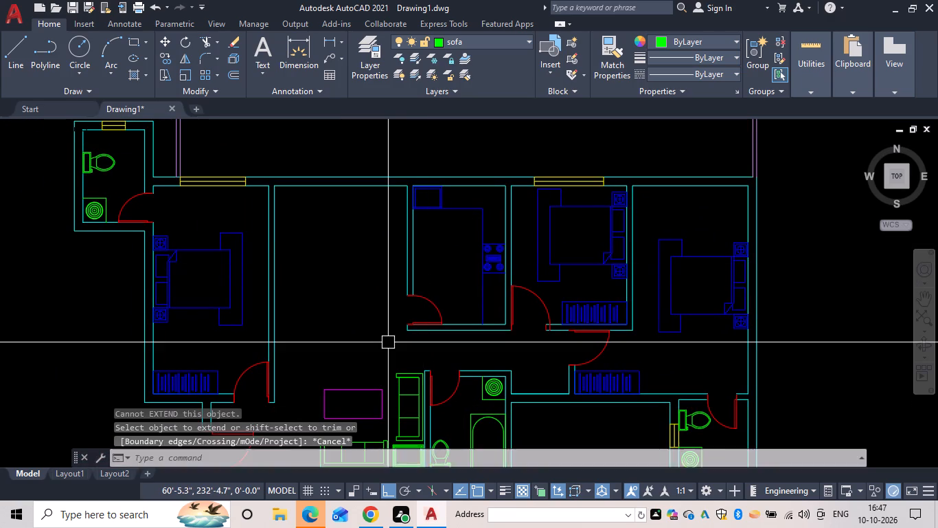
Copy the south bathroom's washbasin and counter to the north wall of the room west of the kitchen, near its northeast corner.
{"action": "type", "text": "co"}
{"action": "key", "text": "space"}
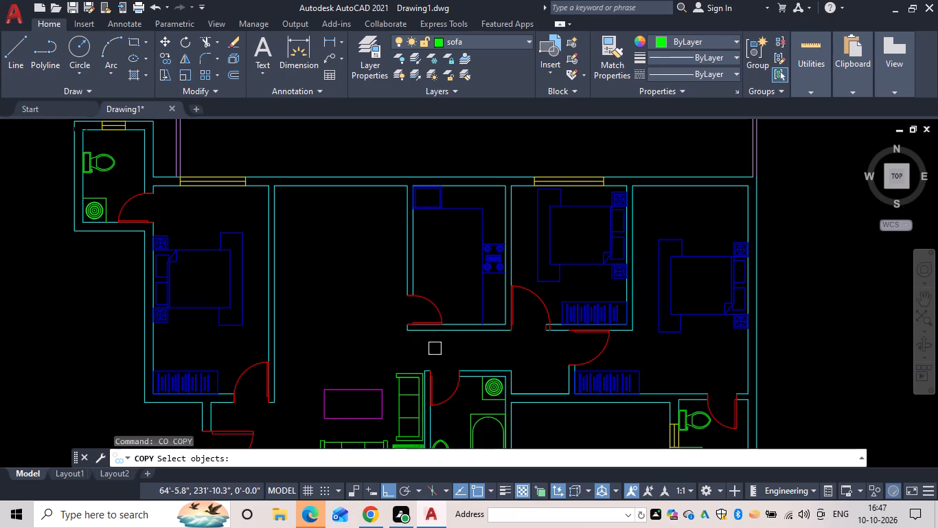
{"action": "scroll", "coordinate": [464, 384], "scroll_direction": "up", "scroll_amount": 3}
{"action": "middle_click_drag", "start_coordinate": [468, 387], "coordinate": [278, 254]}
{"action": "left_click_drag", "start_coordinate": [403, 335], "coordinate": [380, 291]}
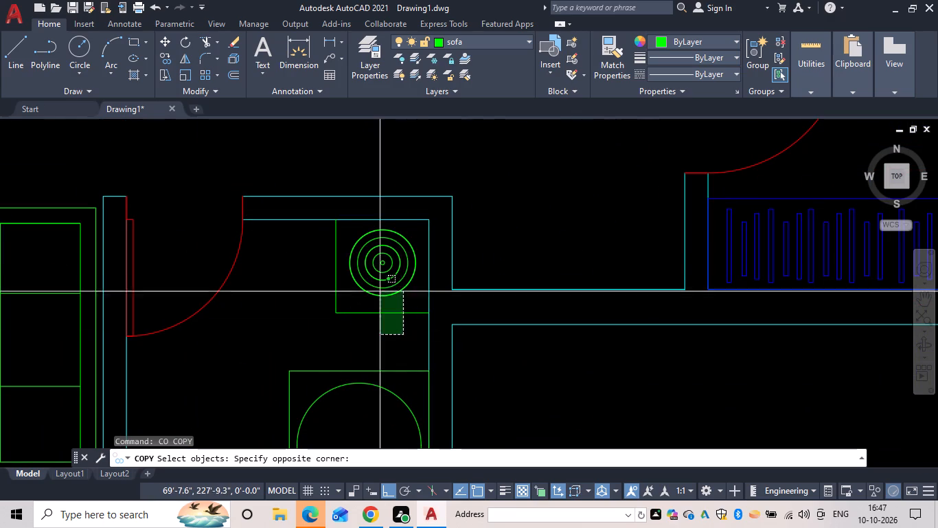
{"action": "left_click", "coordinate": [332, 241]}
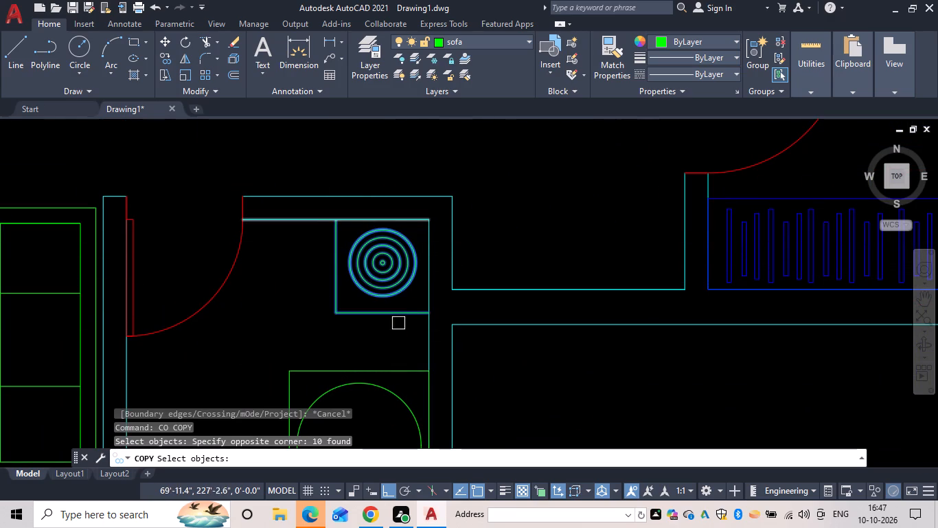
{"action": "key", "text": "space"}
{"action": "left_click", "coordinate": [334, 220]}
{"action": "scroll", "coordinate": [312, 221], "scroll_direction": "down", "scroll_amount": 3}
{"action": "middle_click_drag", "start_coordinate": [310, 222], "coordinate": [372, 397]}
{"action": "scroll", "coordinate": [273, 215], "scroll_direction": "up", "scroll_amount": 2}
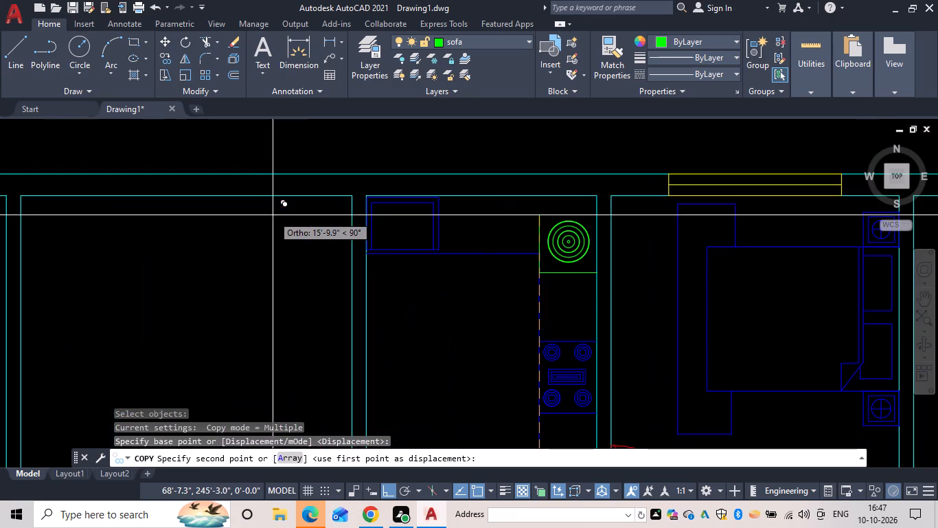
{"action": "left_click", "coordinate": [292, 196]}
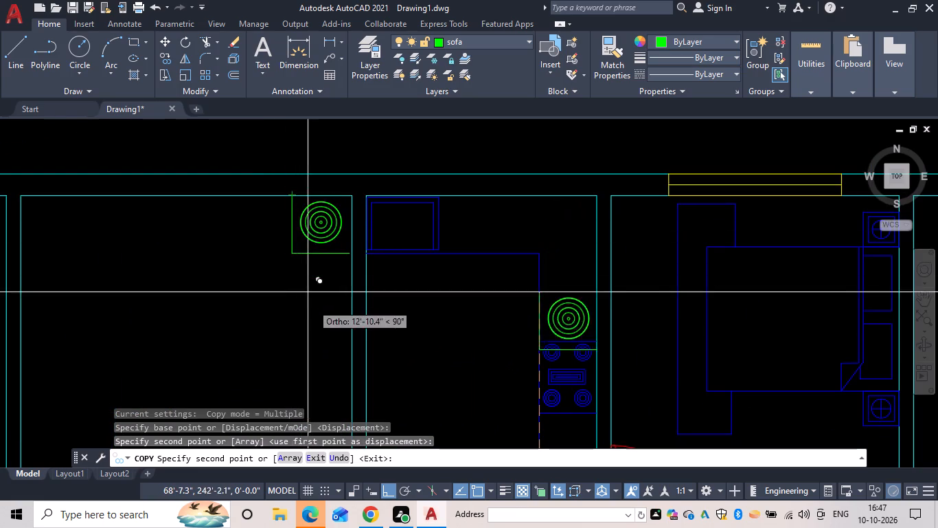
{"action": "key", "text": "Escape"}
{"action": "key", "text": "Escape"}
Move the washbasin and counter in the room west of the kitchen east, until the counter's edge meets the inner east wall face.
{"action": "type", "text": "m"}
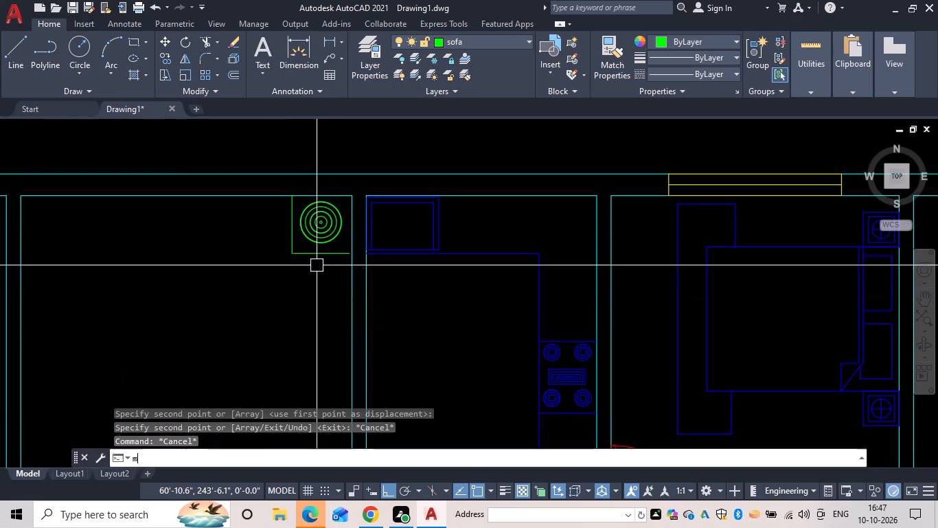
{"action": "key", "text": "space"}
{"action": "left_click_drag", "start_coordinate": [318, 277], "coordinate": [294, 201]}
{"action": "left_click", "coordinate": [290, 219]}
{"action": "scroll", "coordinate": [313, 221], "scroll_direction": "up", "scroll_amount": 4}
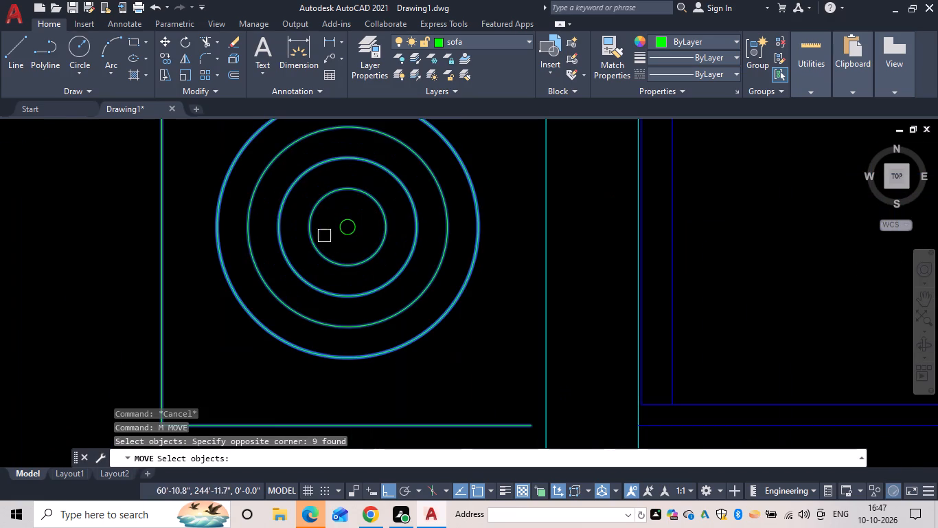
{"action": "left_click", "coordinate": [342, 223]}
{"action": "key", "text": "space"}
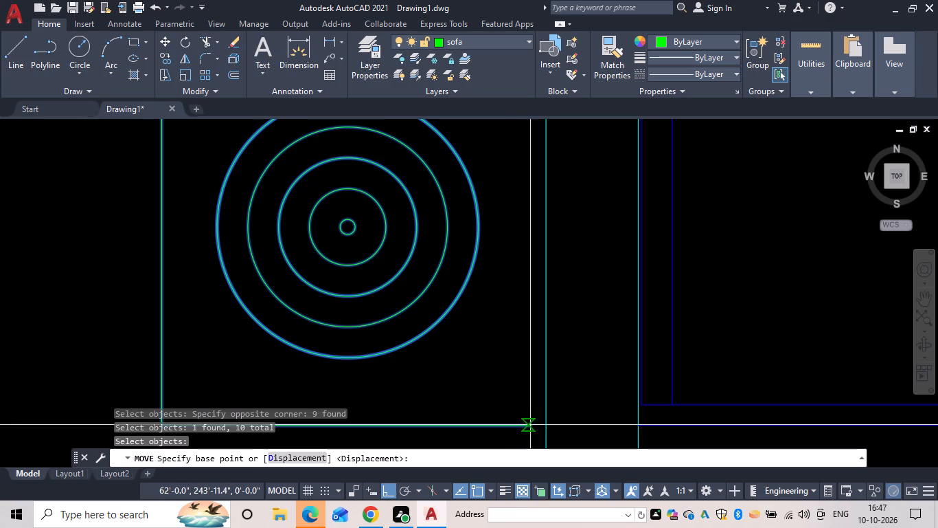
{"action": "left_click", "coordinate": [531, 425]}
{"action": "left_click", "coordinate": [547, 426]}
{"action": "scroll", "coordinate": [450, 412], "scroll_direction": "down", "scroll_amount": 2}
{"action": "middle_click", "coordinate": [446, 412]}
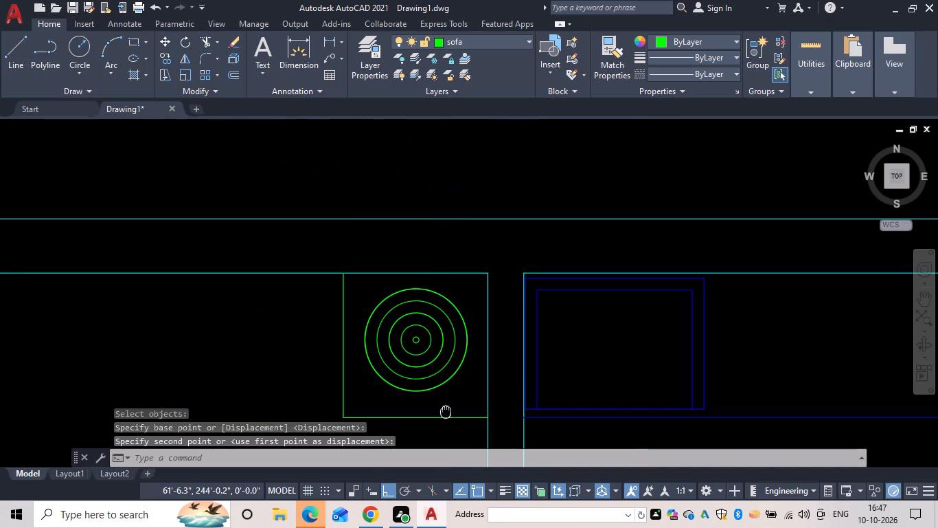
{"action": "key", "text": "Escape"}
{"action": "key", "text": "Escape"}
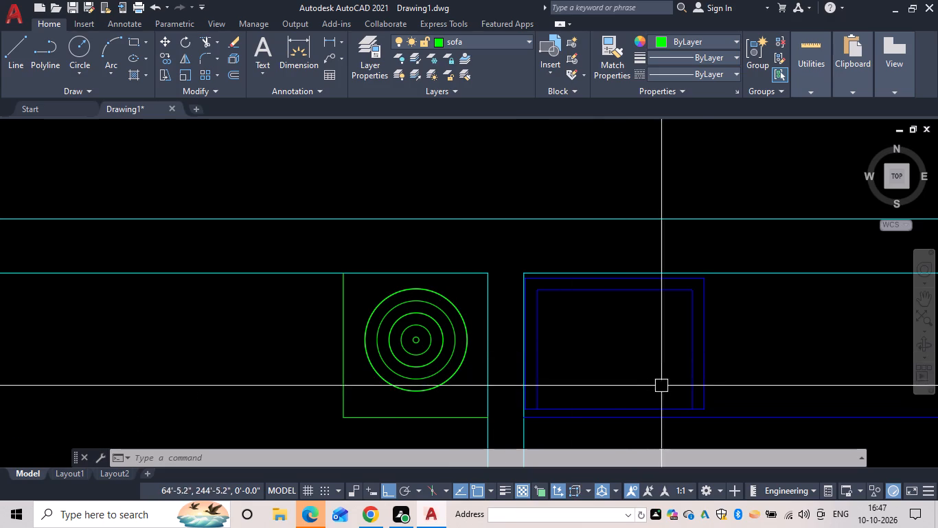
{"action": "key", "text": "Escape"}
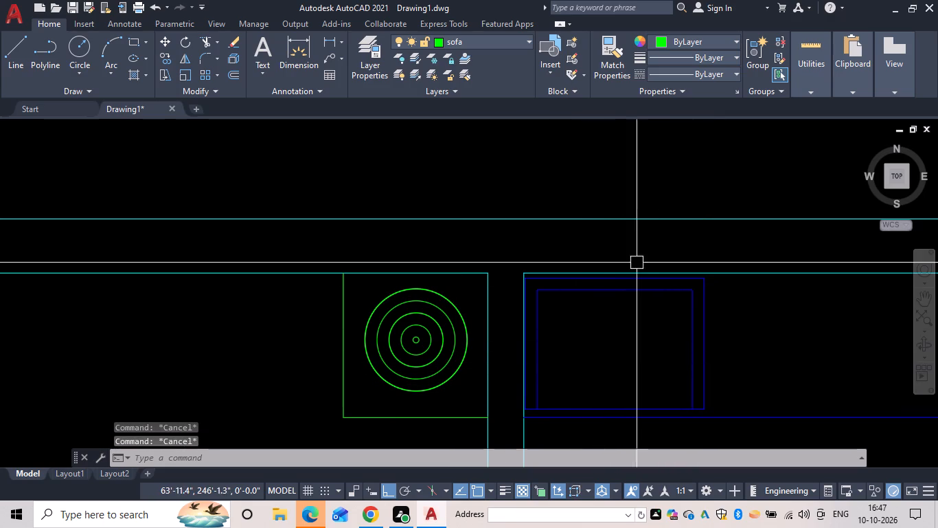
Make the table layer current.
{"action": "scroll", "coordinate": [655, 270], "scroll_direction": "down", "scroll_amount": 3}
{"action": "middle_click_drag", "start_coordinate": [652, 267], "coordinate": [609, 210]}
{"action": "scroll", "coordinate": [546, 226], "scroll_direction": "up", "scroll_amount": 5}
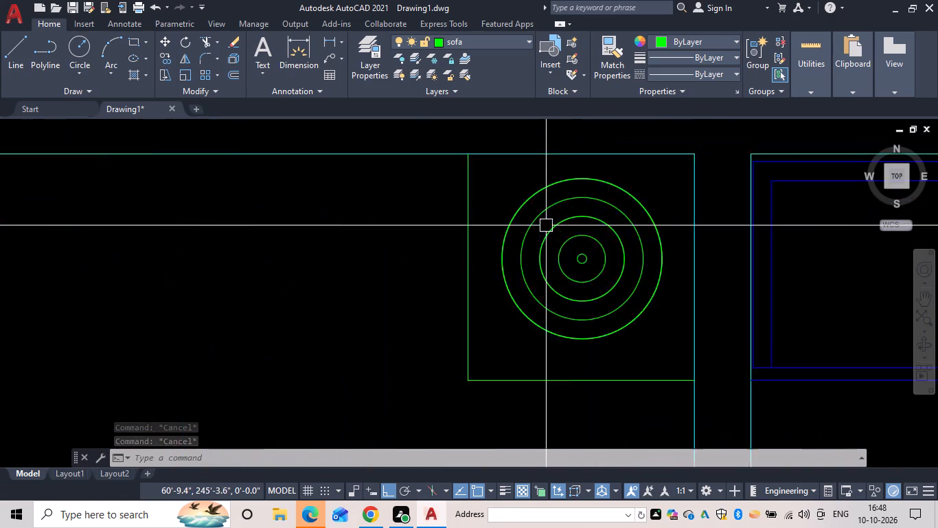
{"action": "scroll", "coordinate": [608, 338], "scroll_direction": "down", "scroll_amount": 6}
{"action": "middle_click_drag", "start_coordinate": [597, 367], "coordinate": [551, 291]}
{"action": "key", "text": "Escape"}
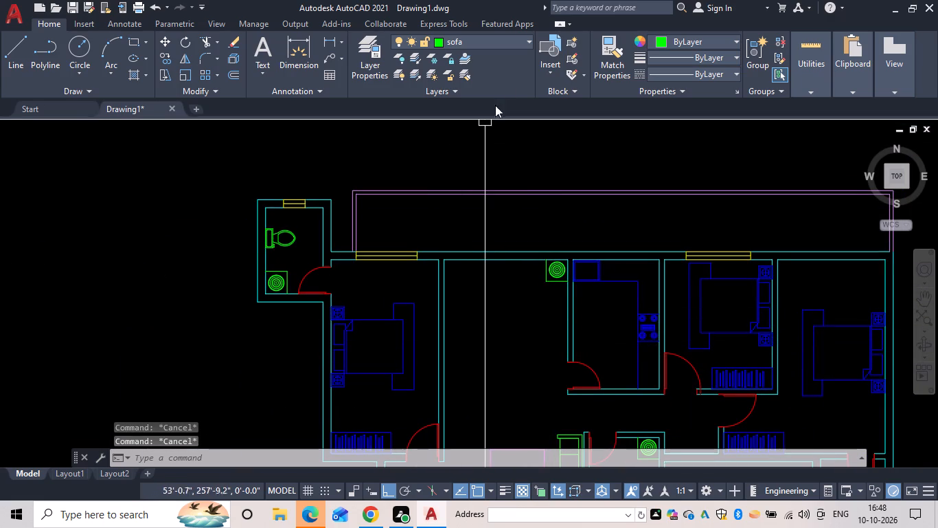
{"action": "left_click", "coordinate": [512, 43]}
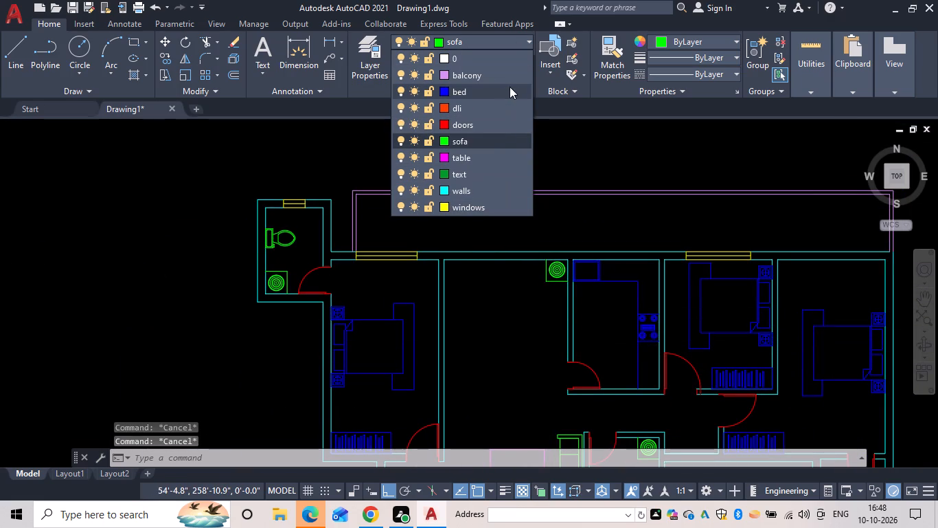
{"action": "left_click", "coordinate": [504, 162]}
{"action": "key", "text": "Escape"}
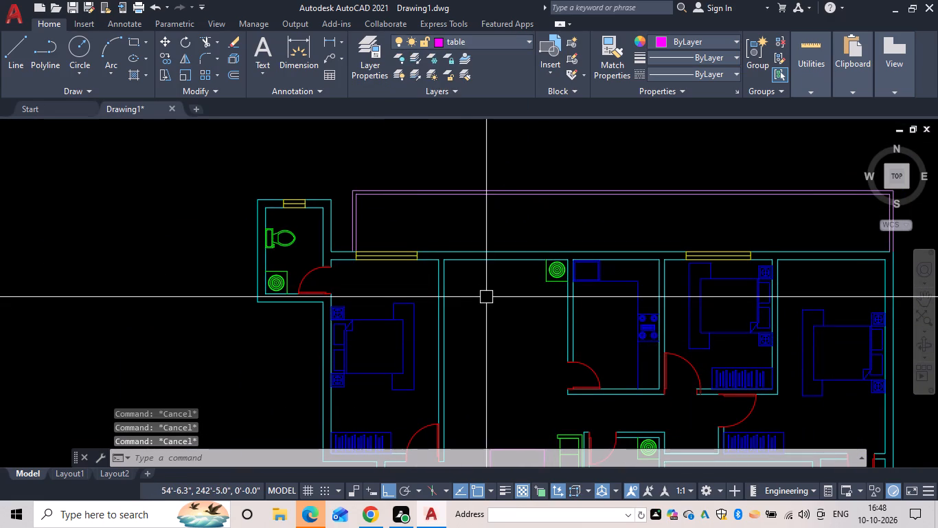
Draw a dining table rectangle 3' wide and 5' long with lines in the room west of the kitchen.
{"action": "type", "text": "l"}
{"action": "key", "text": "space"}
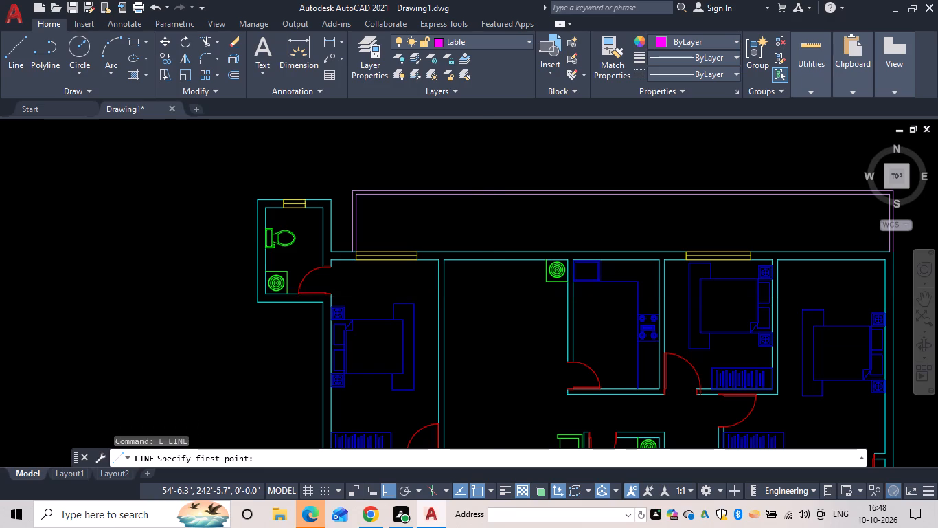
{"action": "middle_click_drag", "start_coordinate": [474, 304], "coordinate": [372, 286]}
{"action": "scroll", "coordinate": [437, 243], "scroll_direction": "up", "scroll_amount": 1}
{"action": "middle_click_drag", "start_coordinate": [383, 283], "coordinate": [332, 272]}
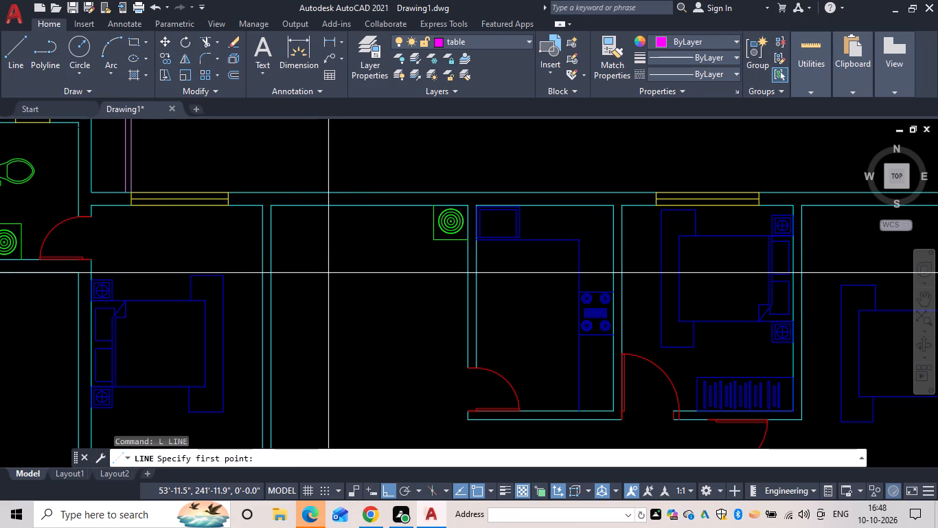
{"action": "left_click_drag", "start_coordinate": [324, 278], "coordinate": [331, 279]}
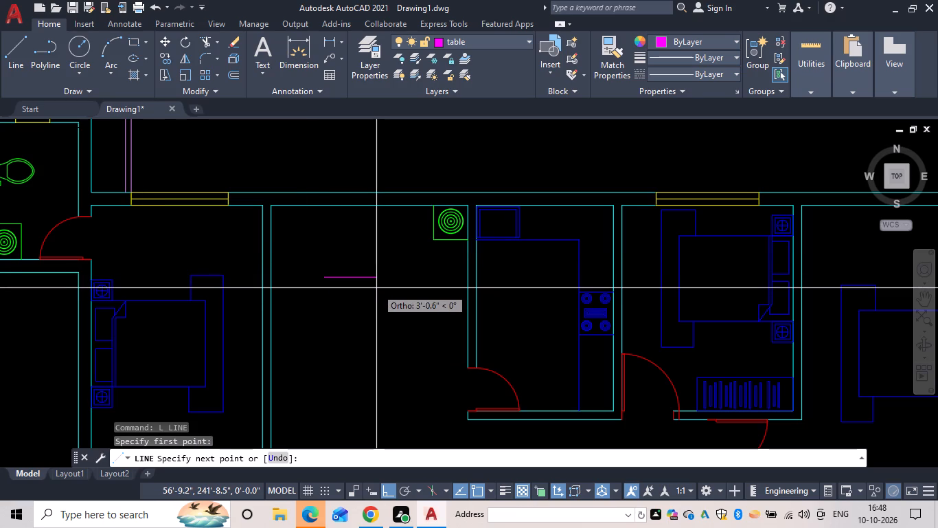
{"action": "type", "text": "3'"}
{"action": "key", "text": "space"}
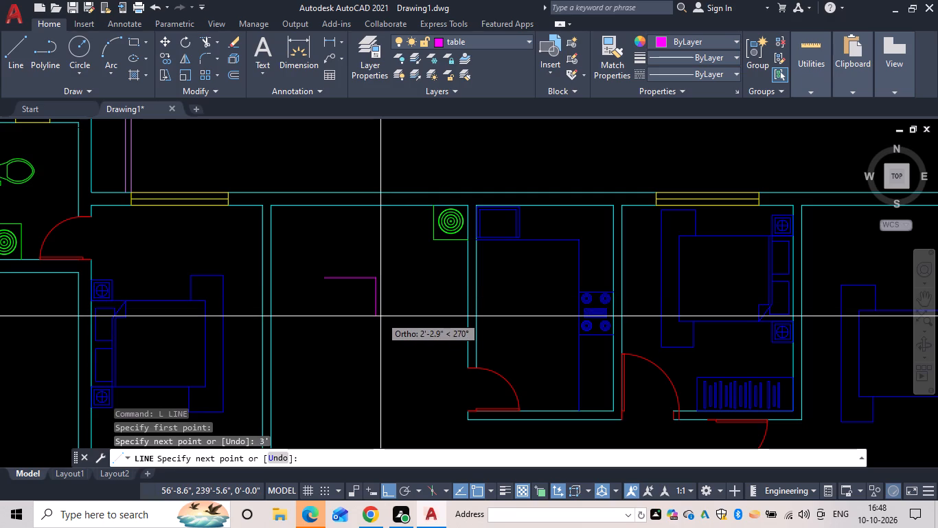
{"action": "type", "text": "5'"}
{"action": "key", "text": "space"}
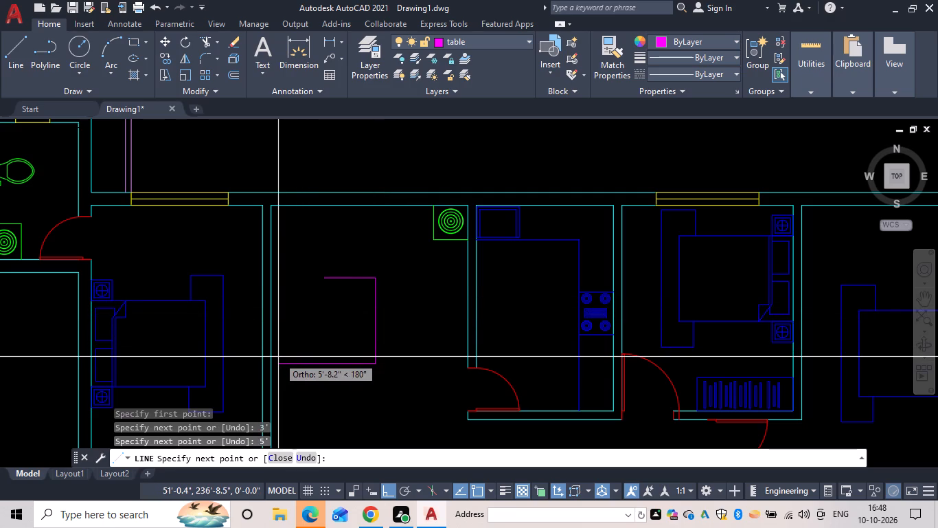
{"action": "type", "text": "3'"}
{"action": "key", "text": "space"}
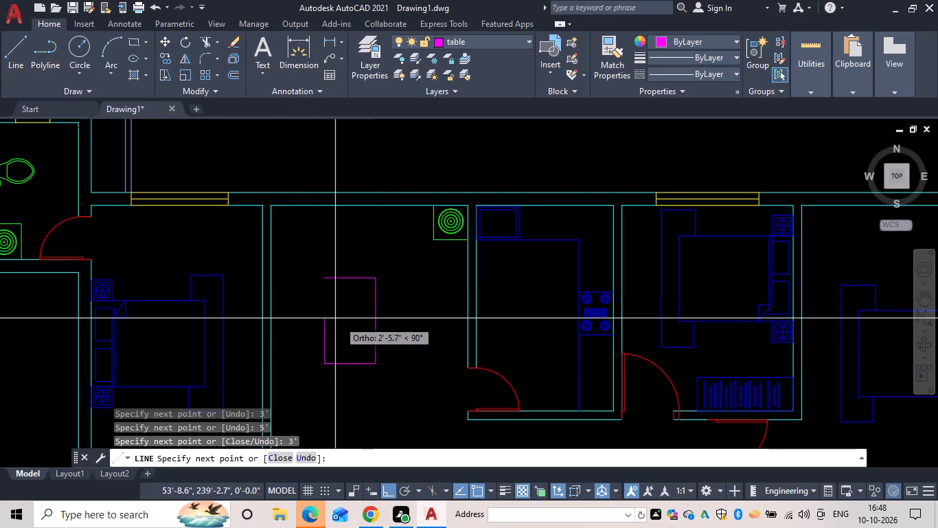
{"action": "type", "text": "5'"}
{"action": "key", "text": "space"}
{"action": "key", "text": "Escape"}
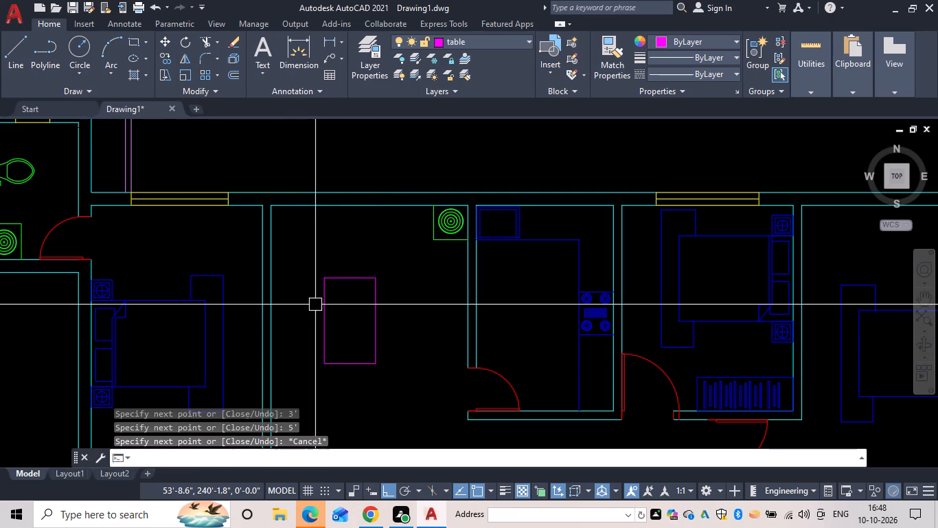
Draw a chair outline about 1'-3" wide and 1'-1" deep against the dining table's north edge.
{"action": "type", "text": "l"}
{"action": "key", "text": "space"}
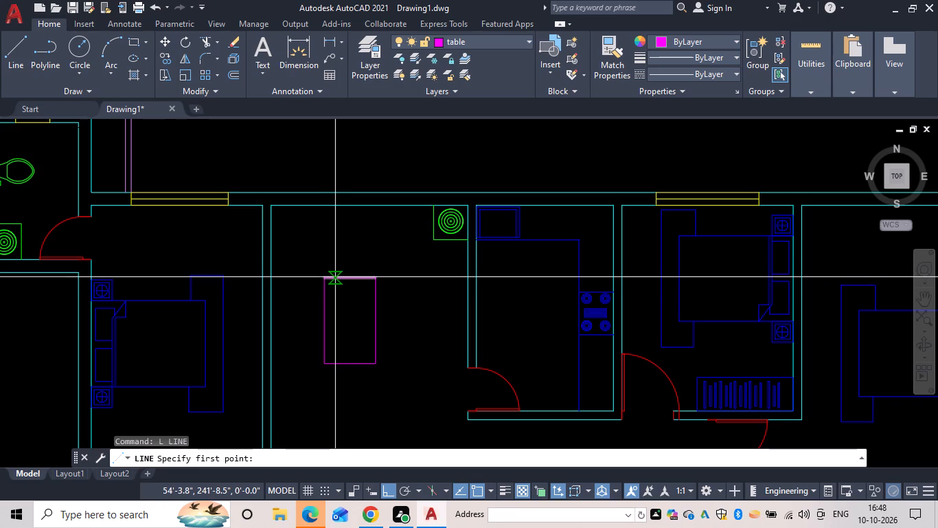
{"action": "left_click", "coordinate": [335, 277]}
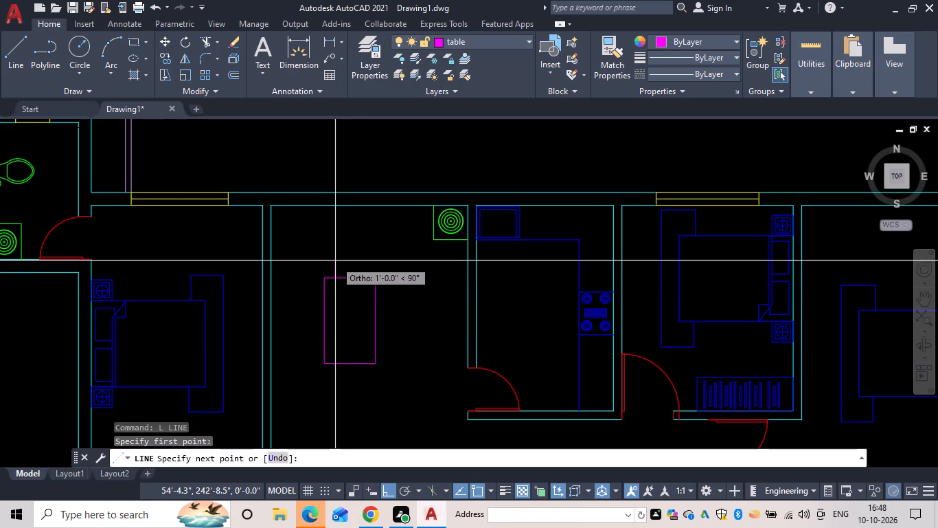
{"action": "left_click", "coordinate": [334, 258]}
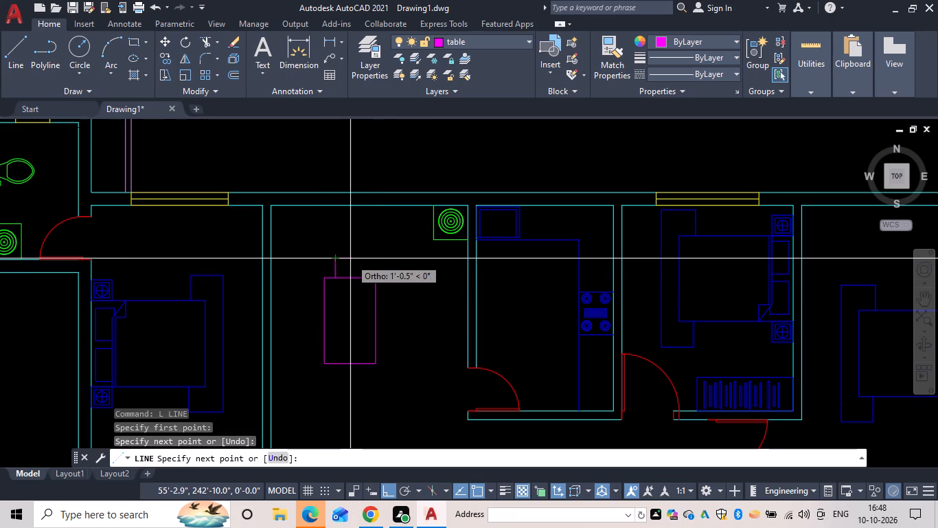
{"action": "left_click", "coordinate": [357, 257]}
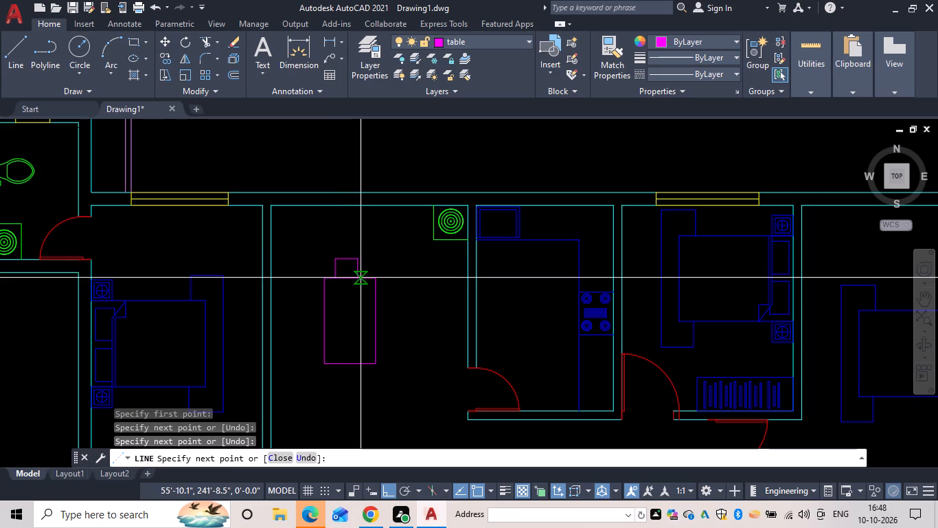
{"action": "left_click", "coordinate": [358, 278]}
{"action": "key", "text": "Escape"}
{"action": "scroll", "coordinate": [352, 246], "scroll_direction": "up", "scroll_amount": 2}
{"action": "key", "text": "Escape"}
Move the three chair lines about 2" east, closer to the middle of the dining table's north edge.
{"action": "key", "text": "m"}
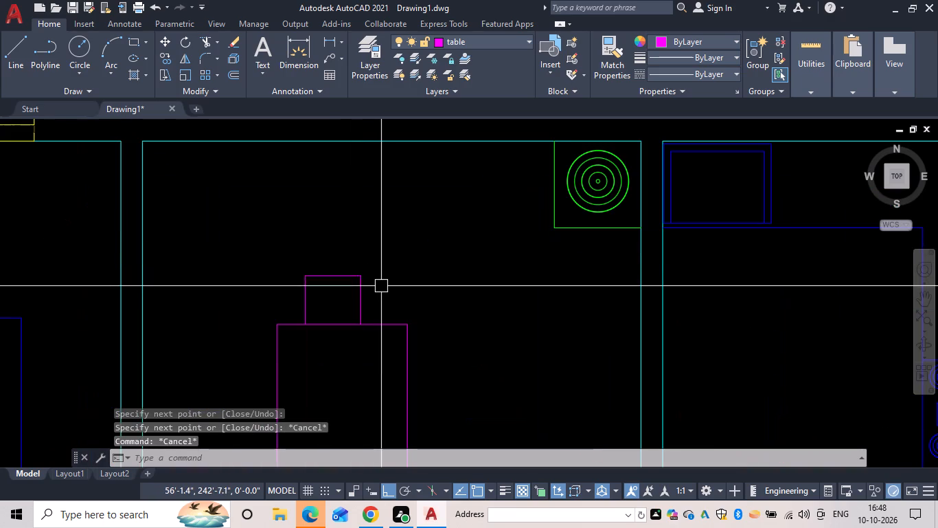
{"action": "key", "text": "space"}
{"action": "left_click_drag", "start_coordinate": [380, 288], "coordinate": [332, 273]}
{"action": "left_click_drag", "start_coordinate": [261, 244], "coordinate": [314, 274]}
{"action": "left_click", "coordinate": [409, 296]}
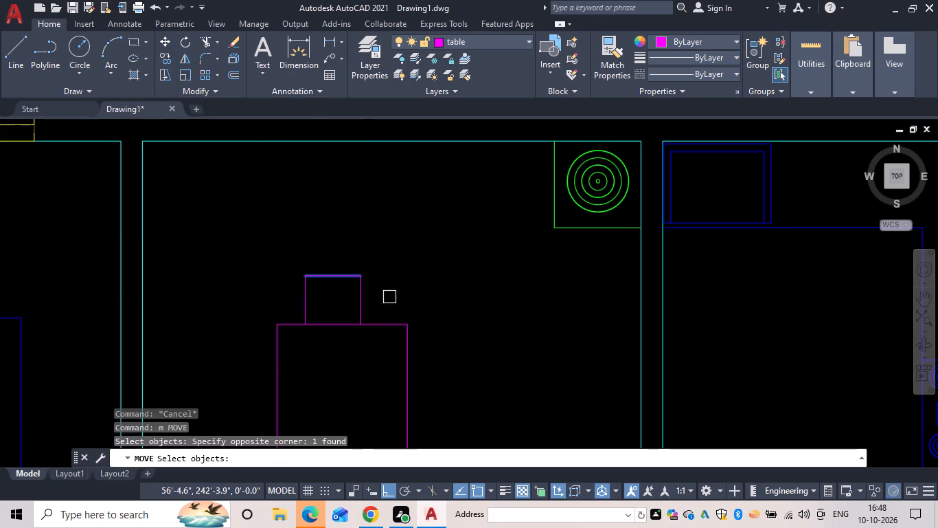
{"action": "left_click_drag", "start_coordinate": [407, 309], "coordinate": [366, 300]}
{"action": "left_click_drag", "start_coordinate": [278, 286], "coordinate": [298, 284]}
{"action": "key", "text": "space"}
{"action": "left_click", "coordinate": [304, 283]}
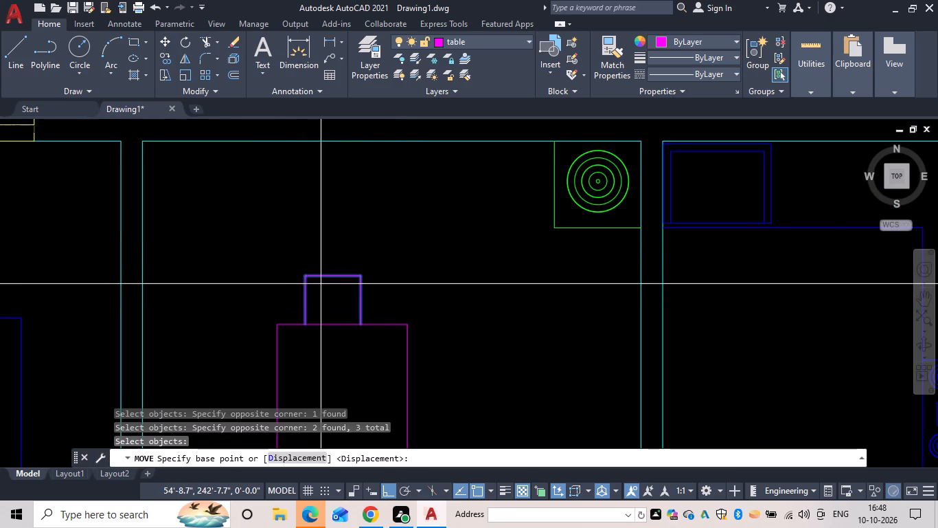
{"action": "left_click_drag", "start_coordinate": [321, 284], "coordinate": [327, 287]}
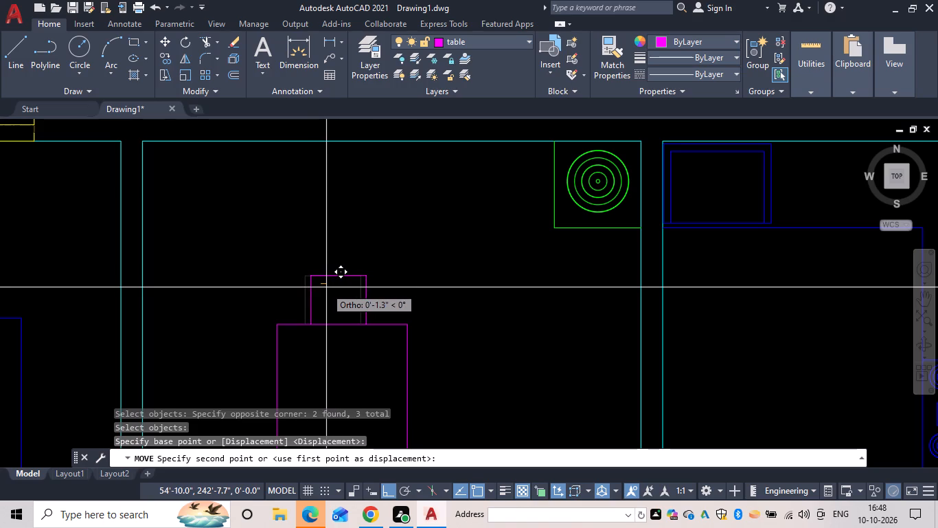
{"action": "left_click", "coordinate": [328, 287]}
{"action": "key", "text": "Escape"}
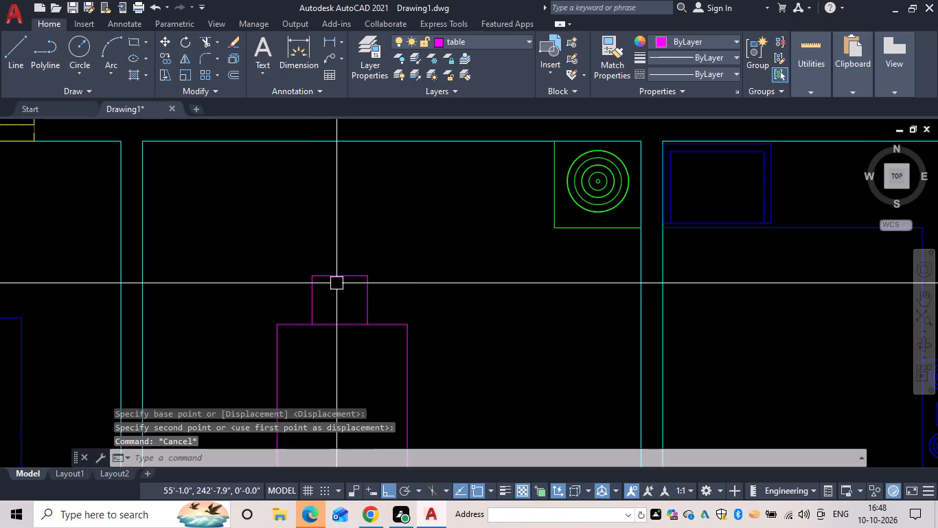
Offset the chair's north line 1" inward to form the backrest.
{"action": "type", "text": "of"}
{"action": "key", "text": "space"}
{"action": "key", "text": "space"}
{"action": "key", "text": "space"}
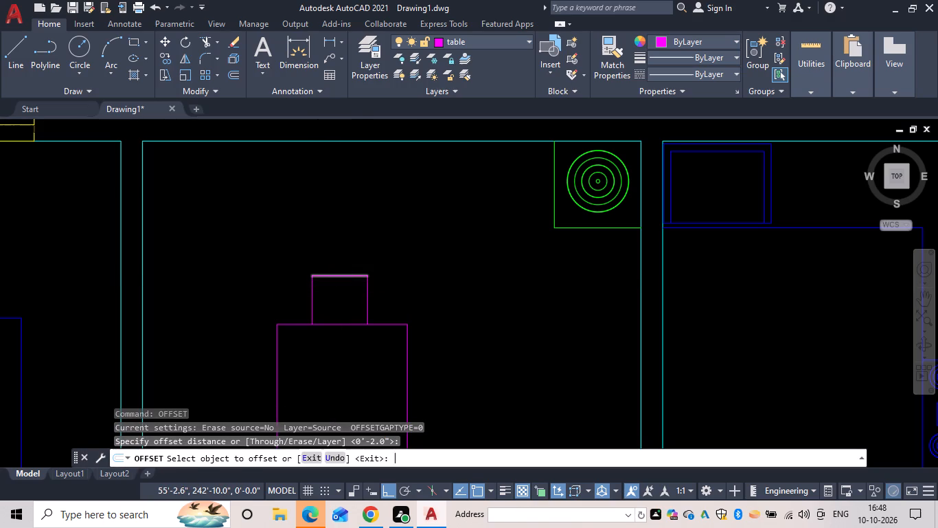
{"action": "key", "text": "space"}
{"action": "type", "text": "1"}
{"action": "key", "text": "space"}
{"action": "left_click", "coordinate": [343, 274]}
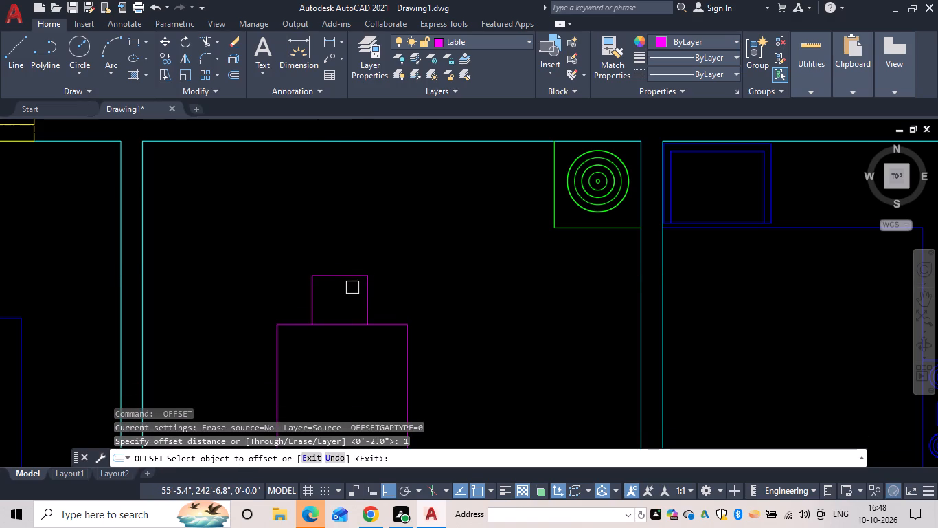
{"action": "left_click", "coordinate": [355, 280]}
{"action": "left_click", "coordinate": [355, 300]}
{"action": "middle_click_drag", "start_coordinate": [414, 286], "coordinate": [404, 269]}
{"action": "key", "text": "Escape"}
Mirror the north chair about the dining table's horizontal midline to its south side, keeping the original.
{"action": "type", "text": "mi"}
{"action": "key", "text": "space"}
{"action": "left_click_drag", "start_coordinate": [403, 288], "coordinate": [354, 287]}
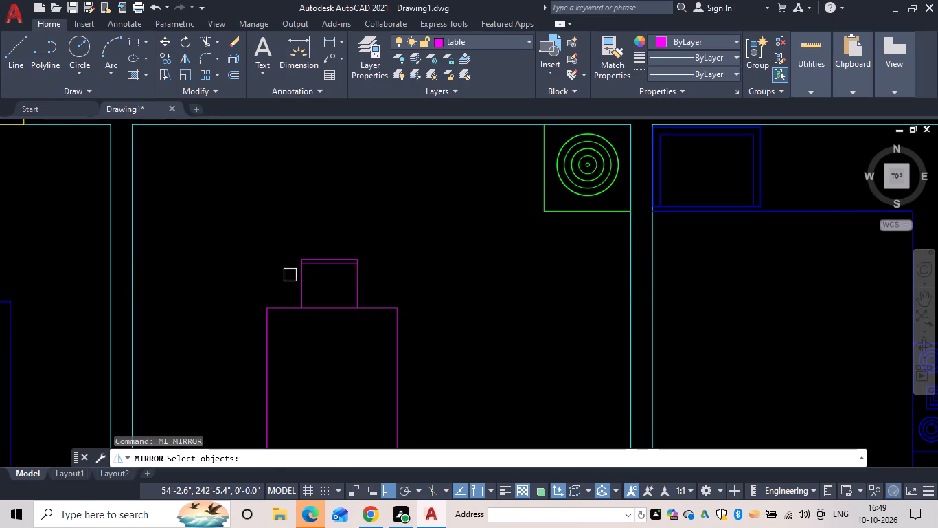
{"action": "double_click", "coordinate": [376, 276]}
{"action": "left_click_drag", "start_coordinate": [391, 291], "coordinate": [321, 261]}
{"action": "left_click_drag", "start_coordinate": [271, 224], "coordinate": [295, 249]}
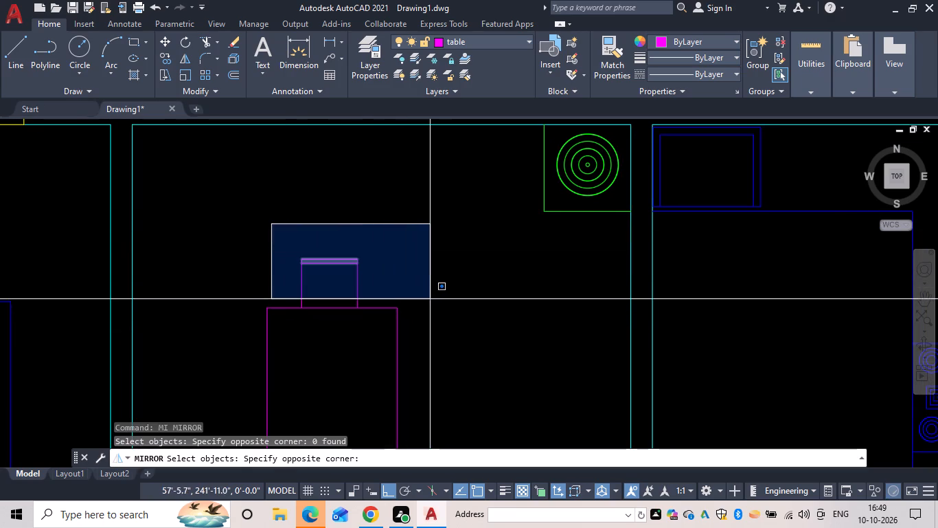
{"action": "left_click", "coordinate": [506, 387]}
{"action": "scroll", "coordinate": [500, 350], "scroll_direction": "down", "scroll_amount": 2}
{"action": "middle_click_drag", "start_coordinate": [499, 339], "coordinate": [496, 298]}
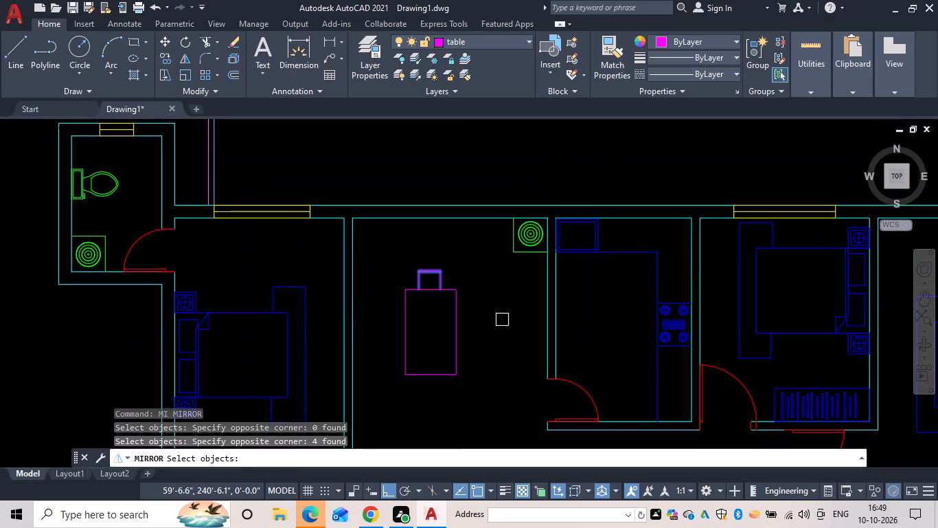
{"action": "key", "text": "space"}
{"action": "left_click", "coordinate": [455, 334]}
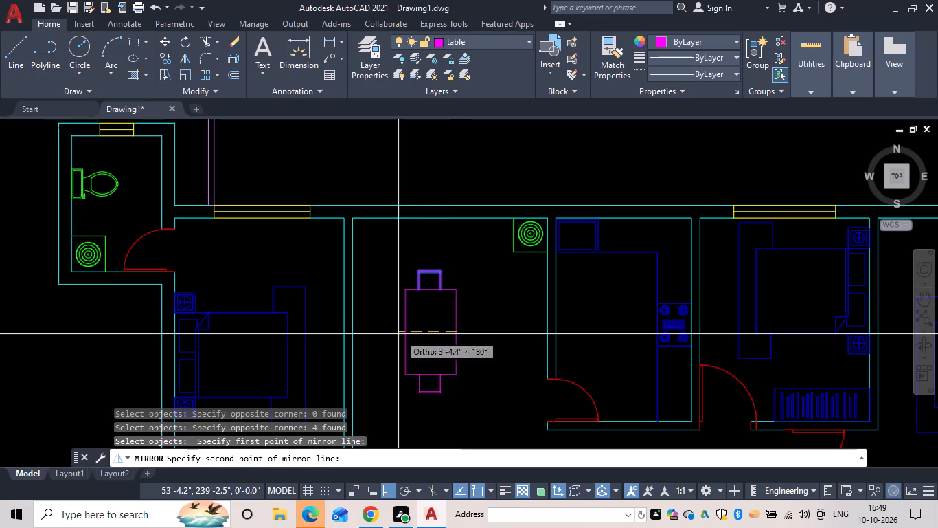
{"action": "left_click", "coordinate": [398, 334]}
{"action": "type", "text": "n"}
{"action": "key", "text": "space"}
{"action": "key", "text": "Escape"}
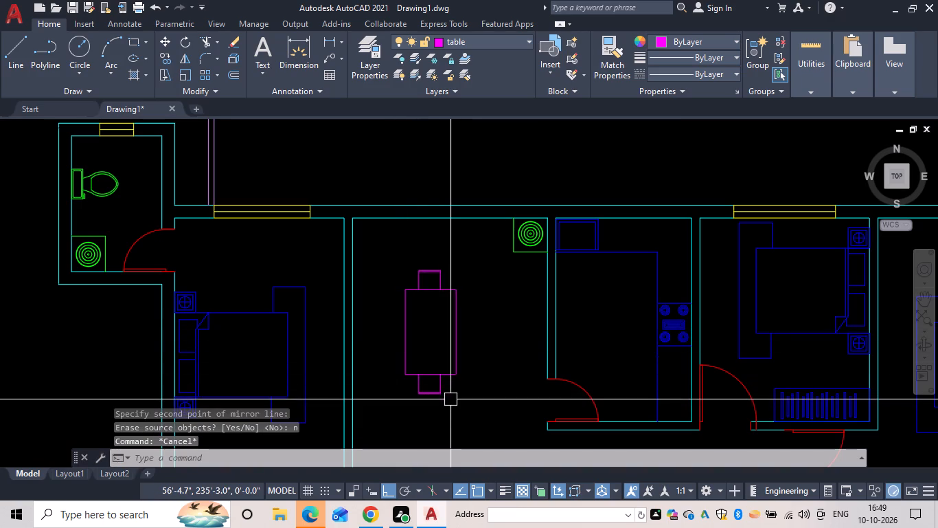
Copy the south chair due east, placing the copy just beyond the dining table's southeast corner.
{"action": "key", "text": "c"}
{"action": "key", "text": "o"}
{"action": "key", "text": "space"}
{"action": "left_click_drag", "start_coordinate": [454, 415], "coordinate": [433, 410]}
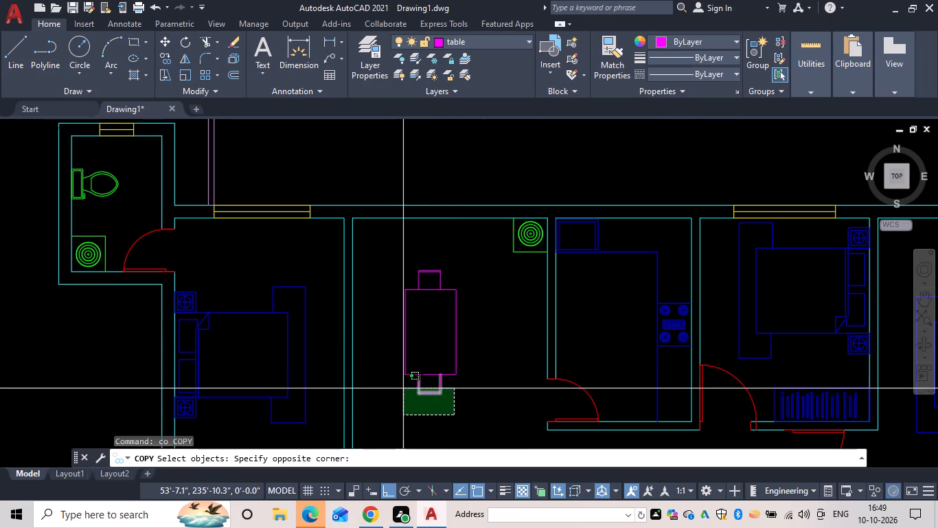
{"action": "left_click", "coordinate": [403, 387]}
{"action": "key", "text": "space"}
{"action": "left_click_drag", "start_coordinate": [437, 395], "coordinate": [450, 397]}
{"action": "left_click", "coordinate": [484, 393]}
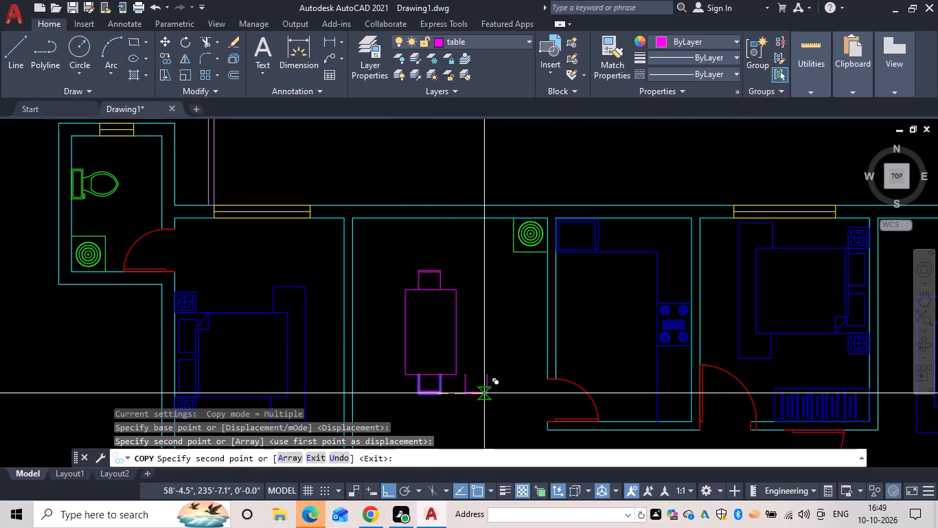
Rotate the copied chair southeast of the dining table 90° counterclockwise so its backrest faces east.
{"action": "key", "text": "Escape"}
{"action": "key", "text": "r"}
{"action": "key", "text": "o"}
{"action": "key", "text": "space"}
{"action": "left_click_drag", "start_coordinate": [495, 423], "coordinate": [487, 413]}
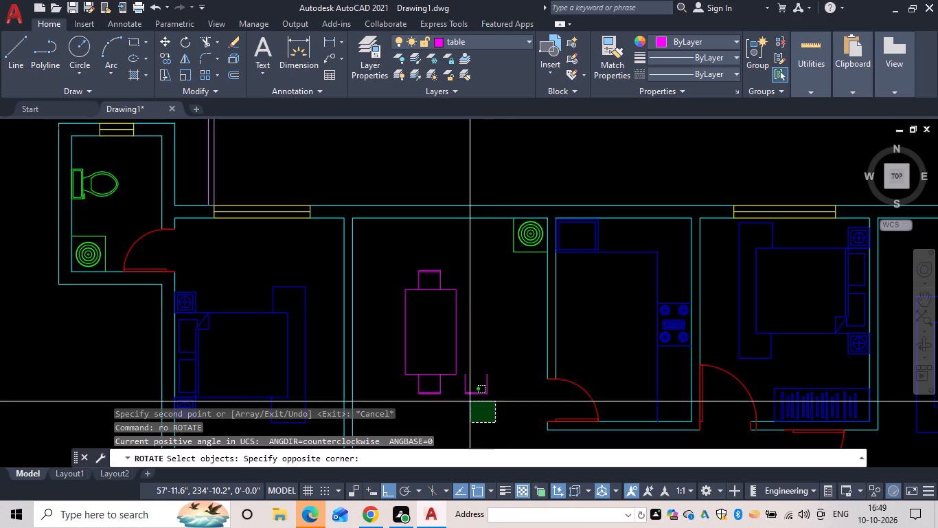
{"action": "left_click", "coordinate": [466, 386]}
{"action": "key", "text": "space"}
{"action": "left_click_drag", "start_coordinate": [470, 390], "coordinate": [479, 391]}
{"action": "left_click", "coordinate": [474, 330]}
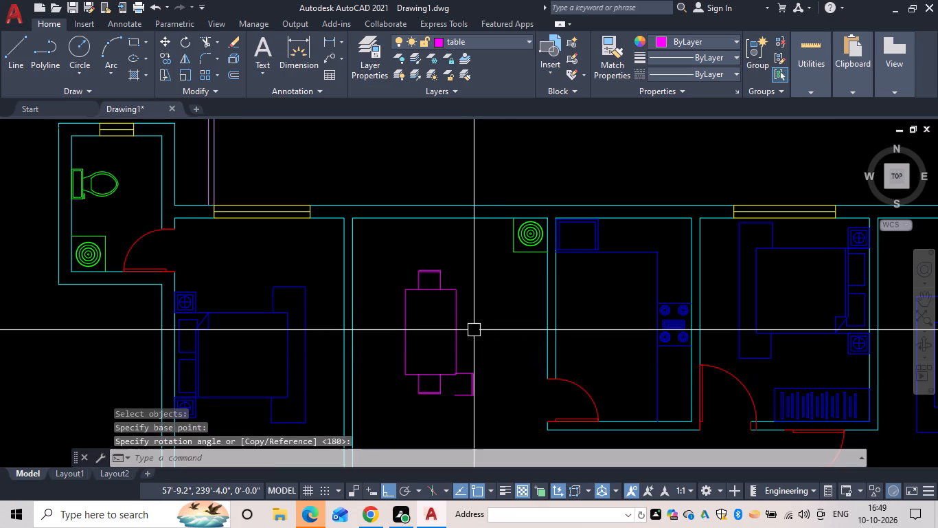
{"action": "key", "text": "Escape"}
Move the rotated chair against the dining table's east edge, with its open side on the edge, slightly north of the southeast corner.
{"action": "scroll", "coordinate": [461, 378], "scroll_direction": "up", "scroll_amount": 3}
{"action": "middle_click_drag", "start_coordinate": [461, 379], "coordinate": [433, 275]}
{"action": "key", "text": "Escape"}
{"action": "key", "text": "m"}
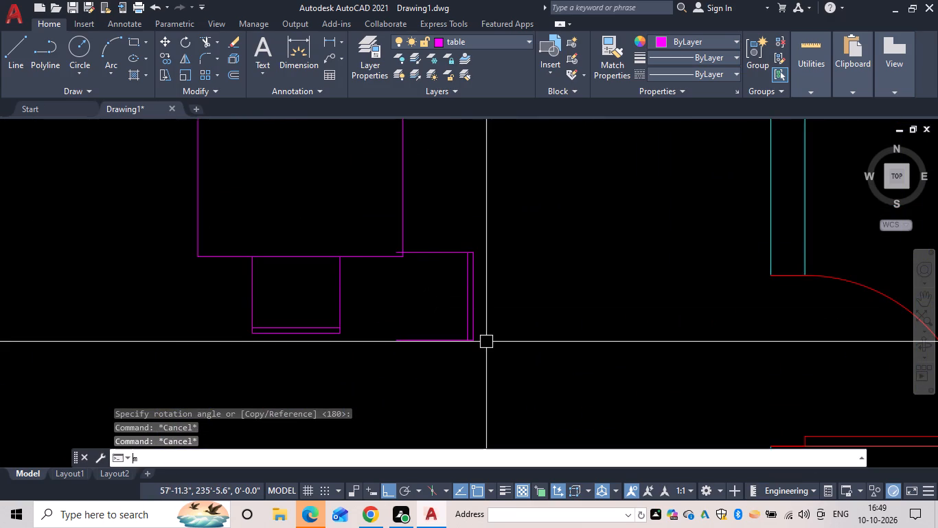
{"action": "key", "text": "space"}
{"action": "left_click_drag", "start_coordinate": [499, 377], "coordinate": [475, 320]}
{"action": "left_click_drag", "start_coordinate": [442, 221], "coordinate": [440, 258]}
{"action": "scroll", "coordinate": [402, 337], "scroll_direction": "up", "scroll_amount": 1}
{"action": "key", "text": "space"}
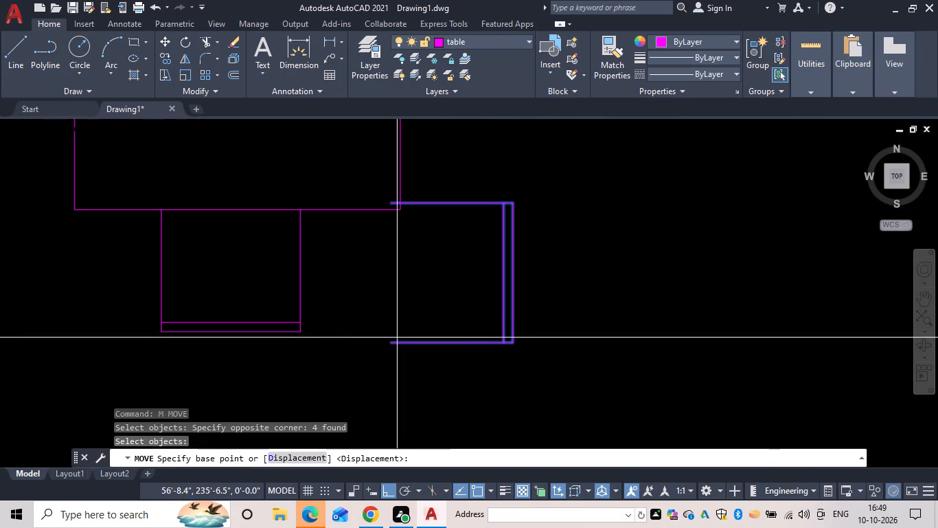
{"action": "left_click", "coordinate": [389, 339]}
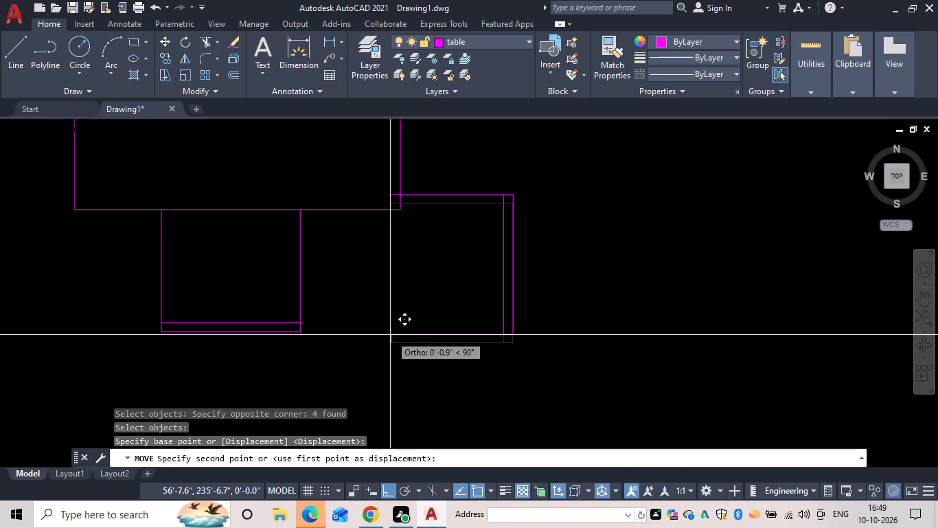
{"action": "middle_click_drag", "start_coordinate": [433, 243], "coordinate": [331, 385]}
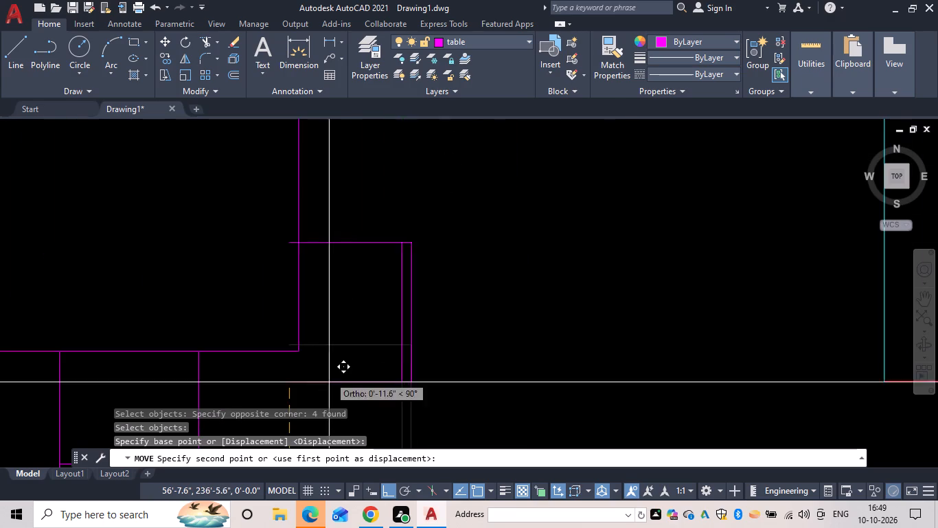
{"action": "scroll", "coordinate": [301, 290], "scroll_direction": "down", "scroll_amount": 2}
{"action": "middle_click_drag", "start_coordinate": [302, 291], "coordinate": [302, 323]}
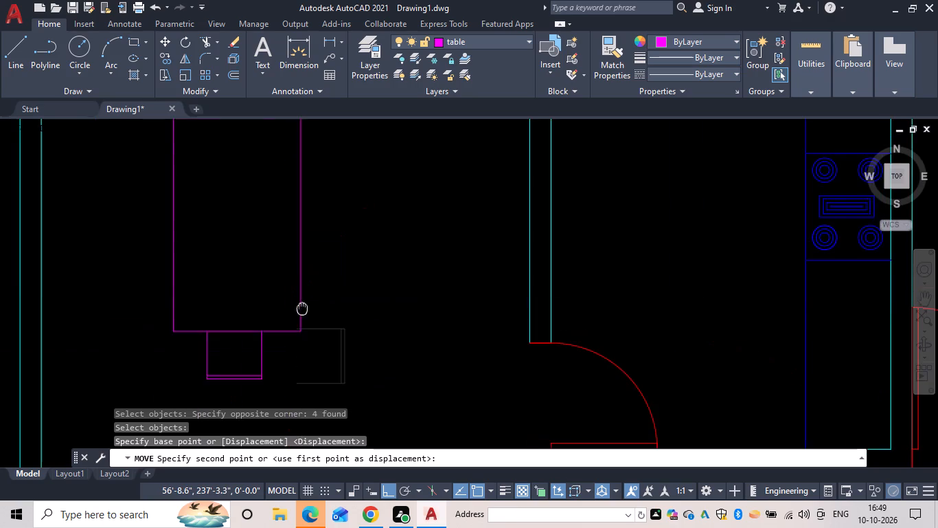
{"action": "middle_click_drag", "start_coordinate": [302, 323], "coordinate": [300, 376]}
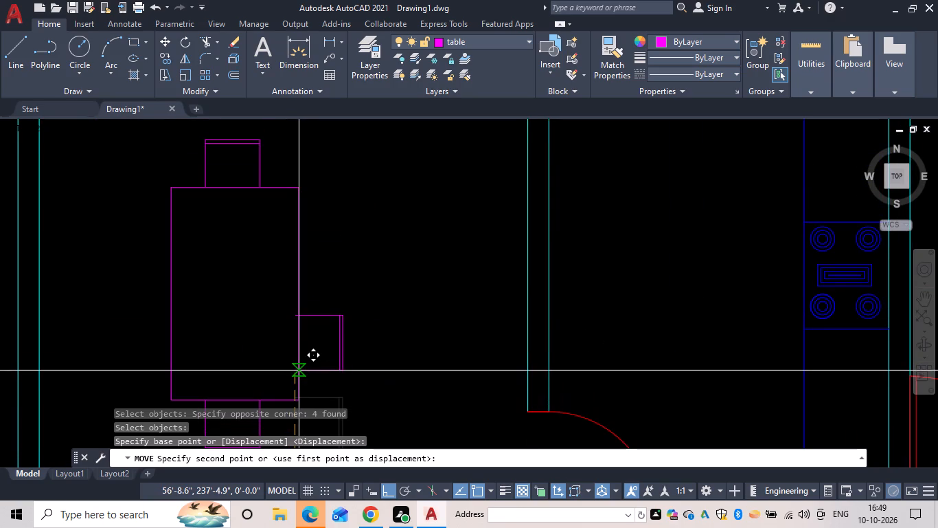
{"action": "left_click", "coordinate": [297, 369]}
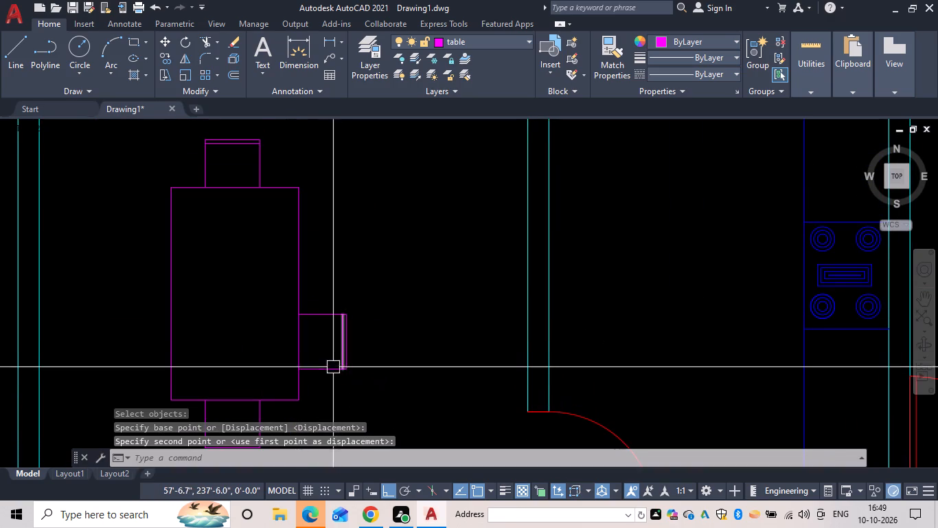
{"action": "key", "text": "grave"}
{"action": "key", "text": "Escape"}
Copy the east chair about 2' due north along the dining table's east edge, below the northeast corner.
{"action": "scroll", "coordinate": [336, 376], "scroll_direction": "down", "scroll_amount": 1}
{"action": "middle_click_drag", "start_coordinate": [337, 377], "coordinate": [369, 344]}
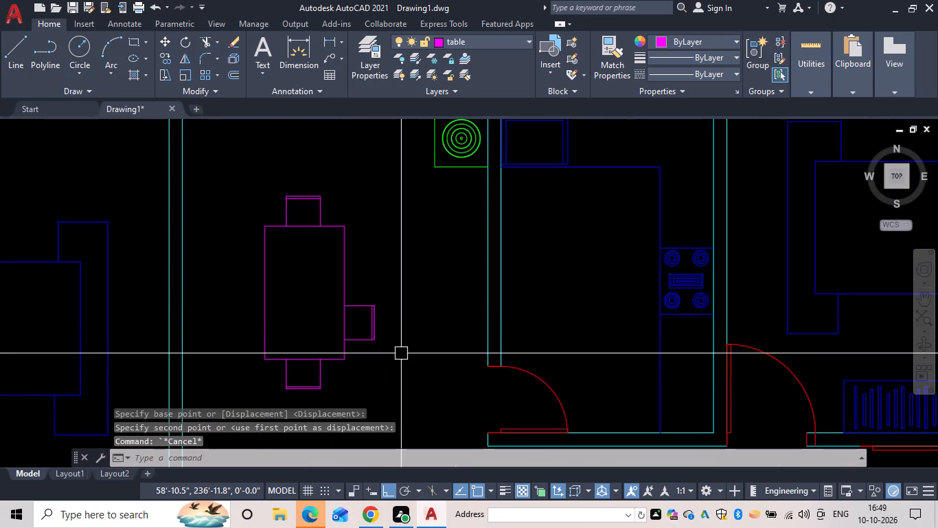
{"action": "key", "text": "Escape"}
{"action": "key", "text": "c"}
{"action": "key", "text": "o"}
{"action": "key", "text": "space"}
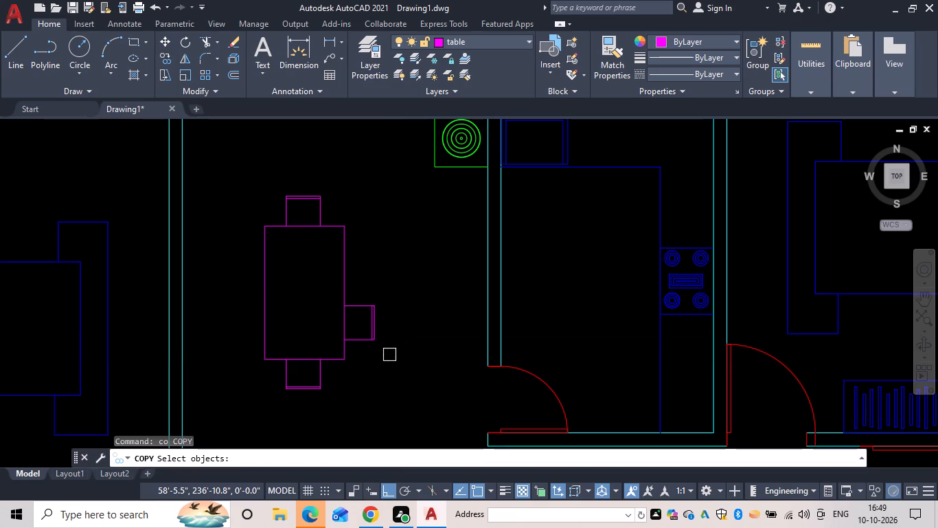
{"action": "left_click", "coordinate": [389, 355]}
{"action": "left_click", "coordinate": [350, 277]}
{"action": "key", "text": "space"}
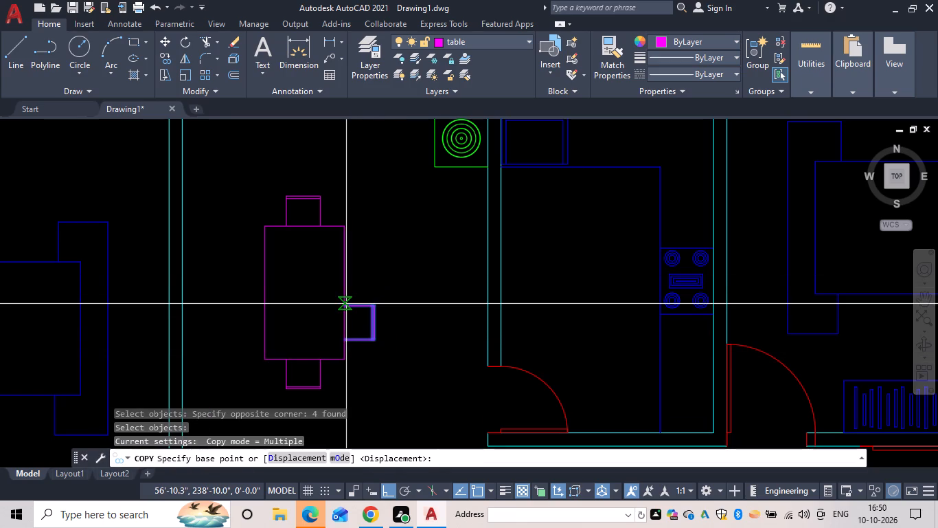
{"action": "left_click", "coordinate": [345, 305]}
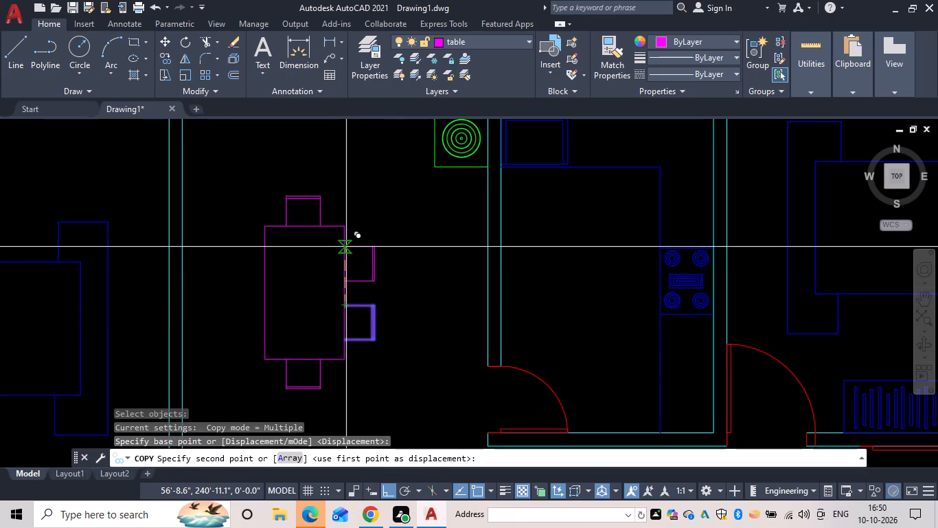
{"action": "left_click", "coordinate": [344, 247]}
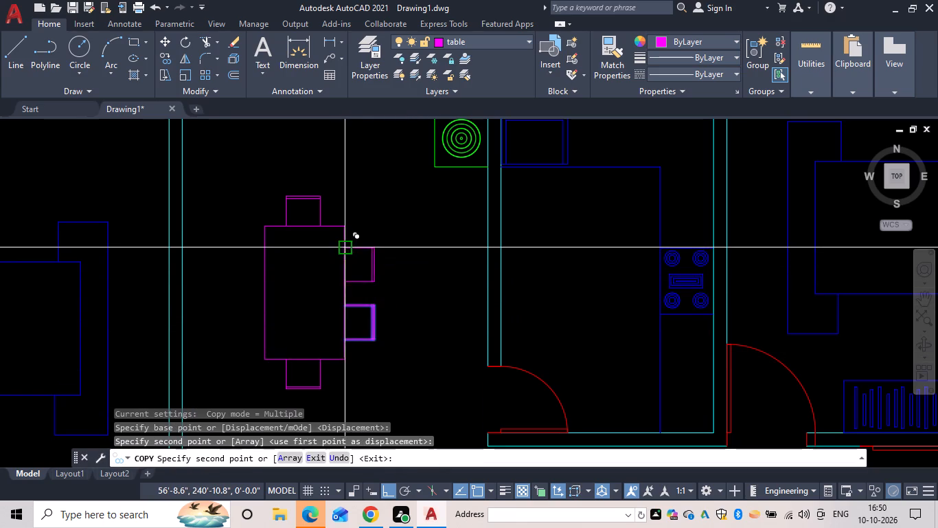
{"action": "key", "text": "Escape"}
{"action": "key", "text": "Escape"}
Mirror both east chairs about the dining table's vertical midline to its west side, keeping the originals.
{"action": "left_click_drag", "start_coordinate": [385, 356], "coordinate": [378, 320]}
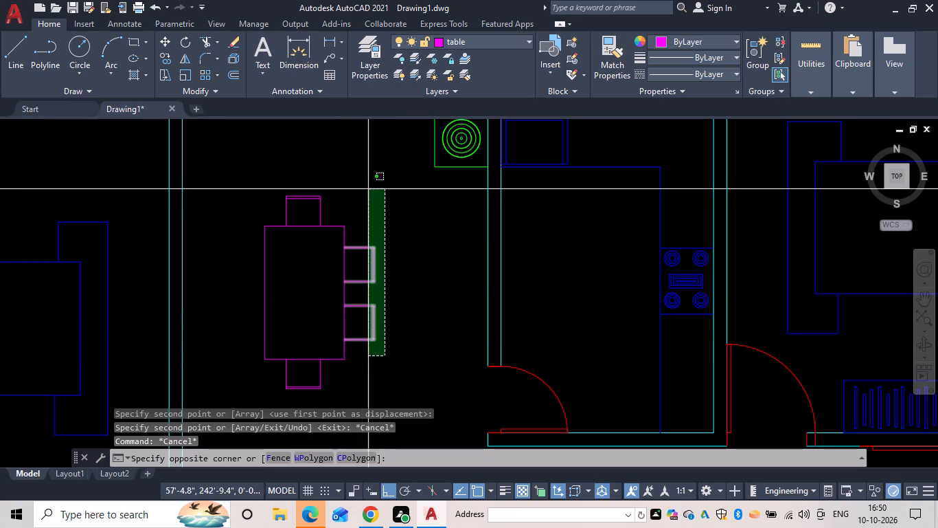
{"action": "left_click", "coordinate": [363, 197]}
{"action": "key", "text": "m"}
{"action": "type", "text": "i"}
{"action": "key", "text": "space"}
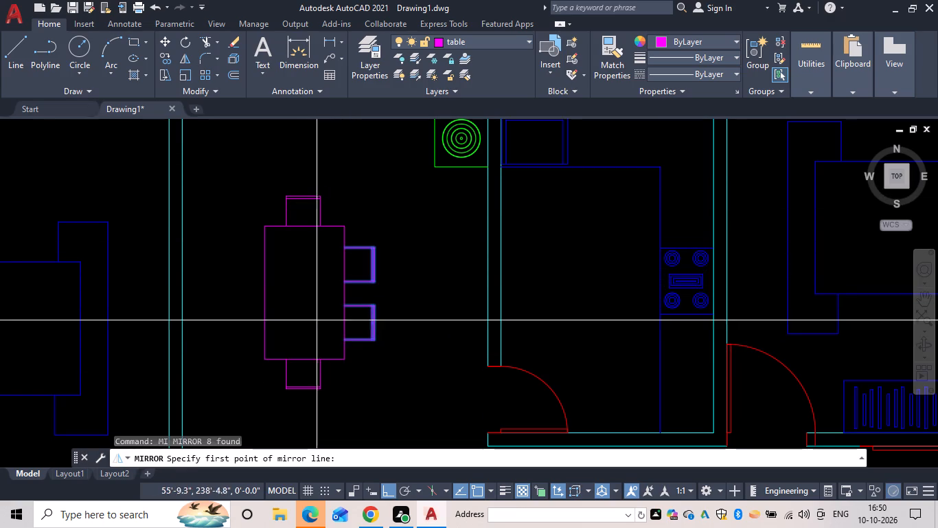
{"action": "left_click", "coordinate": [304, 360]}
{"action": "left_click", "coordinate": [313, 283]}
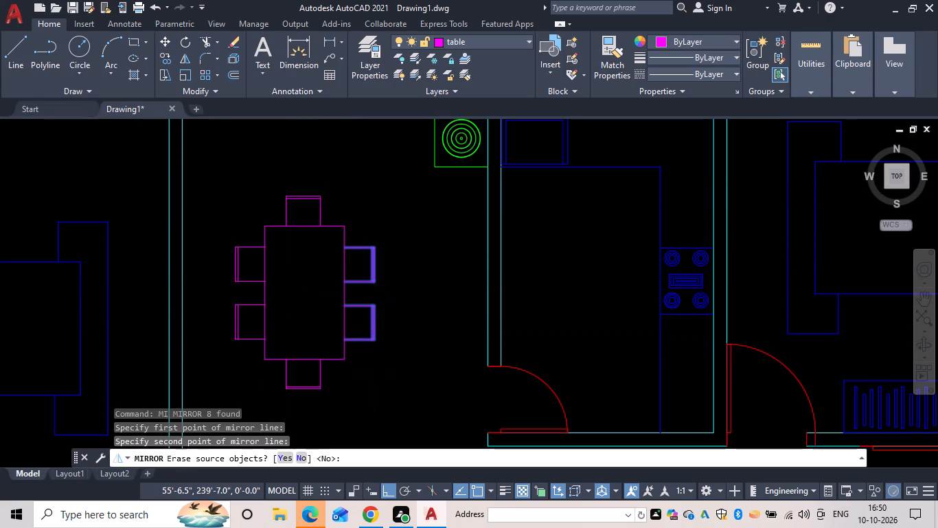
{"action": "type", "text": "n"}
{"action": "key", "text": "space"}
{"action": "scroll", "coordinate": [385, 336], "scroll_direction": "down", "scroll_amount": 2}
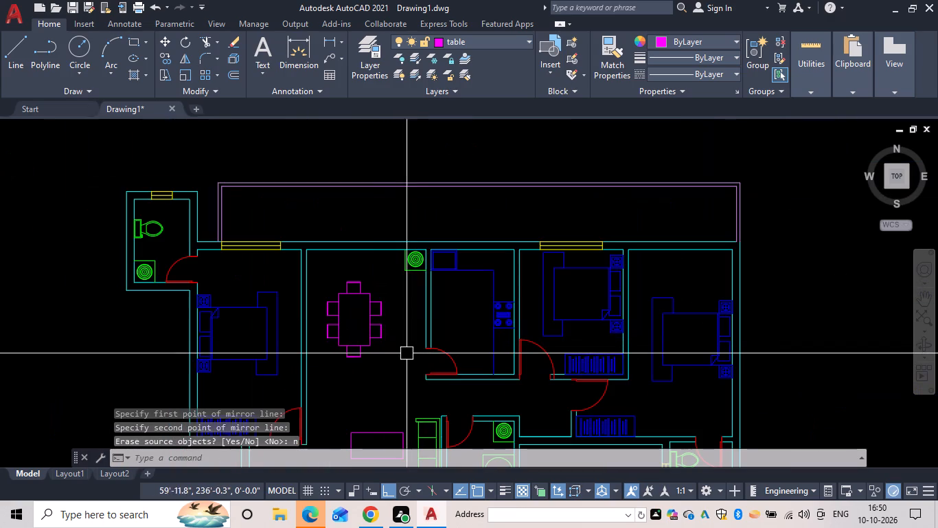
{"action": "key", "text": "Escape"}
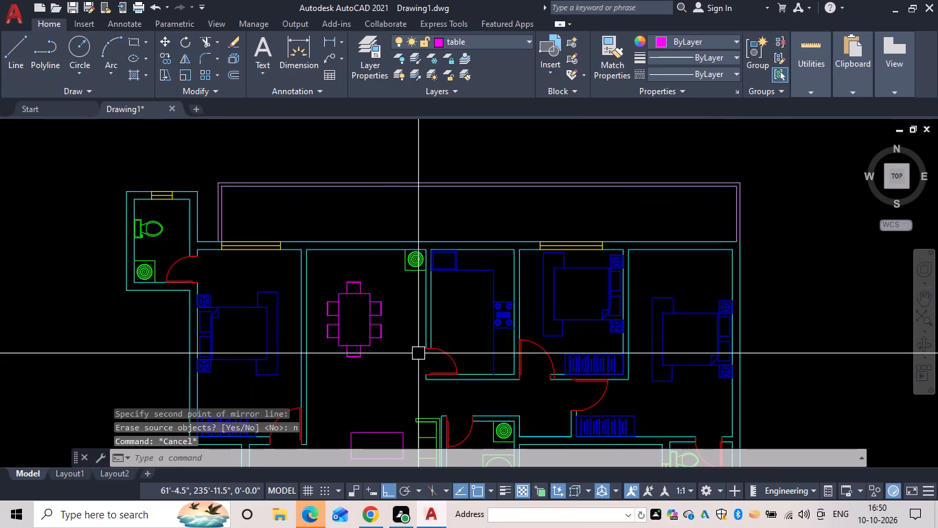
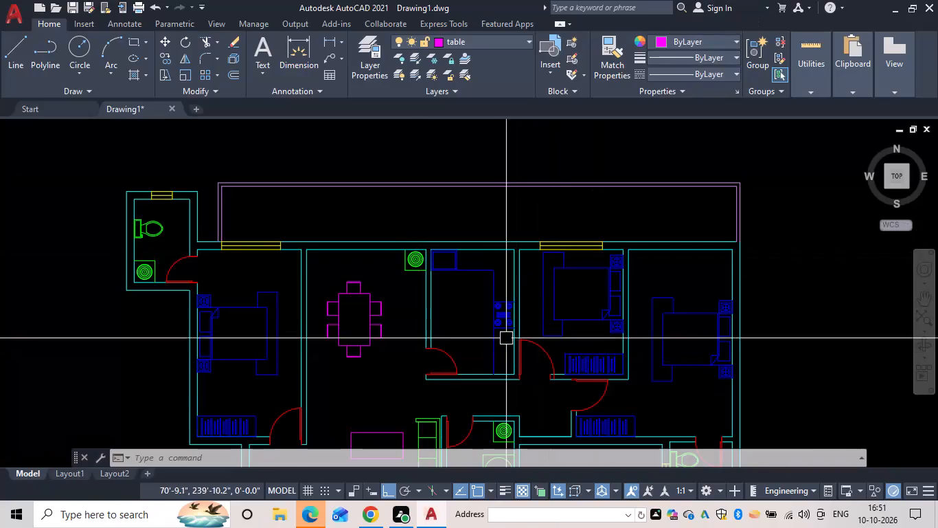
Draw a circle of about 1'-8.6" radius for a round table near the west end of the long strip above the rooms.
{"action": "middle_click_drag", "start_coordinate": [399, 263], "coordinate": [388, 191]}
{"action": "middle_click", "coordinate": [393, 255]}
{"action": "scroll", "coordinate": [391, 247], "scroll_direction": "up", "scroll_amount": 1}
{"action": "scroll", "coordinate": [394, 256], "scroll_direction": "down", "scroll_amount": 2}
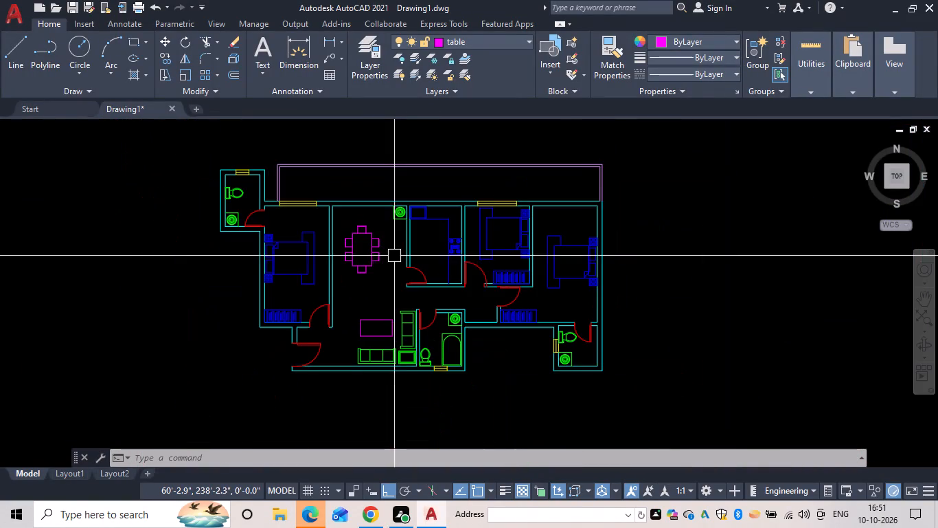
{"action": "middle_click", "coordinate": [394, 256]}
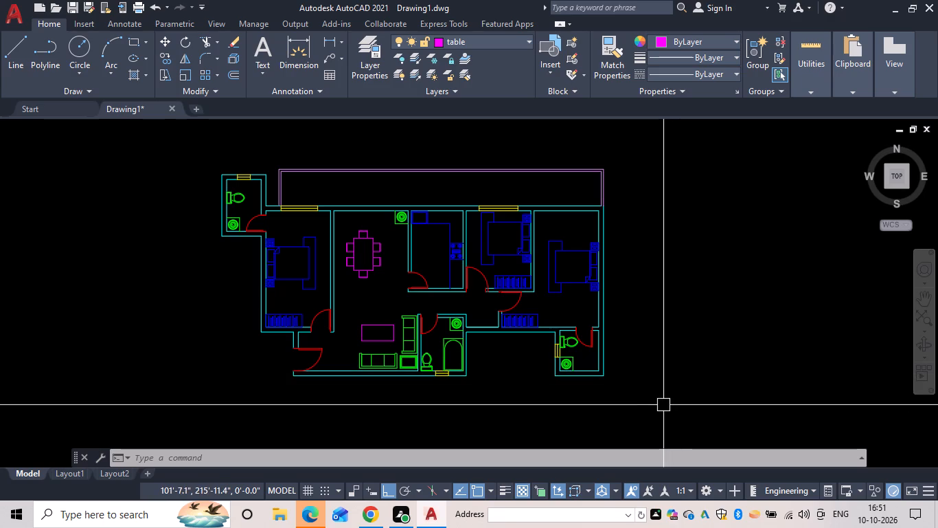
{"action": "scroll", "coordinate": [373, 241], "scroll_direction": "up", "scroll_amount": 1}
{"action": "middle_click_drag", "start_coordinate": [373, 241], "coordinate": [427, 254]}
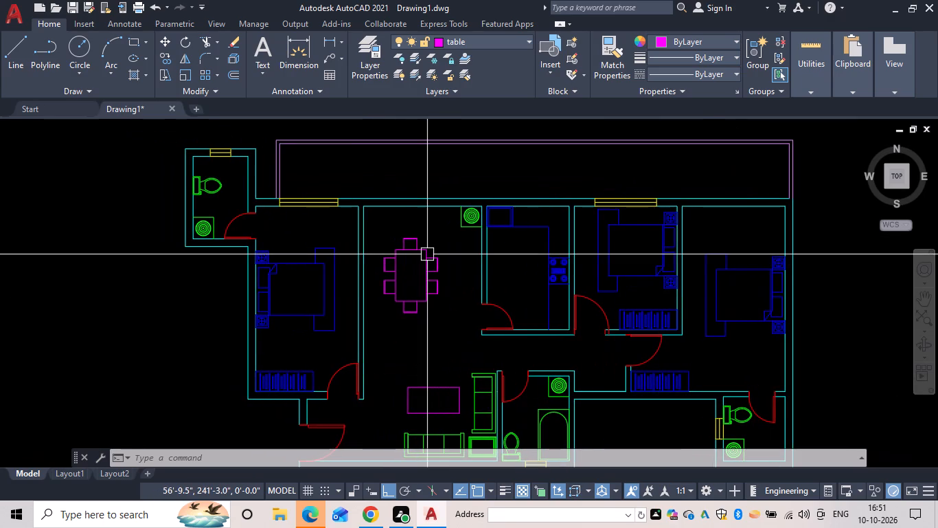
{"action": "type", "text": "c"}
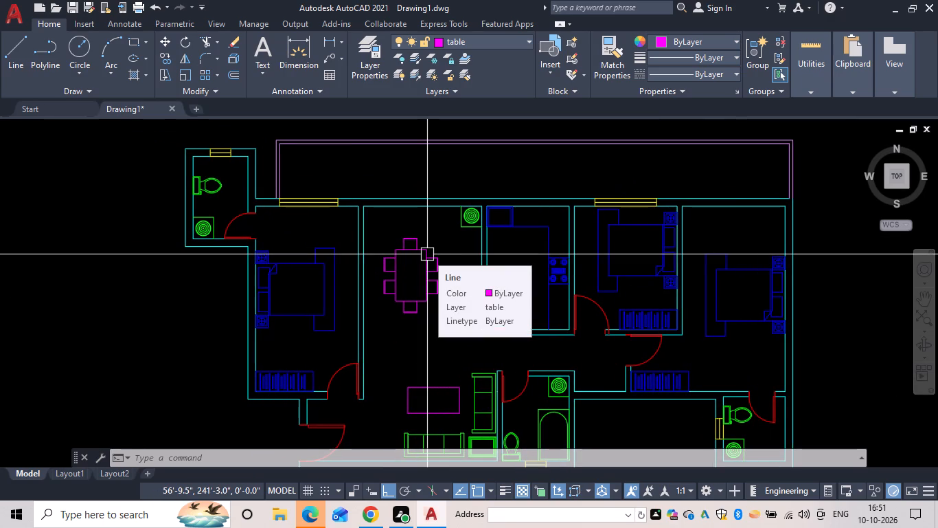
{"action": "key", "text": "space"}
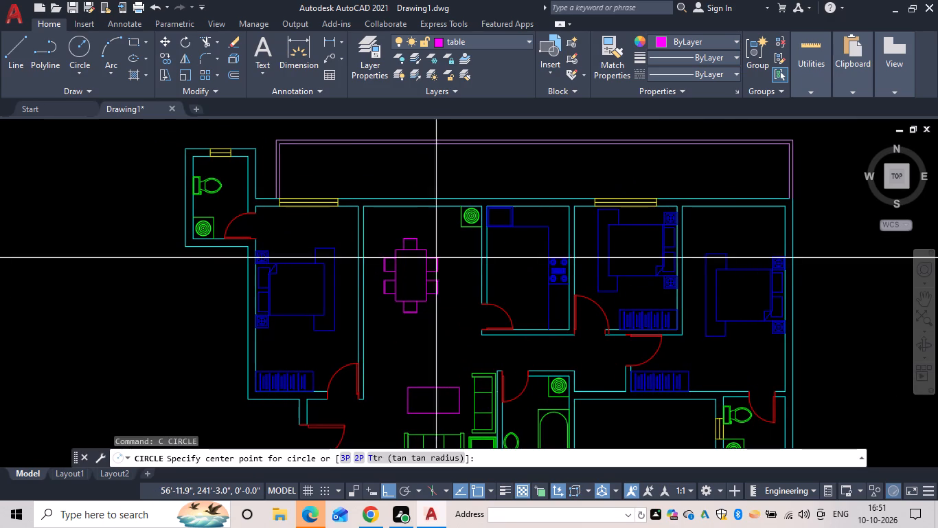
{"action": "scroll", "coordinate": [331, 164], "scroll_direction": "up", "scroll_amount": 1}
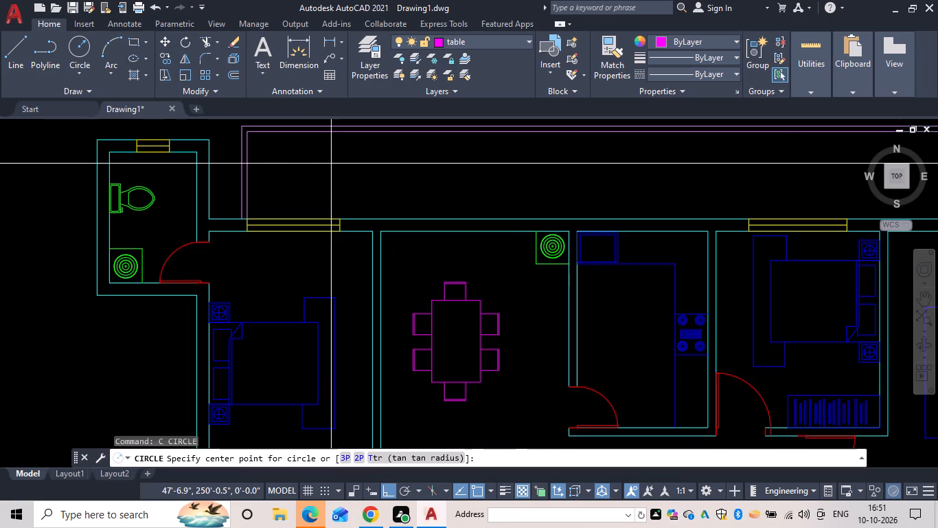
{"action": "middle_click_drag", "start_coordinate": [331, 164], "coordinate": [332, 185]}
{"action": "left_click", "coordinate": [325, 198]}
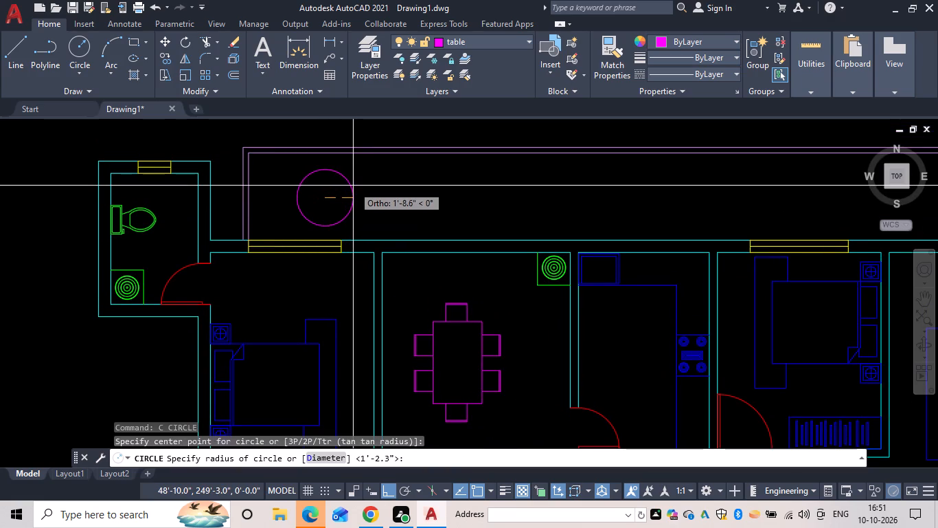
{"action": "left_click", "coordinate": [353, 186]}
{"action": "key", "text": "6"}
{"action": "type", "text": "\""}
{"action": "key", "text": "space"}
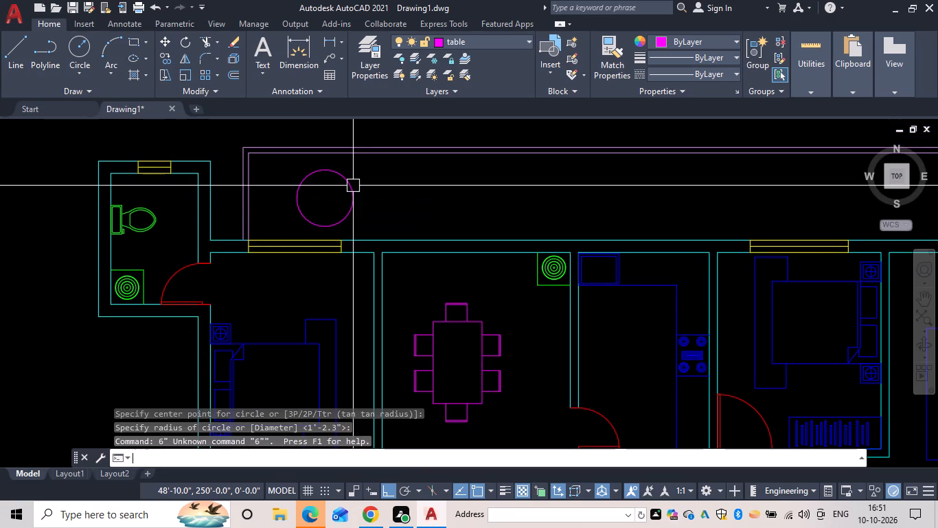
{"action": "key", "text": "Escape"}
Offset the new circle inward by 2 to give the round table a double edge.
{"action": "key", "text": "0"}
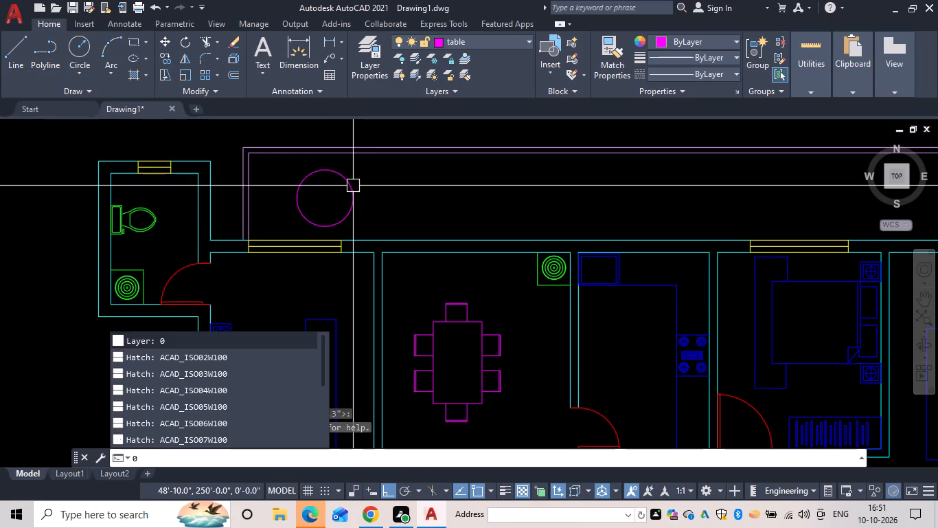
{"action": "key", "text": "Escape"}
{"action": "type", "text": "of"}
{"action": "key", "text": "space"}
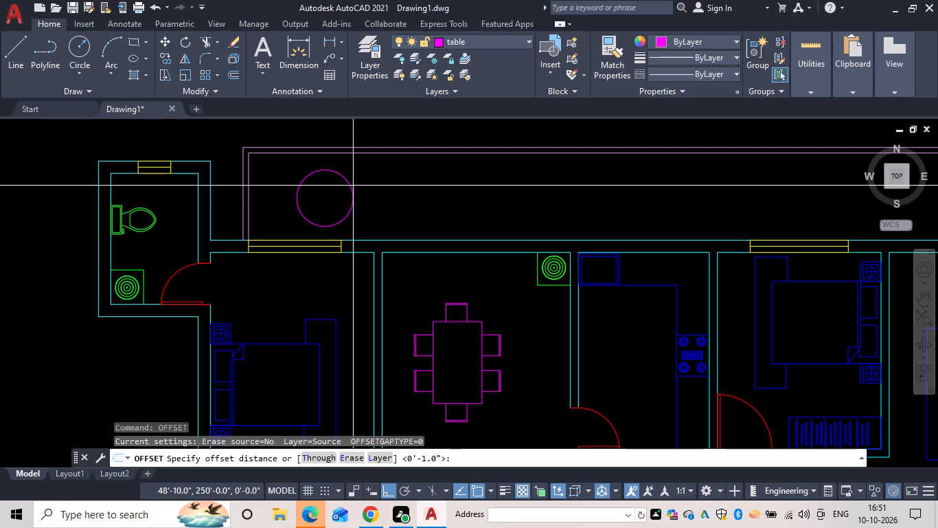
{"action": "type", "text": "2"}
{"action": "key", "text": "space"}
{"action": "left_click_drag", "start_coordinate": [351, 178], "coordinate": [341, 186]}
{"action": "left_click", "coordinate": [319, 208]}
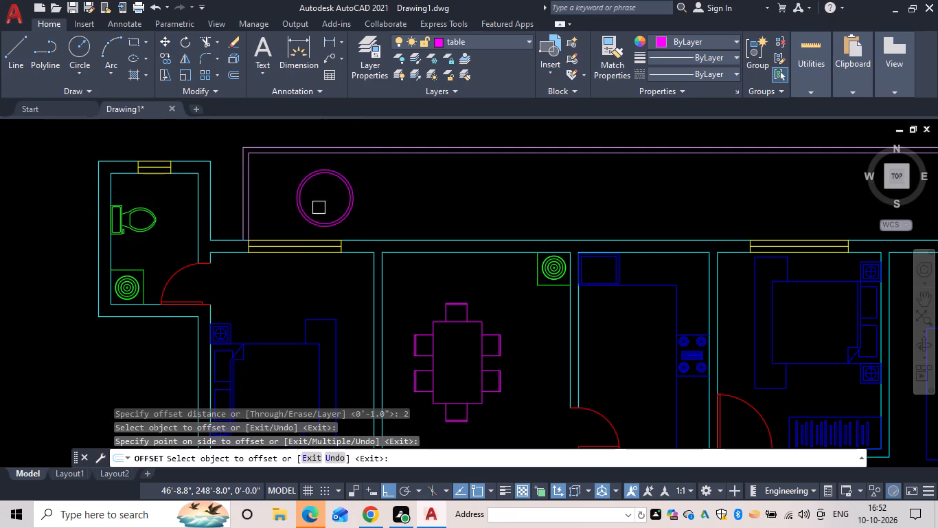
{"action": "key", "text": "Escape"}
Copy both table circles horizontally along the strip to above the east bedrooms, near the strip's far end.
{"action": "type", "text": "co"}
{"action": "key", "text": "space"}
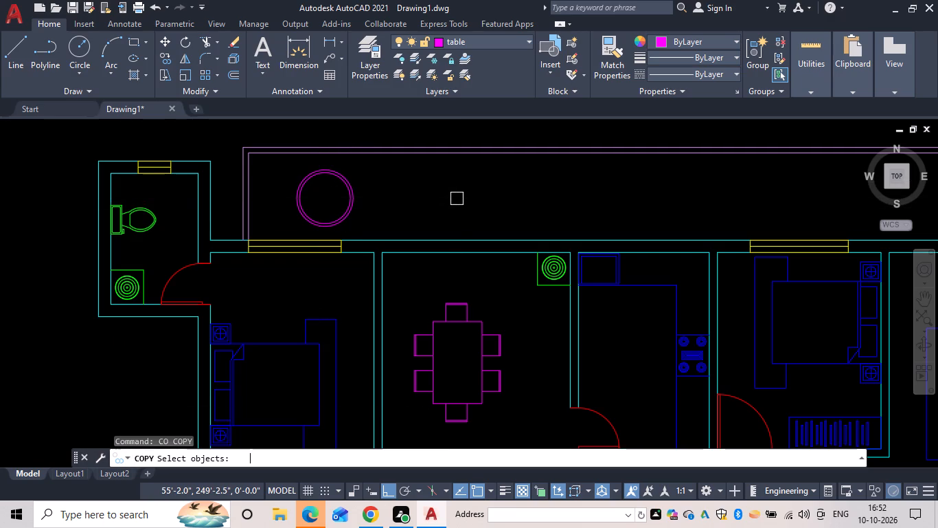
{"action": "left_click_drag", "start_coordinate": [374, 196], "coordinate": [339, 188]}
{"action": "left_click", "coordinate": [322, 184]}
{"action": "key", "text": "space"}
{"action": "left_click_drag", "start_coordinate": [322, 184], "coordinate": [340, 186]}
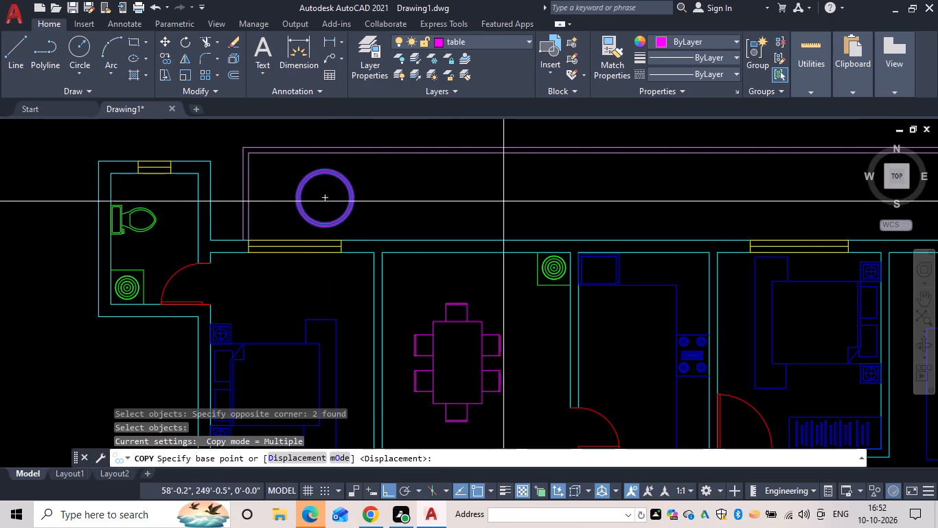
{"action": "left_click_drag", "start_coordinate": [338, 199], "coordinate": [355, 201]}
{"action": "scroll", "coordinate": [514, 205], "scroll_direction": "down", "scroll_amount": 1}
{"action": "middle_click_drag", "start_coordinate": [515, 200], "coordinate": [399, 211]}
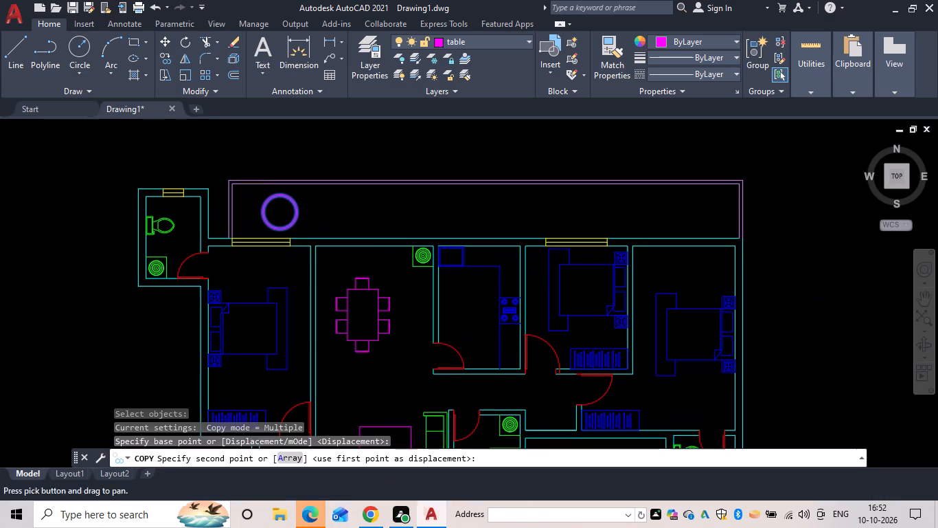
{"action": "left_click", "coordinate": [650, 221]}
{"action": "key", "text": "Escape"}
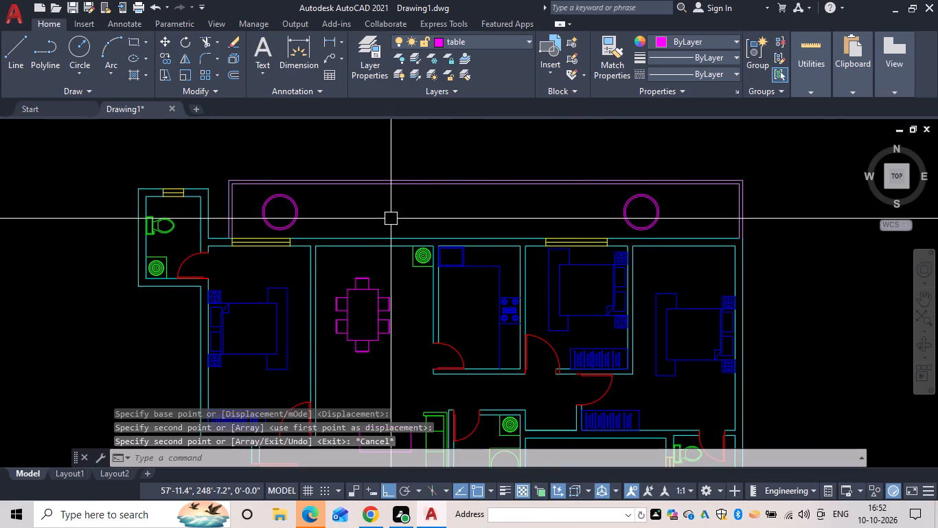
Move the original pair of table circles a short distance east along the strip, closer to the dining room.
{"action": "type", "text": "m"}
{"action": "key", "text": "space"}
{"action": "left_click_drag", "start_coordinate": [330, 211], "coordinate": [295, 209]}
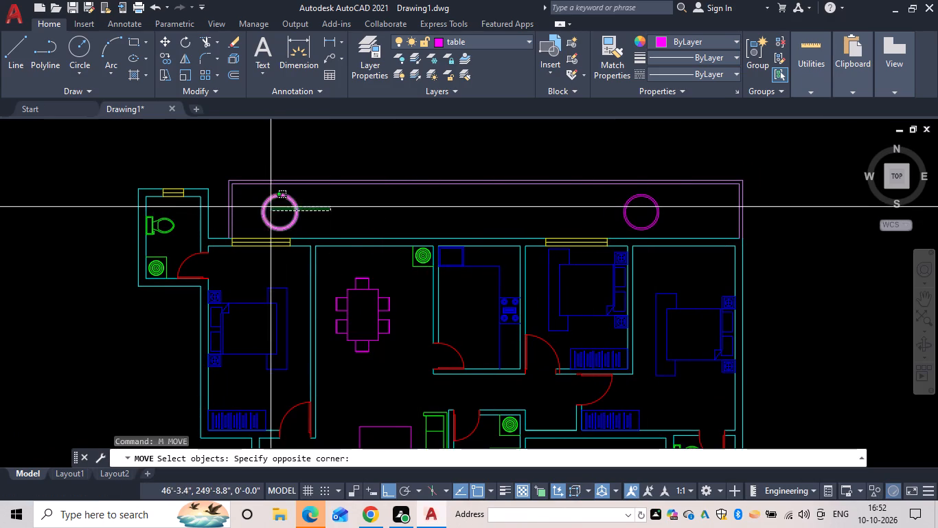
{"action": "left_click", "coordinate": [265, 207]}
{"action": "key", "text": "space"}
{"action": "left_click_drag", "start_coordinate": [264, 207], "coordinate": [281, 212]}
{"action": "left_click_drag", "start_coordinate": [293, 214], "coordinate": [300, 217]}
{"action": "left_click", "coordinate": [318, 217]}
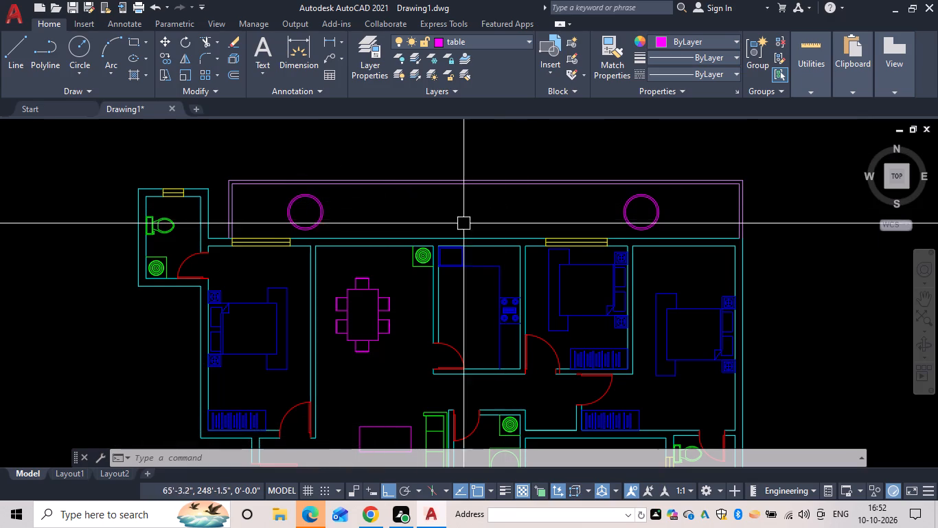
{"action": "key", "text": "Escape"}
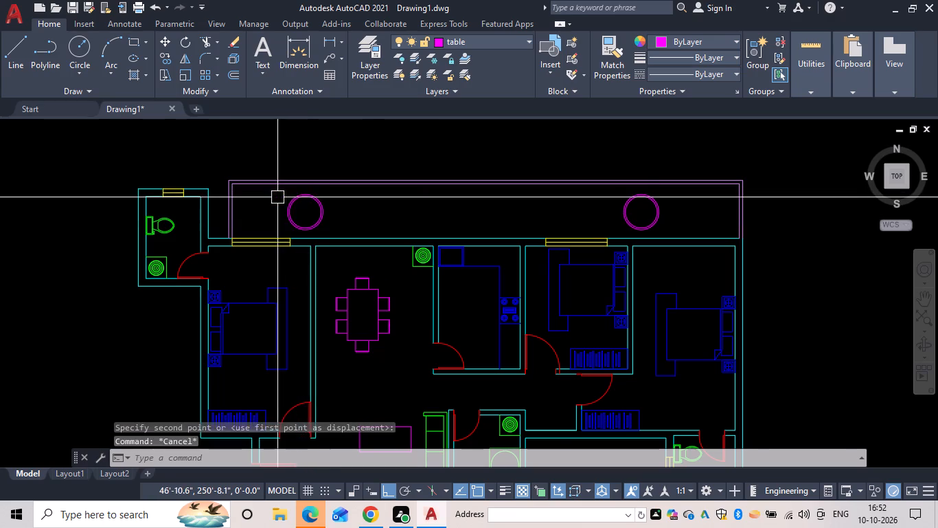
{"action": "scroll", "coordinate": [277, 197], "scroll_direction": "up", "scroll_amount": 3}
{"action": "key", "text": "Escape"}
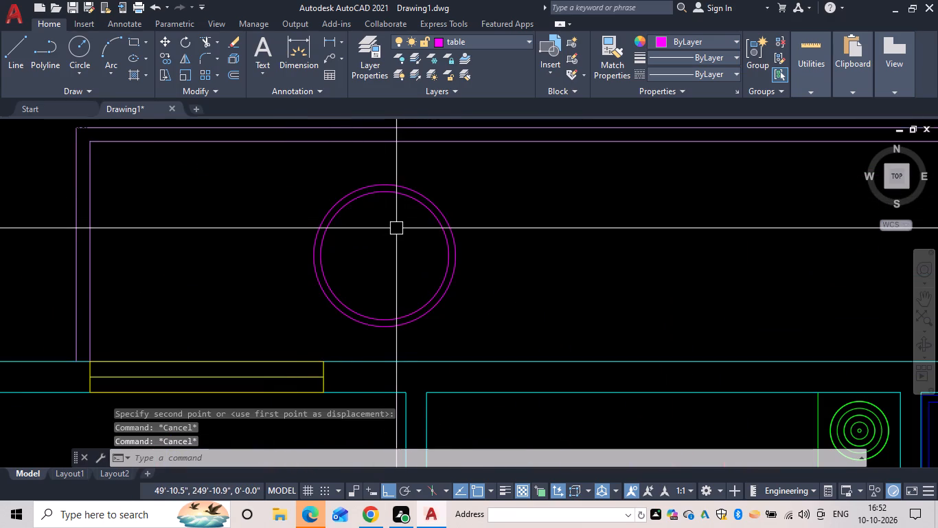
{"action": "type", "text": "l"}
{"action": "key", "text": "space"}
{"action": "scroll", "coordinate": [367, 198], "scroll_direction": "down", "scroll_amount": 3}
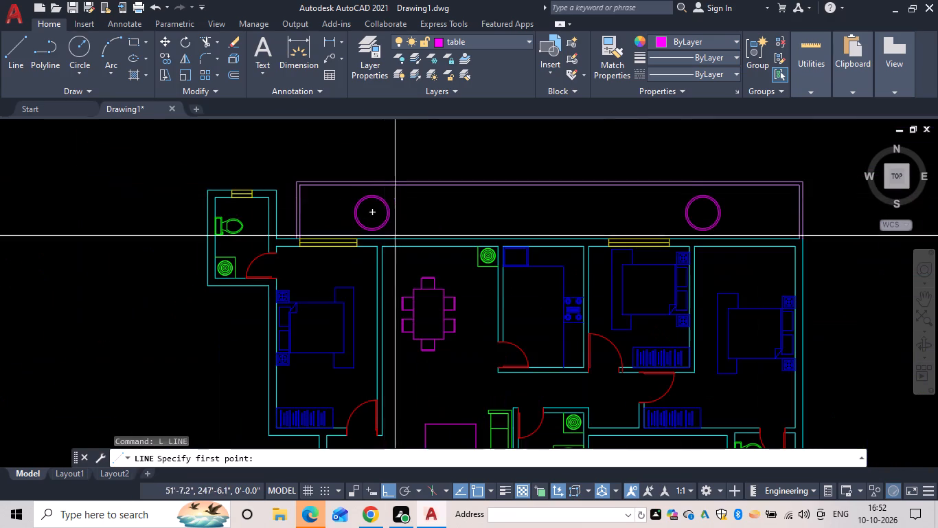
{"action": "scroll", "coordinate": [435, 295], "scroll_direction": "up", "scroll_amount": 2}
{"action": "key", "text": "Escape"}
Copy the dining table's north chair to the western round table, placing its lower-left corner on the upper part of the inner circle.
{"action": "key", "text": "c"}
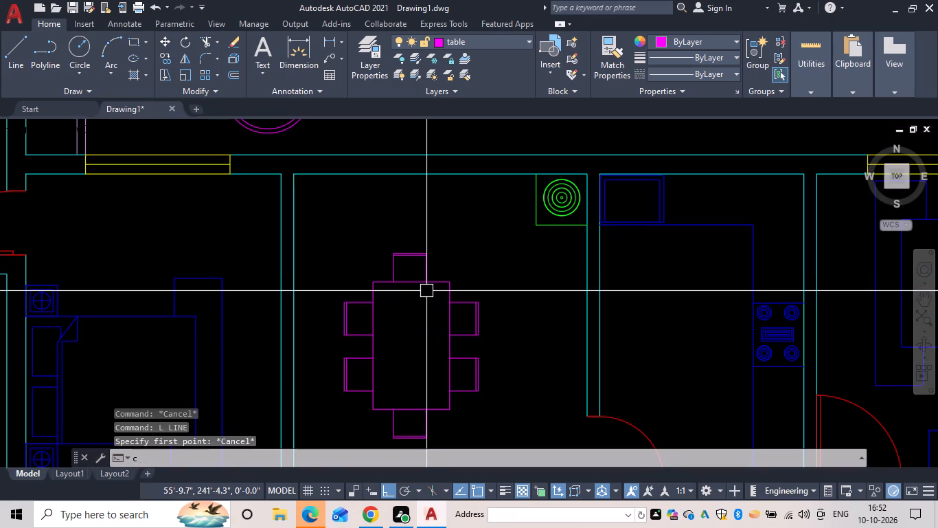
{"action": "key", "text": "o"}
{"action": "key", "text": "space"}
{"action": "left_click_drag", "start_coordinate": [440, 263], "coordinate": [406, 256]}
{"action": "left_click", "coordinate": [365, 247]}
{"action": "key", "text": "space"}
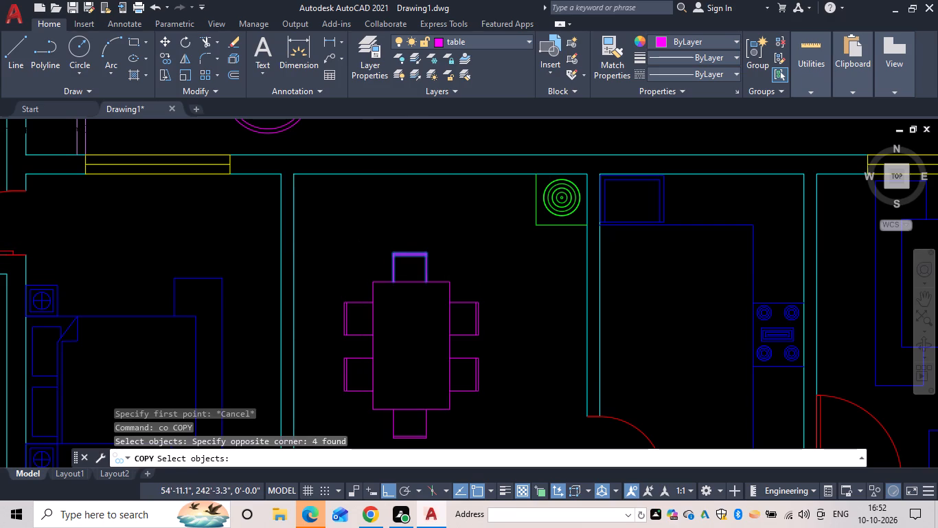
{"action": "left_click", "coordinate": [394, 281]}
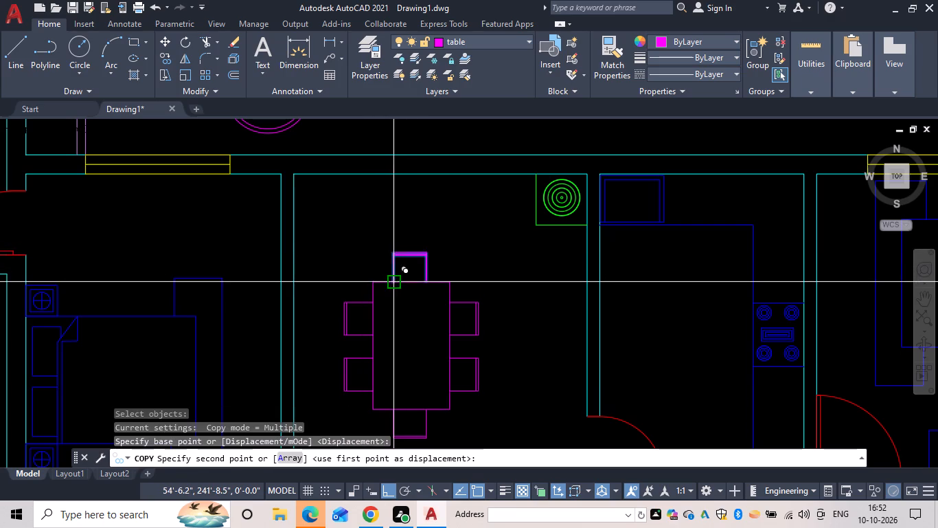
{"action": "scroll", "coordinate": [345, 182], "scroll_direction": "down", "scroll_amount": 1}
{"action": "middle_click_drag", "start_coordinate": [343, 195], "coordinate": [389, 311]}
{"action": "scroll", "coordinate": [318, 203], "scroll_direction": "up", "scroll_amount": 3}
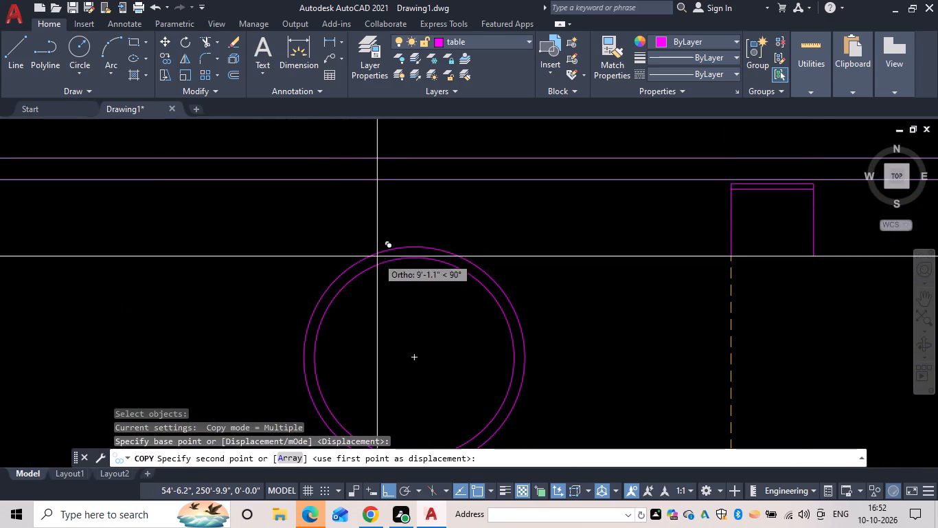
{"action": "left_click", "coordinate": [379, 263]}
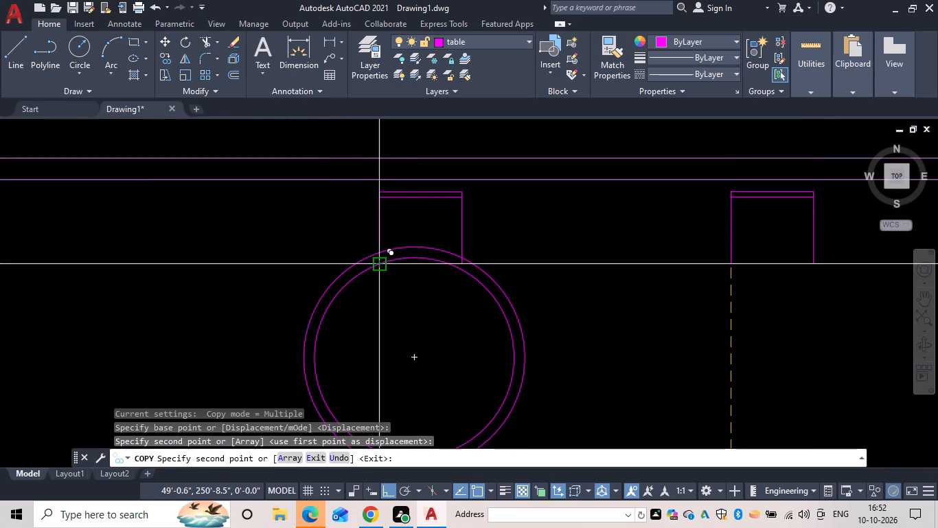
{"action": "key", "text": "Escape"}
{"action": "key", "text": "Escape"}
{"action": "key", "text": "Escape"}
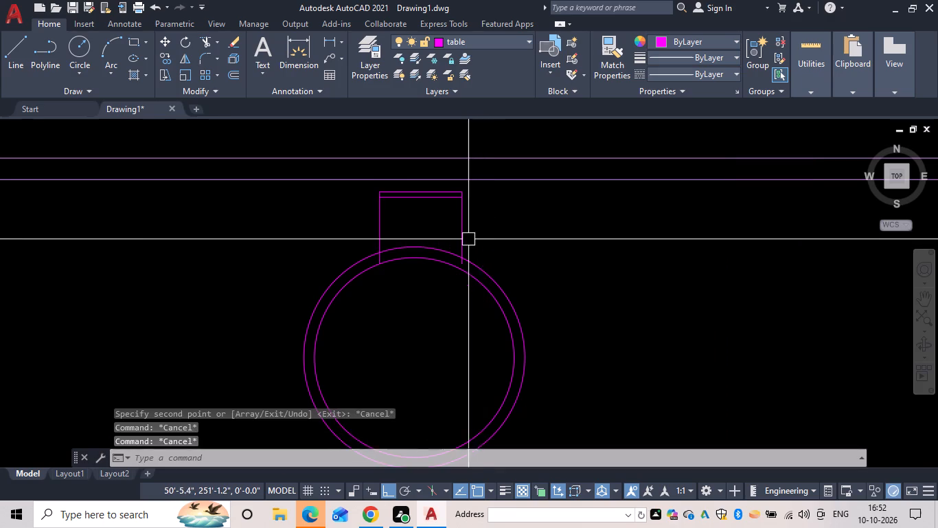
Create a polar array of the north chair around the western round table, using the table's centre as the array centre.
{"action": "scroll", "coordinate": [489, 241], "scroll_direction": "down", "scroll_amount": 2}
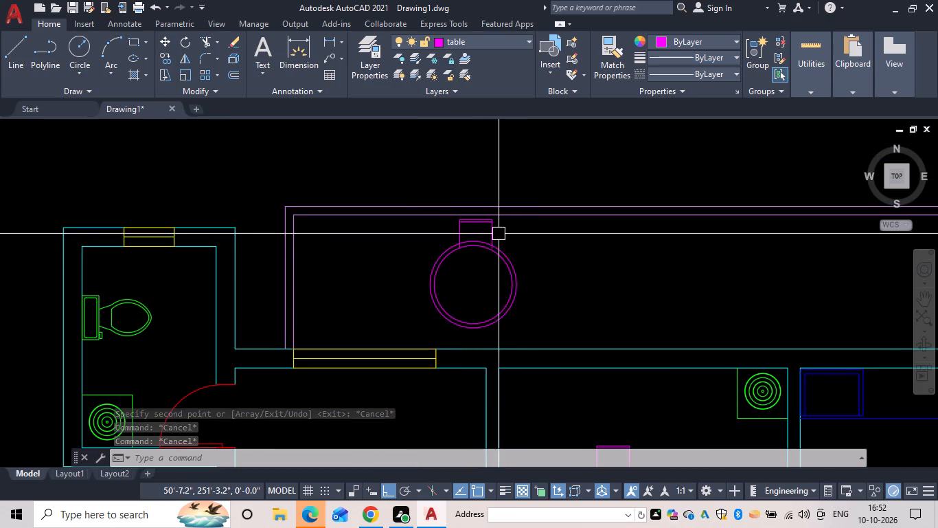
{"action": "key", "text": "Escape"}
{"action": "type", "text": "ara"}
{"action": "key", "text": "Escape"}
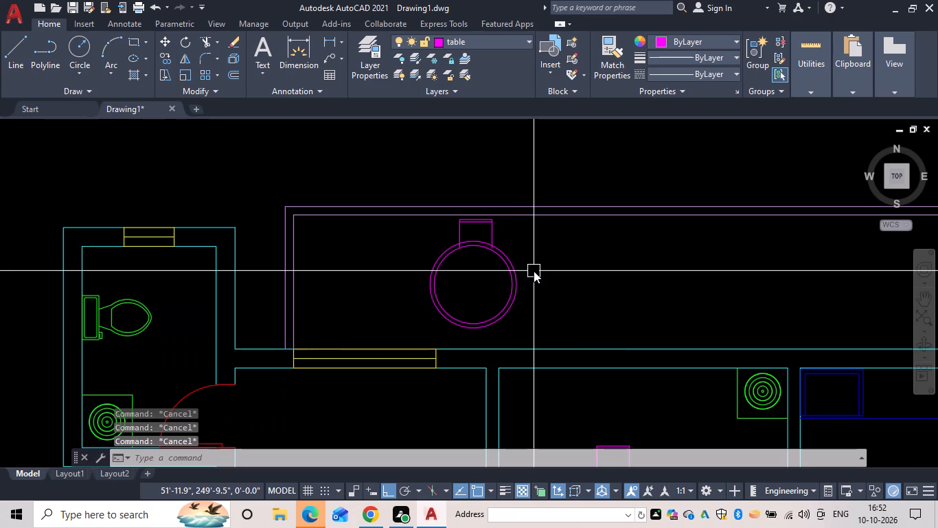
{"action": "type", "text": "ar"}
{"action": "key", "text": "a"}
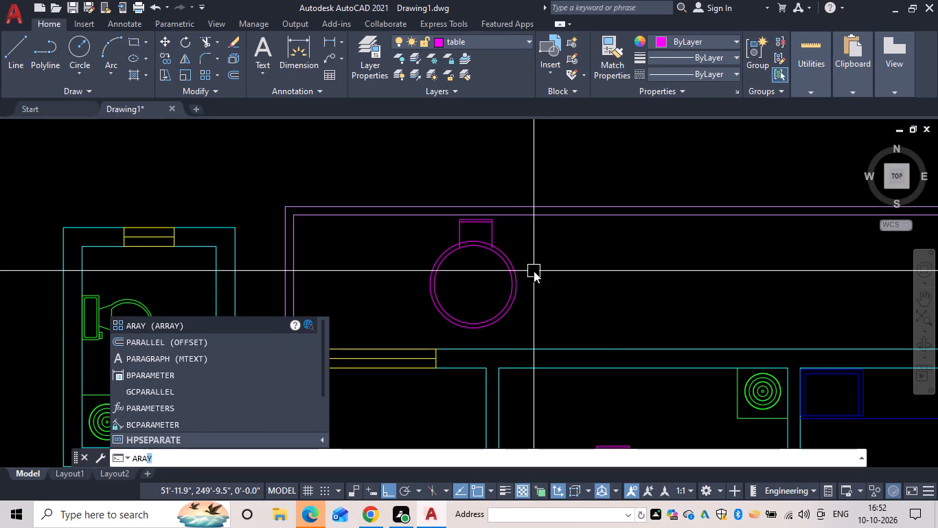
{"action": "key", "text": "space"}
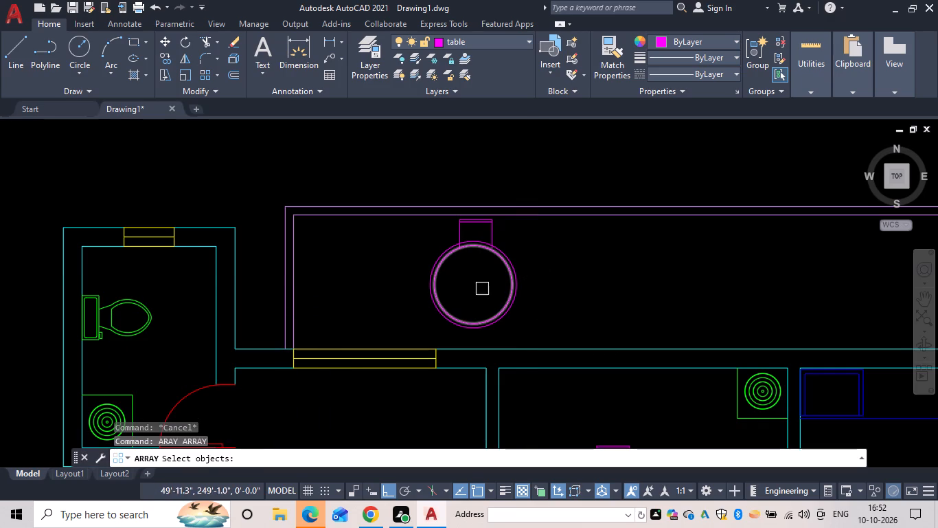
{"action": "left_click_drag", "start_coordinate": [508, 234], "coordinate": [497, 229]}
{"action": "left_click", "coordinate": [449, 218]}
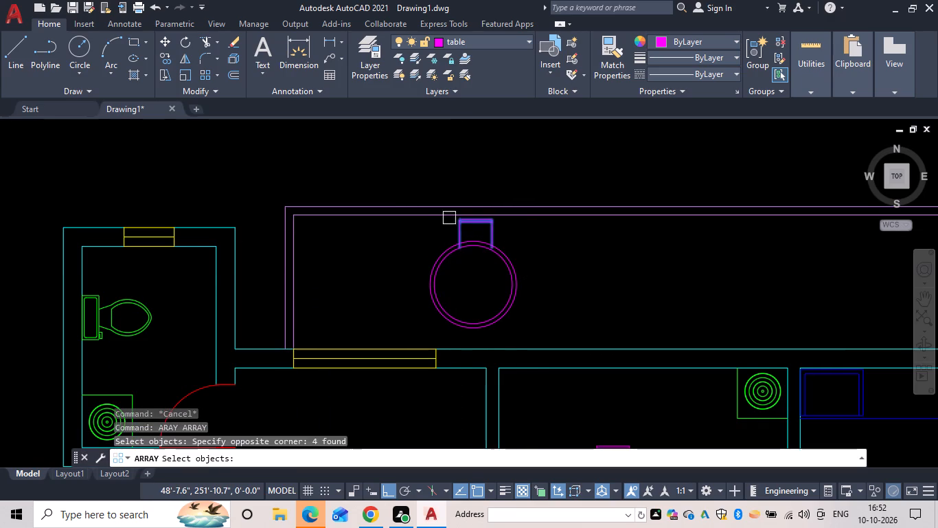
{"action": "key", "text": "space"}
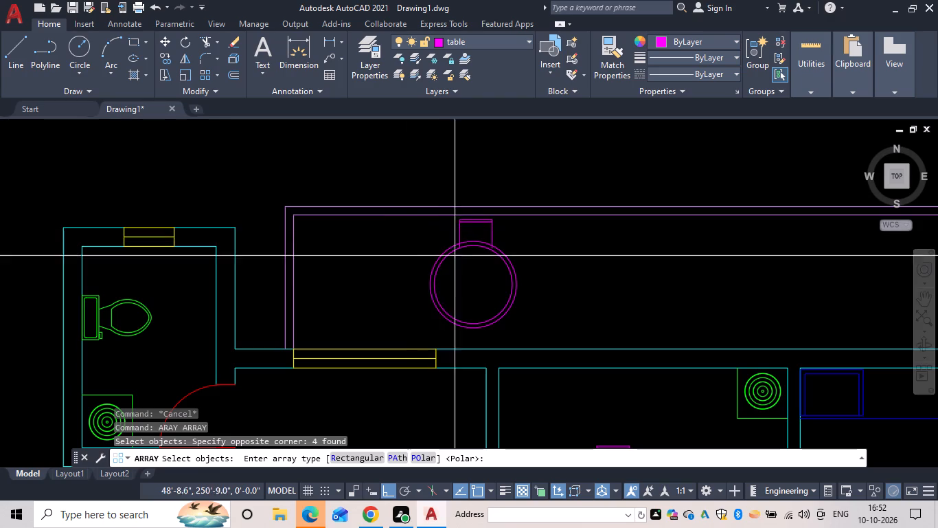
{"action": "left_click", "coordinate": [427, 447]}
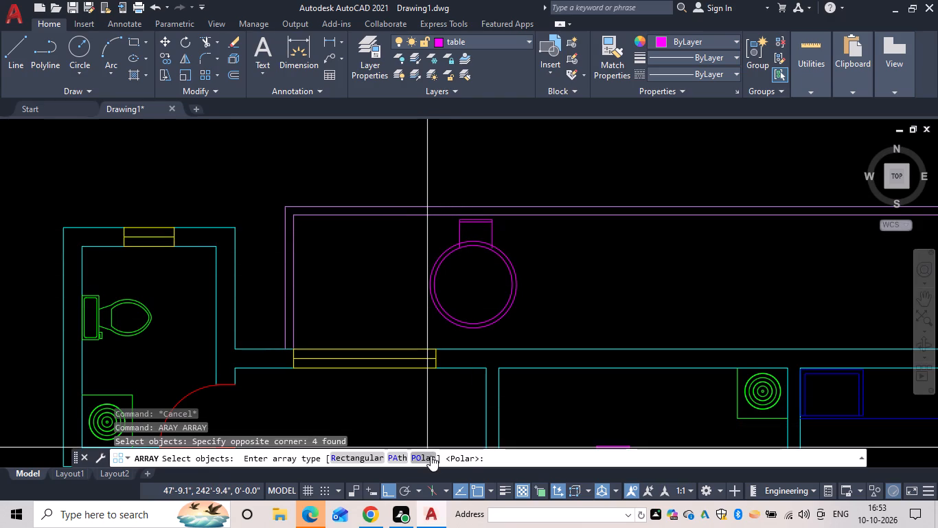
{"action": "left_click", "coordinate": [431, 456]}
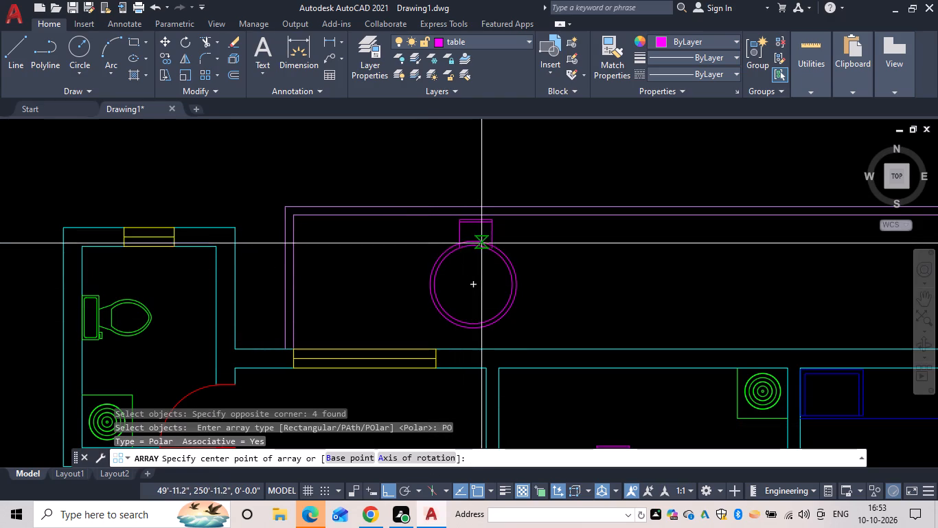
{"action": "left_click", "coordinate": [471, 285]}
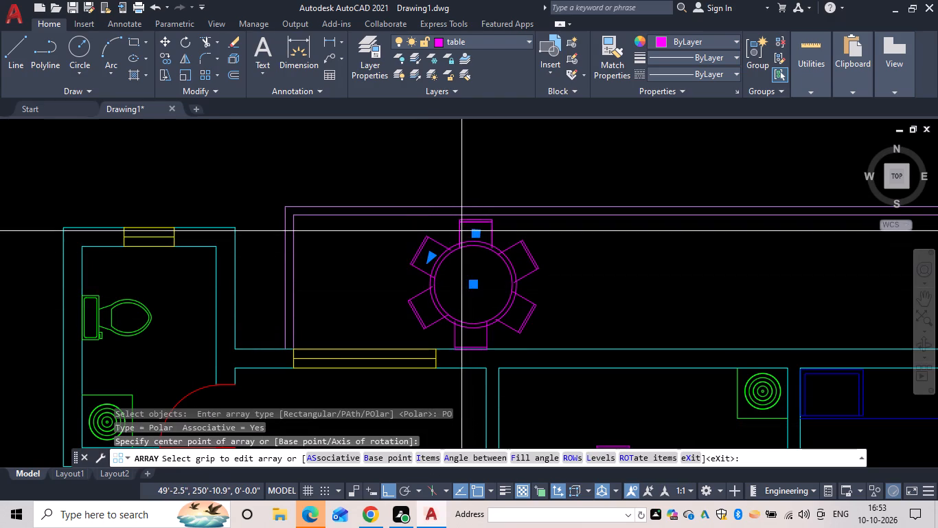
Set the chair array to 4 items and finish the array.
{"action": "left_click", "coordinate": [175, 45]}
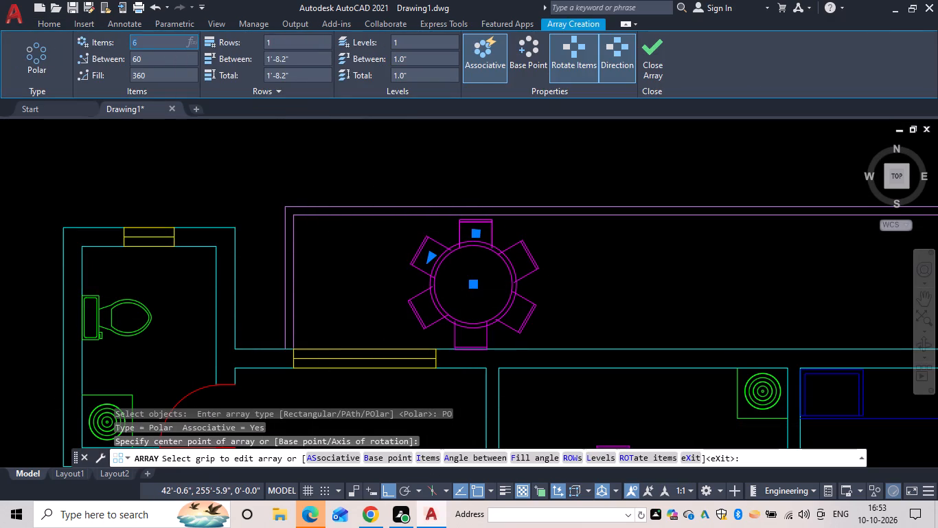
{"action": "key", "text": "BackSpace"}
{"action": "key", "text": "4"}
{"action": "key", "text": "super+p"}
{"action": "key", "text": "super+space"}
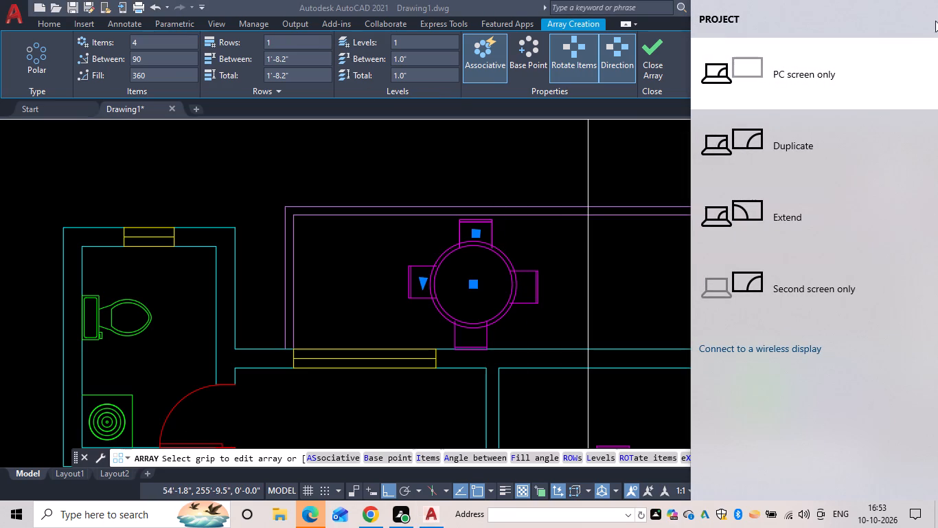
{"action": "left_click", "coordinate": [632, 149]}
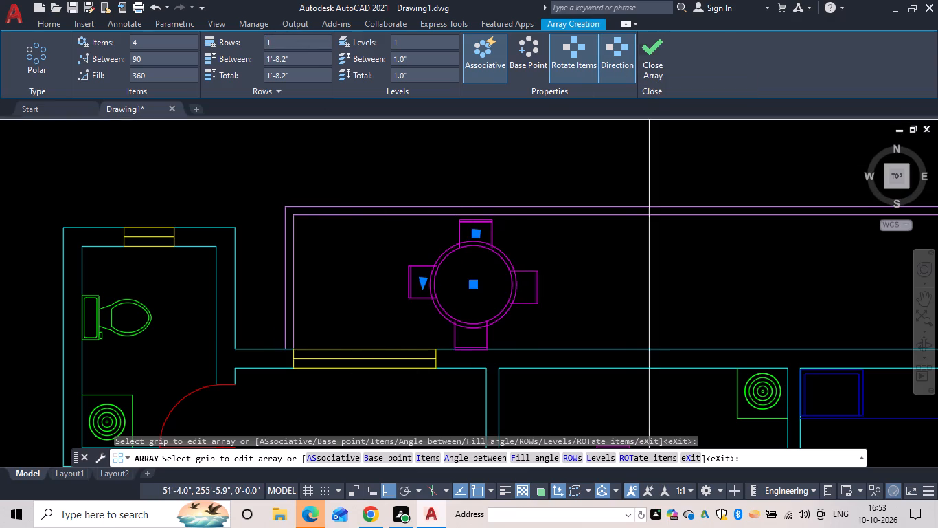
{"action": "scroll", "coordinate": [647, 210], "scroll_direction": "down", "scroll_amount": 3}
{"action": "middle_click_drag", "start_coordinate": [647, 213], "coordinate": [488, 184]}
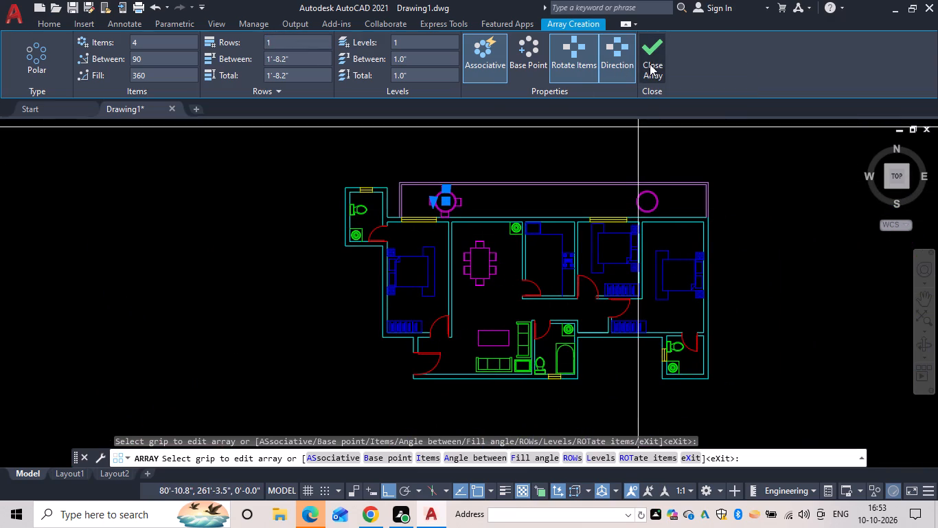
{"action": "left_click", "coordinate": [649, 63]}
{"action": "scroll", "coordinate": [528, 188], "scroll_direction": "up", "scroll_amount": 2}
{"action": "key", "text": "Escape"}
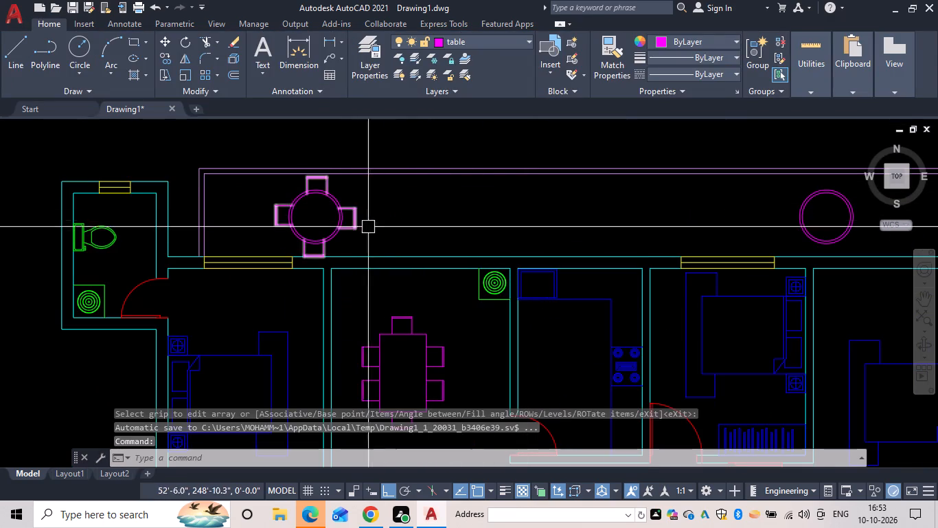
Turn ortho off and rotate the western round table with its chairs freehand so the four chairs sit diagonally.
{"action": "type", "text": "ro"}
{"action": "key", "text": "space"}
{"action": "left_click_drag", "start_coordinate": [387, 234], "coordinate": [386, 234]}
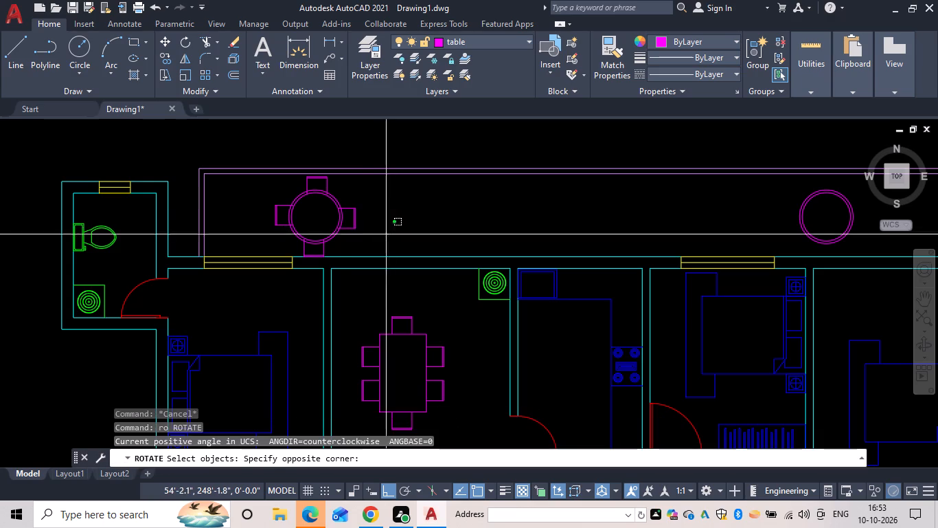
{"action": "left_click_drag", "start_coordinate": [386, 234], "coordinate": [355, 221]}
{"action": "left_click", "coordinate": [297, 205]}
{"action": "key", "text": "space"}
{"action": "left_click", "coordinate": [326, 223]}
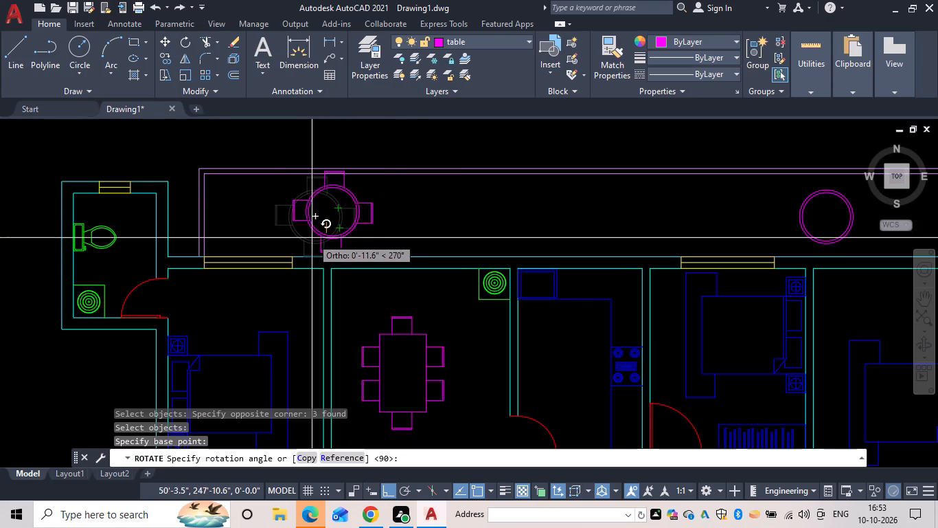
{"action": "left_click", "coordinate": [394, 487]}
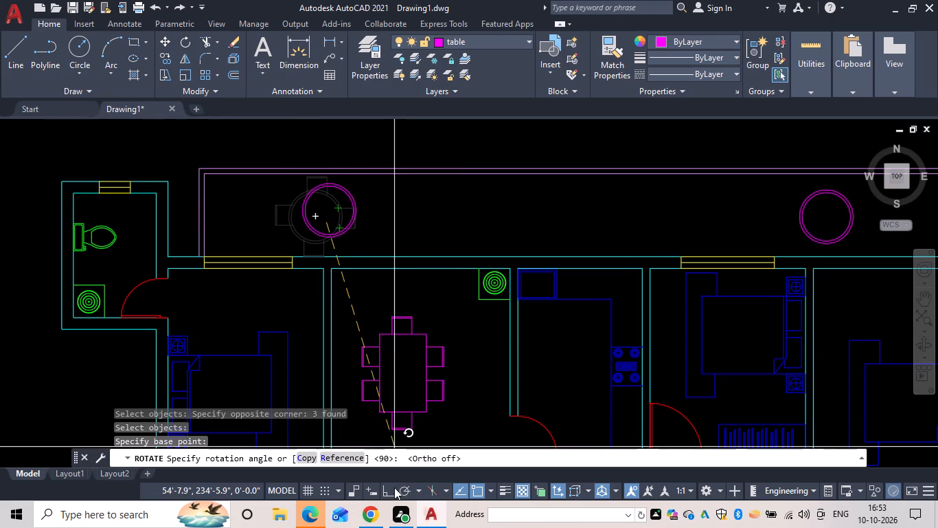
{"action": "scroll", "coordinate": [321, 234], "scroll_direction": "up", "scroll_amount": 3}
{"action": "middle_click_drag", "start_coordinate": [321, 238], "coordinate": [316, 263]}
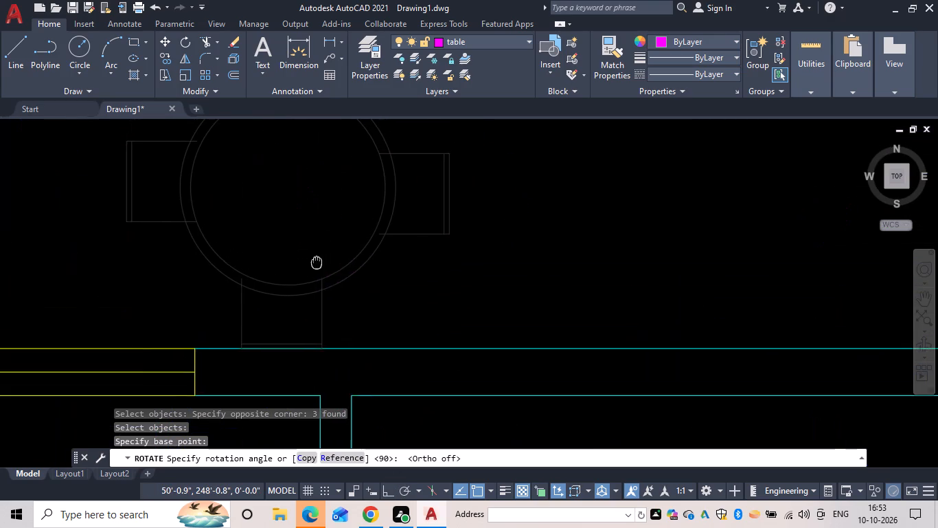
{"action": "middle_click_drag", "start_coordinate": [316, 263], "coordinate": [312, 264]}
{"action": "scroll", "coordinate": [304, 273], "scroll_direction": "down", "scroll_amount": 2}
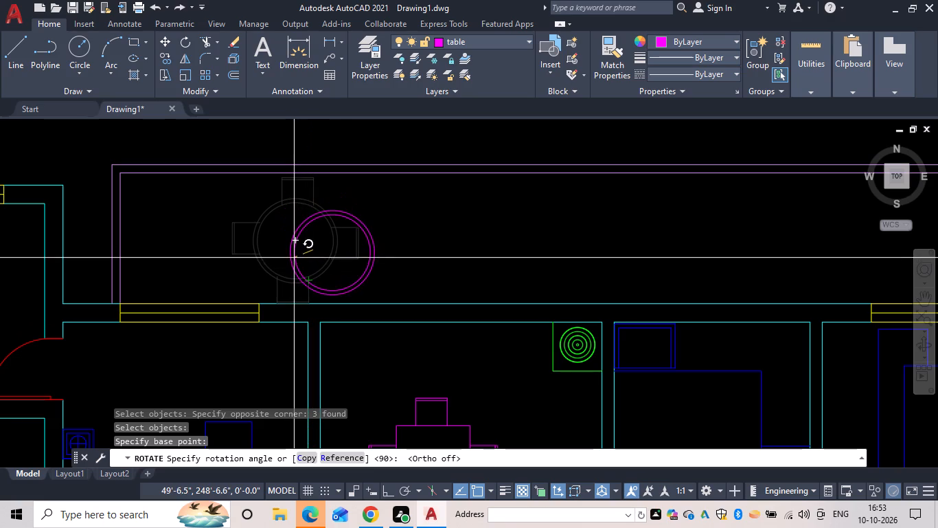
{"action": "left_click", "coordinate": [294, 263]}
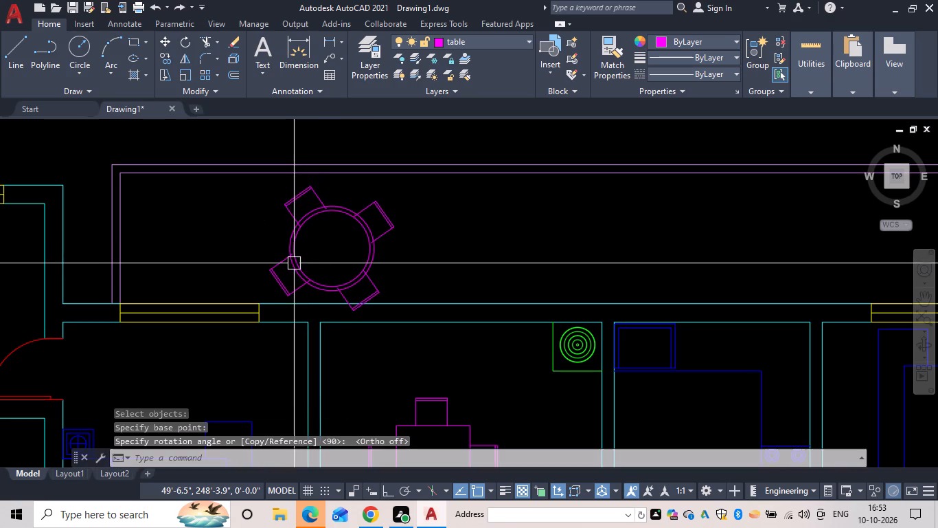
Move the rotated table and chairs slightly west and up, so they sit inside the strip clear of its walls.
{"action": "key", "text": "Escape"}
{"action": "type", "text": "m"}
{"action": "key", "text": "space"}
{"action": "left_click_drag", "start_coordinate": [420, 276], "coordinate": [390, 258]}
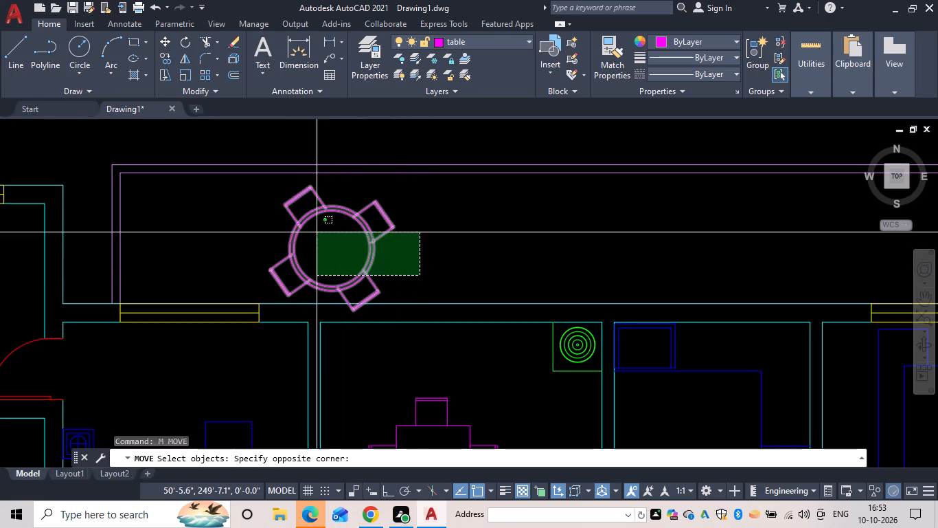
{"action": "left_click", "coordinate": [249, 210]}
{"action": "key", "text": "space"}
{"action": "left_click_drag", "start_coordinate": [301, 247], "coordinate": [287, 247]}
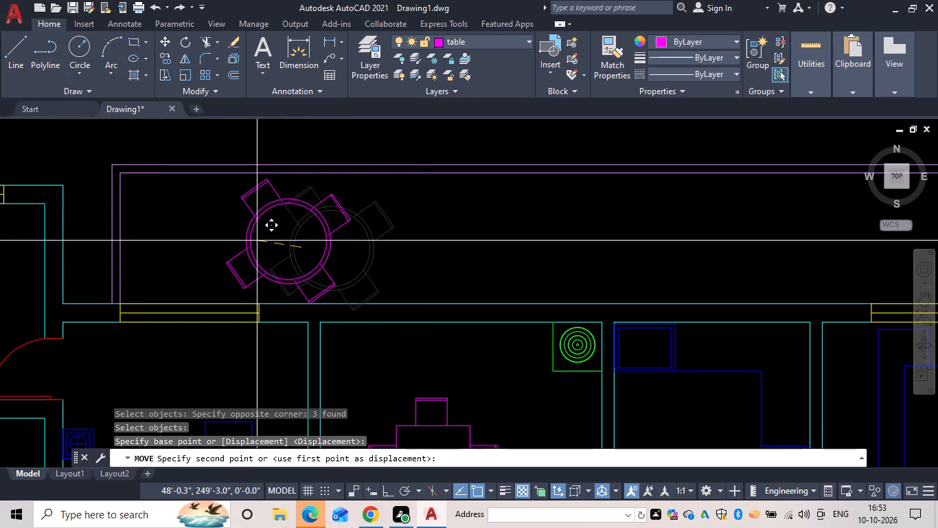
{"action": "left_click", "coordinate": [257, 241]}
{"action": "key", "text": "Escape"}
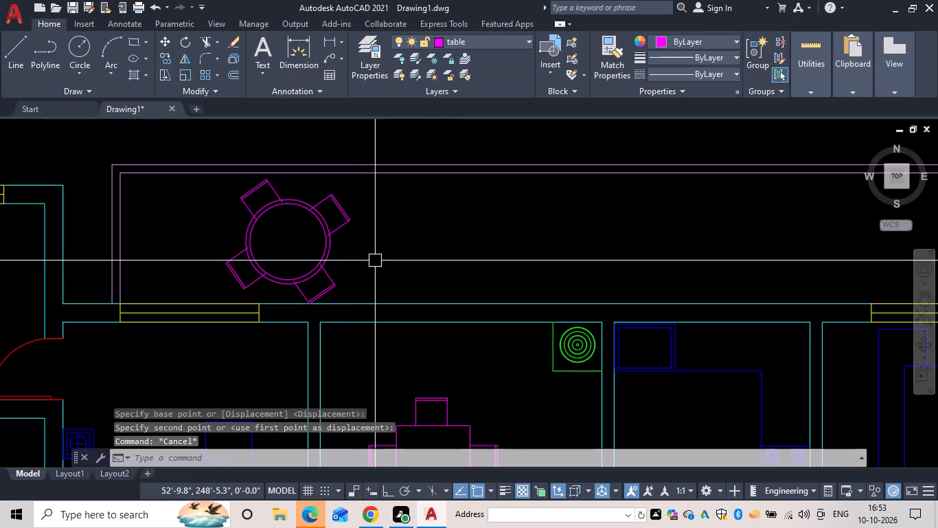
Copy the western table with its chairs along the strip to just west of the plain eastern table circles.
{"action": "type", "text": "co"}
{"action": "key", "text": "space"}
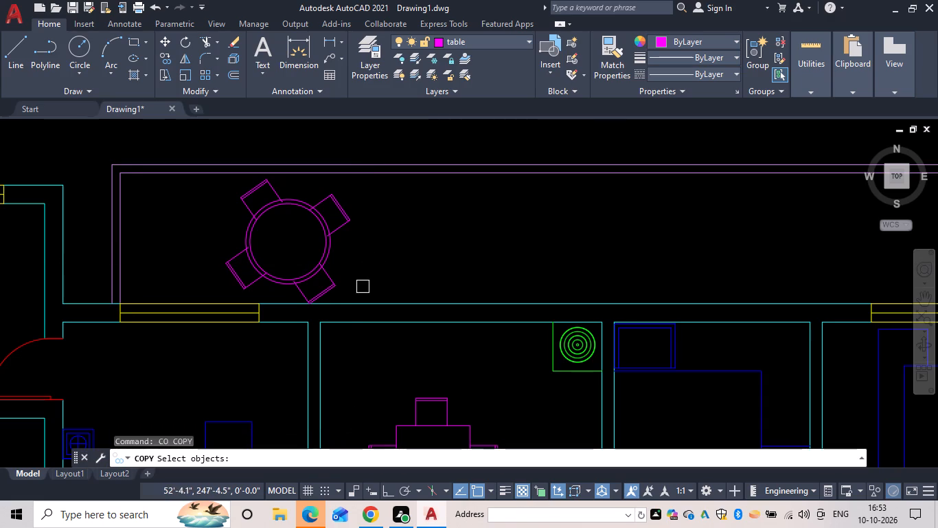
{"action": "left_click_drag", "start_coordinate": [363, 287], "coordinate": [352, 279]}
{"action": "left_click", "coordinate": [228, 212]}
{"action": "key", "text": "space"}
{"action": "left_click_drag", "start_coordinate": [275, 240], "coordinate": [321, 241]}
{"action": "middle_click_drag", "start_coordinate": [479, 241], "coordinate": [157, 201]}
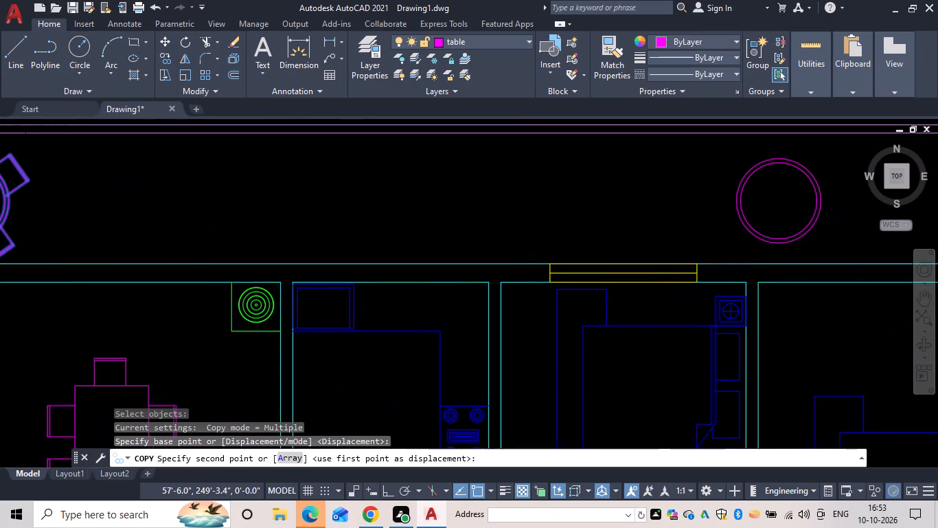
{"action": "left_click", "coordinate": [644, 197]}
{"action": "key", "text": "Escape"}
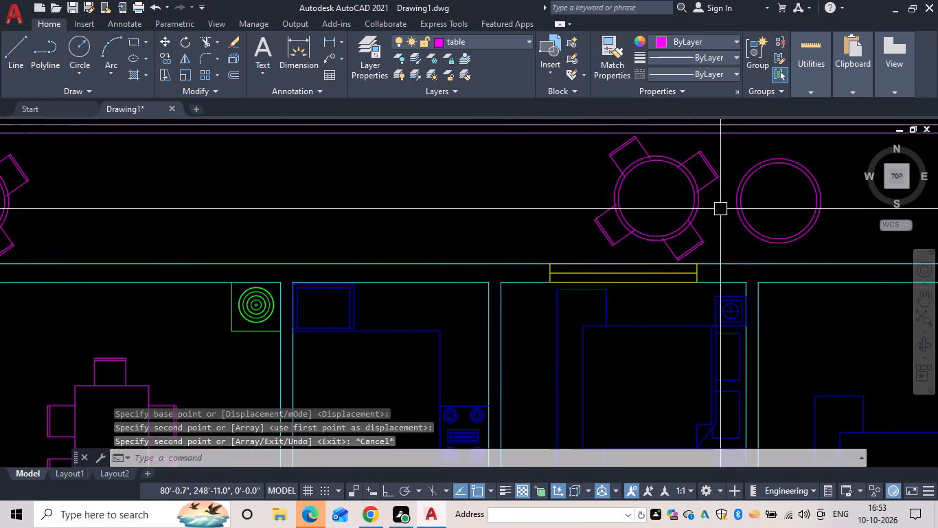
Erase both plain table circles beside the copied eastern table set.
{"action": "left_click", "coordinate": [740, 210]}
{"action": "type", "text": "e"}
{"action": "key", "text": "space"}
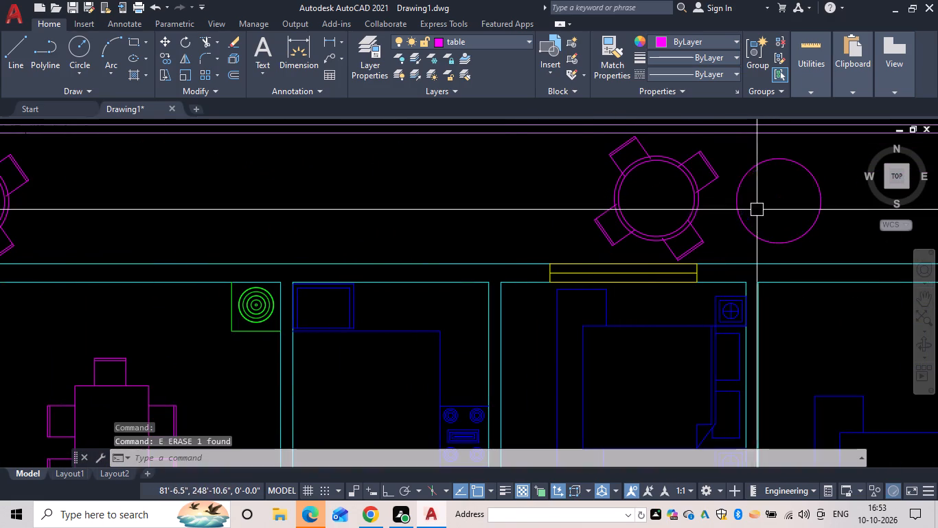
{"action": "left_click_drag", "start_coordinate": [746, 197], "coordinate": [735, 178]}
{"action": "left_click", "coordinate": [731, 168]}
{"action": "key", "text": "e"}
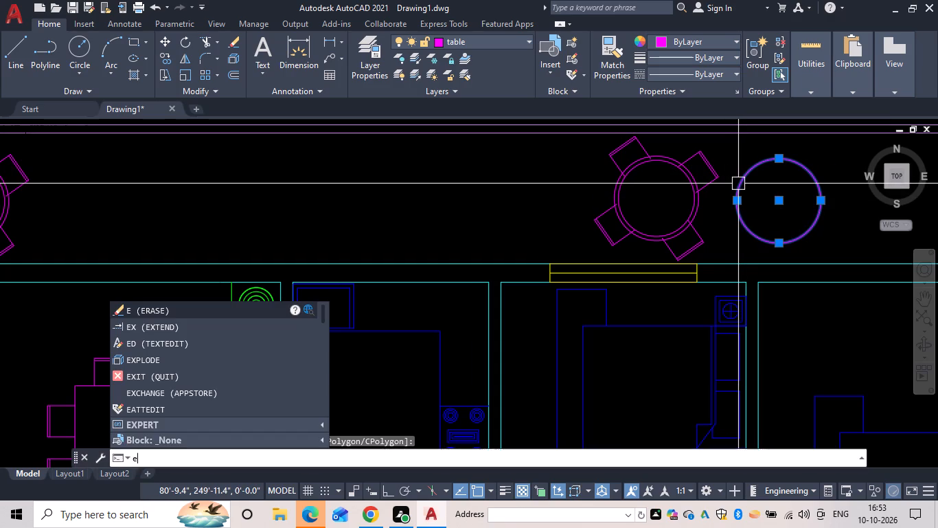
{"action": "type", "text": "e"}
{"action": "key", "text": "space"}
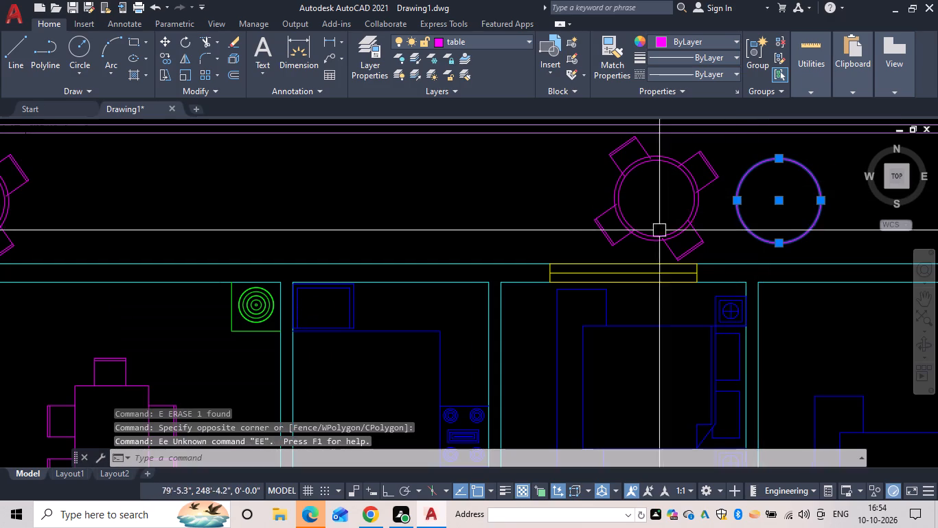
{"action": "type", "text": "e"}
{"action": "key", "text": "space"}
{"action": "key", "text": "Escape"}
Move the copied table and chairs east along the strip to above the easternmost bedroom.
{"action": "key", "text": "m"}
{"action": "key", "text": "space"}
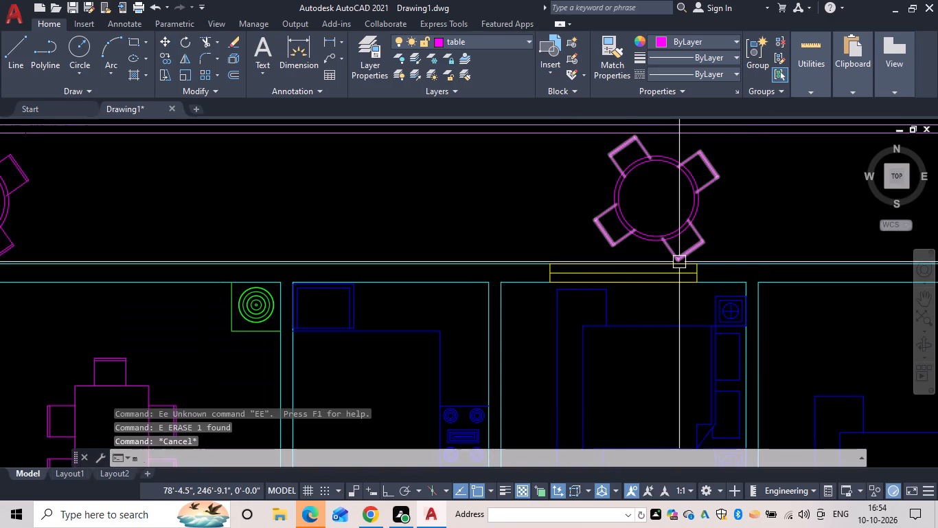
{"action": "left_click_drag", "start_coordinate": [744, 231], "coordinate": [685, 217]}
{"action": "left_click", "coordinate": [595, 173]}
{"action": "key", "text": "space"}
{"action": "left_click_drag", "start_coordinate": [630, 190], "coordinate": [650, 192]}
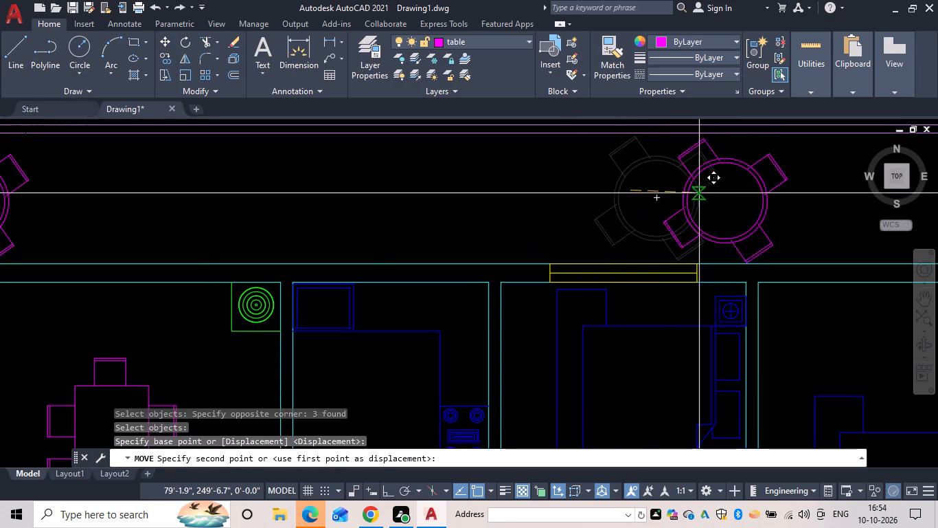
{"action": "middle_click_drag", "start_coordinate": [639, 201], "coordinate": [351, 201]}
{"action": "scroll", "coordinate": [615, 201], "scroll_direction": "down", "scroll_amount": 1}
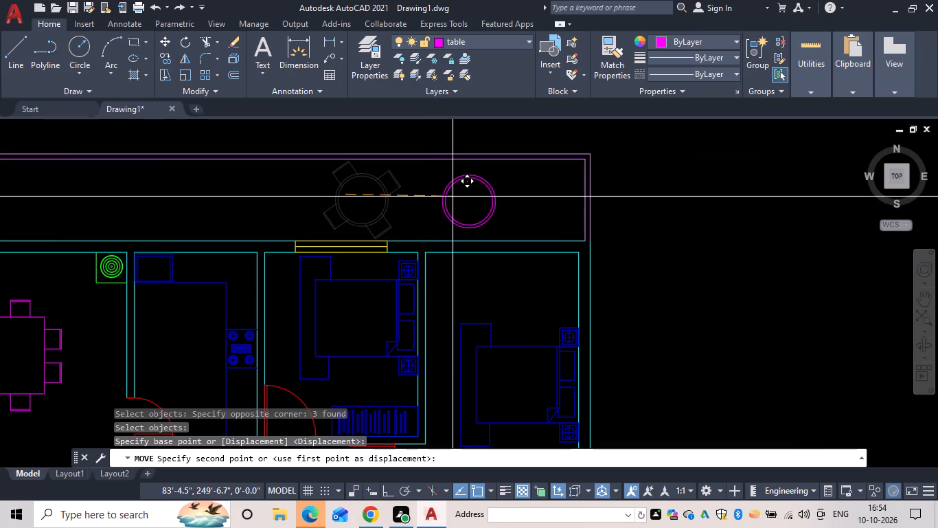
{"action": "left_click", "coordinate": [455, 197]}
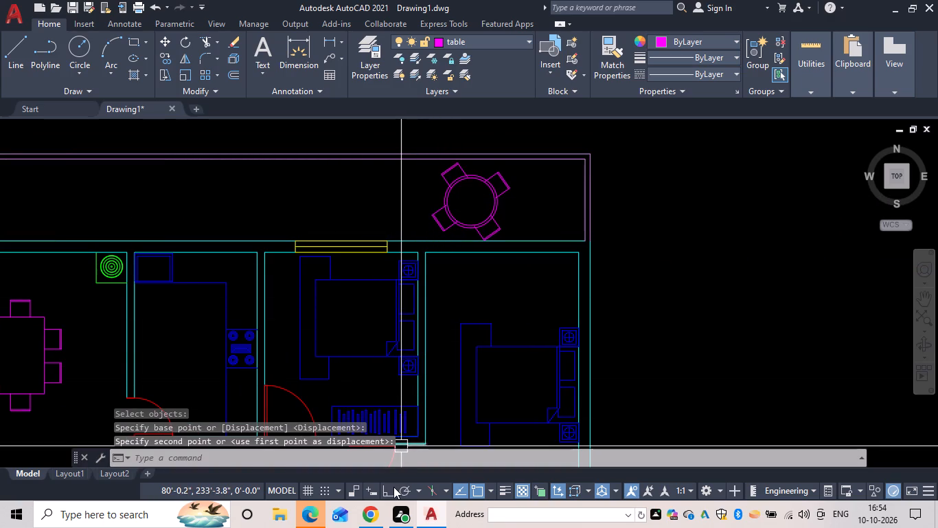
Turn ortho mode back on.
{"action": "left_click", "coordinate": [392, 487]}
{"action": "scroll", "coordinate": [463, 336], "scroll_direction": "down", "scroll_amount": 1}
{"action": "middle_click_drag", "start_coordinate": [461, 335], "coordinate": [589, 307]}
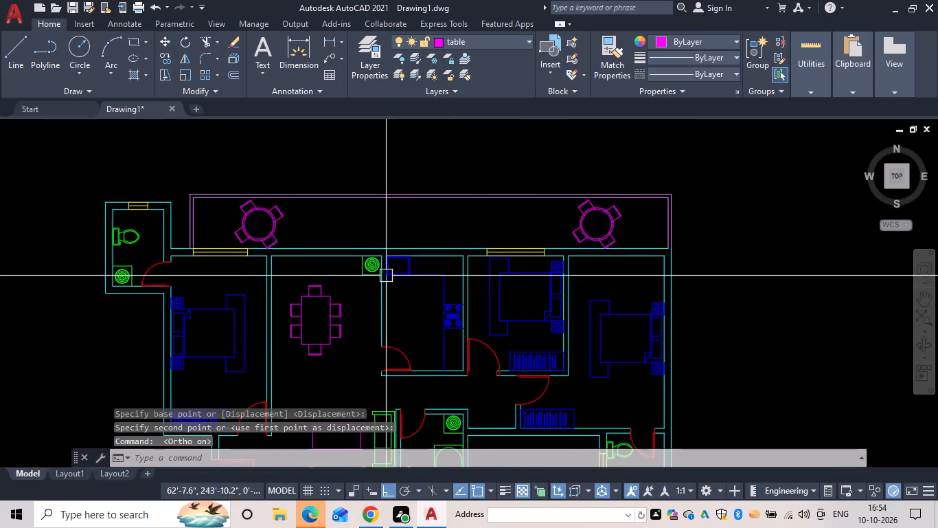
{"action": "middle_click_drag", "start_coordinate": [388, 276], "coordinate": [437, 275]}
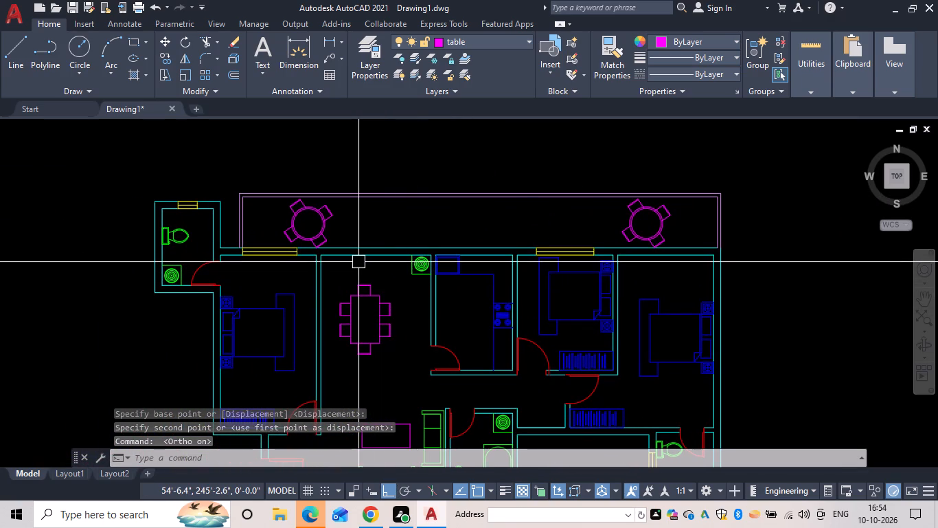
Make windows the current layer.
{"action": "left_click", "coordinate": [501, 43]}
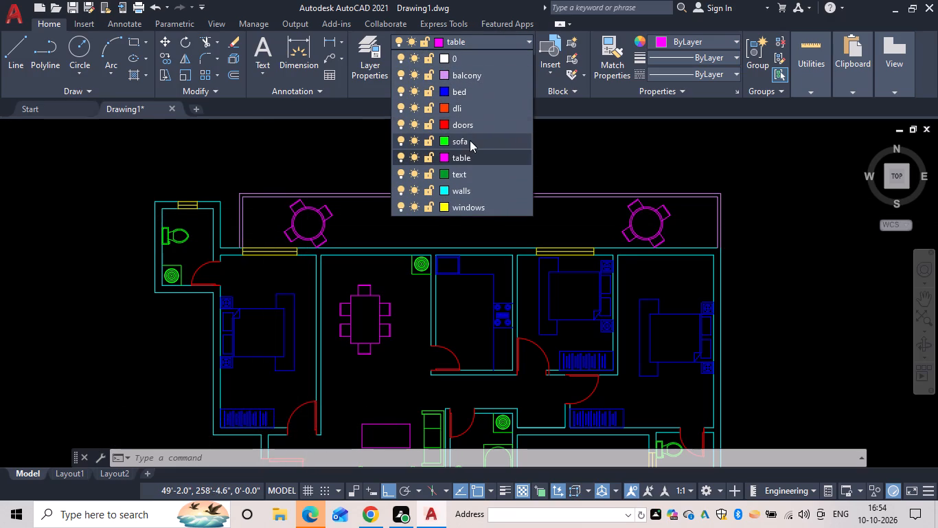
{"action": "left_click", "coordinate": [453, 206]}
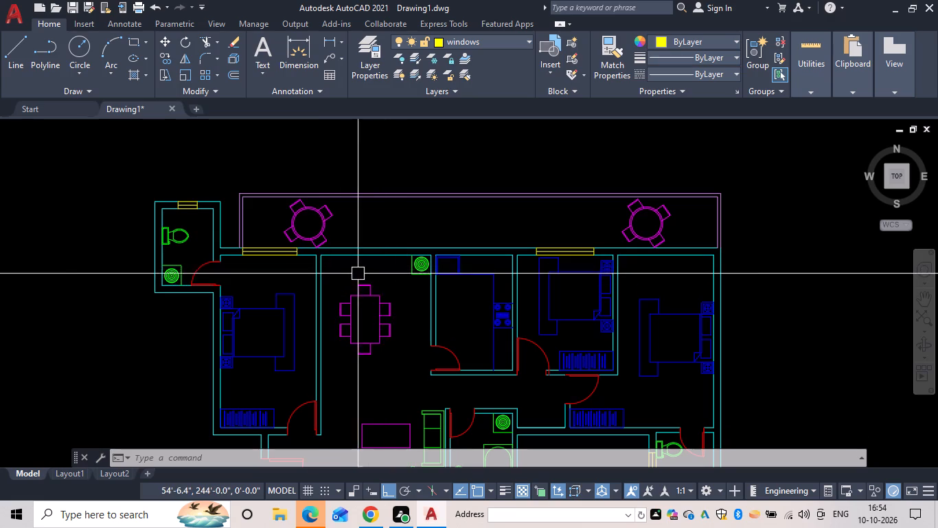
Make doors the current layer.
{"action": "scroll", "coordinate": [358, 274], "scroll_direction": "up", "scroll_amount": 1}
{"action": "left_click", "coordinate": [504, 41]}
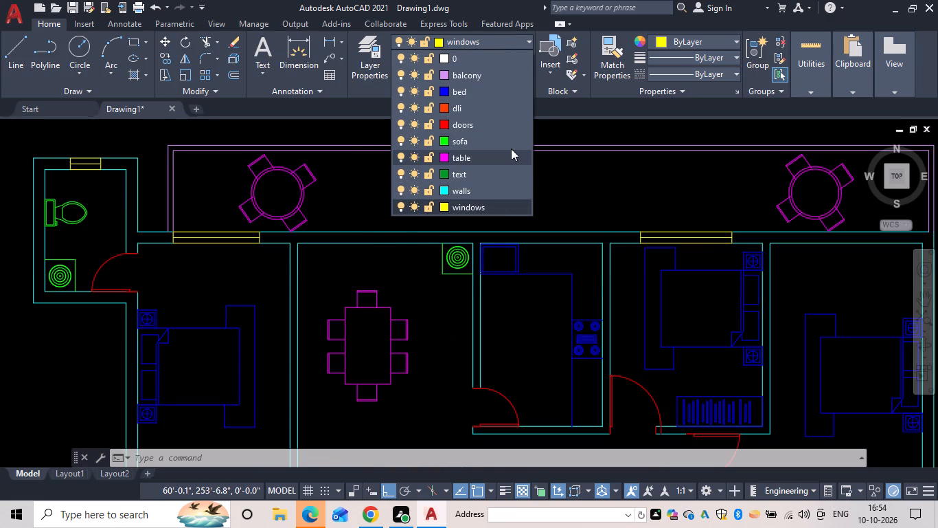
{"action": "left_click", "coordinate": [503, 126]}
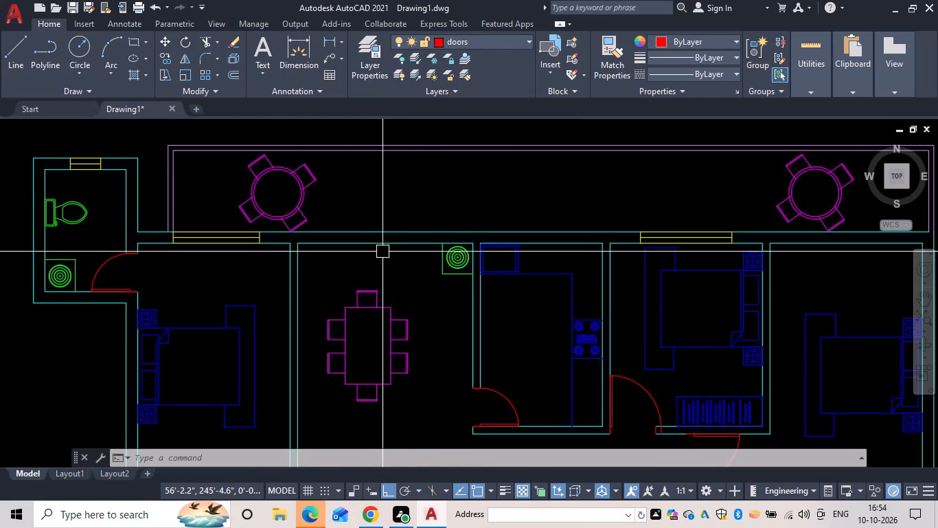
Draw a 2'9" guide line east from the dining room's northwest corner, continuing with a jamb line across the north wall.
{"action": "key", "text": "l"}
{"action": "key", "text": "space"}
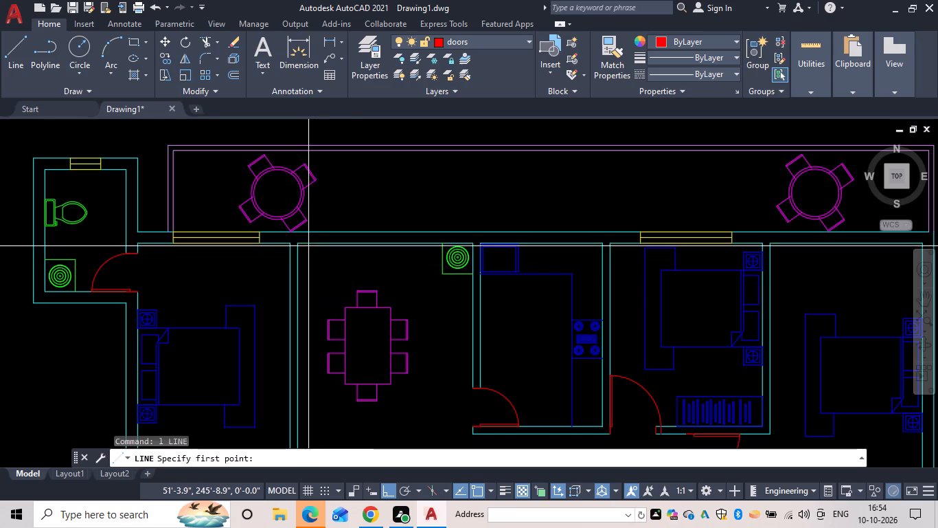
{"action": "scroll", "coordinate": [270, 258], "scroll_direction": "up", "scroll_amount": 1}
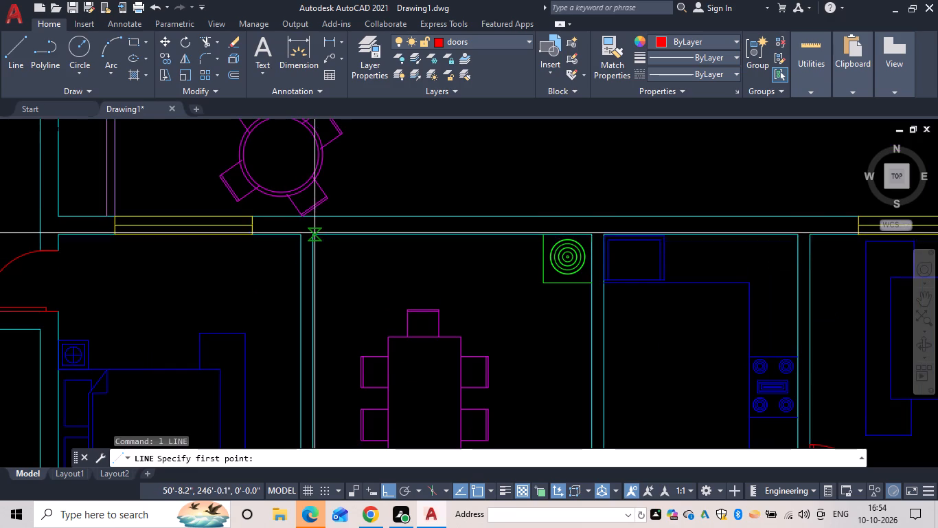
{"action": "left_click", "coordinate": [314, 234]}
{"action": "type", "text": "2'"}
{"action": "type", "text": "9\""}
{"action": "key", "text": "space"}
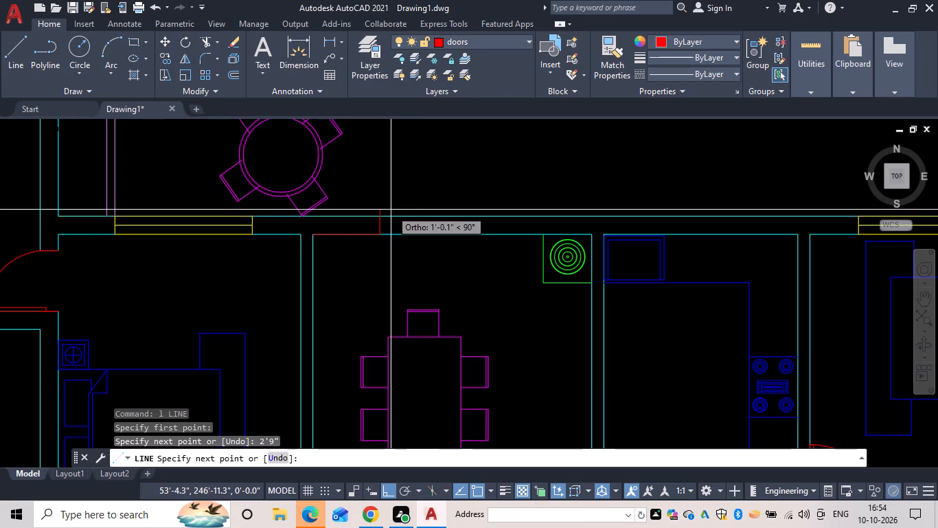
{"action": "left_click", "coordinate": [378, 217]}
{"action": "scroll", "coordinate": [373, 267], "scroll_direction": "up", "scroll_amount": 1}
{"action": "key", "text": "Escape"}
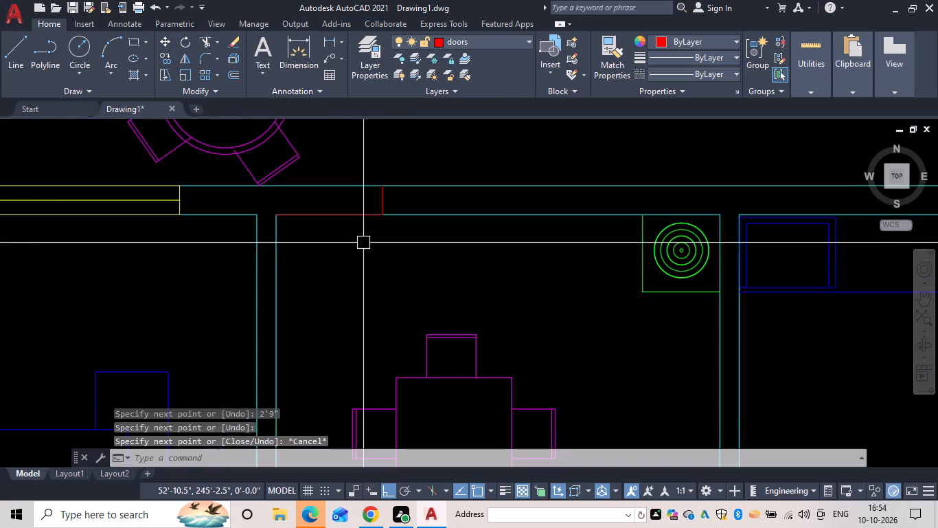
{"action": "key", "text": "Escape"}
Erase the 2'9" guide line along the dining room's north wall, keeping the jamb line.
{"action": "left_click", "coordinate": [354, 216]}
{"action": "key", "text": "e"}
{"action": "key", "text": "space"}
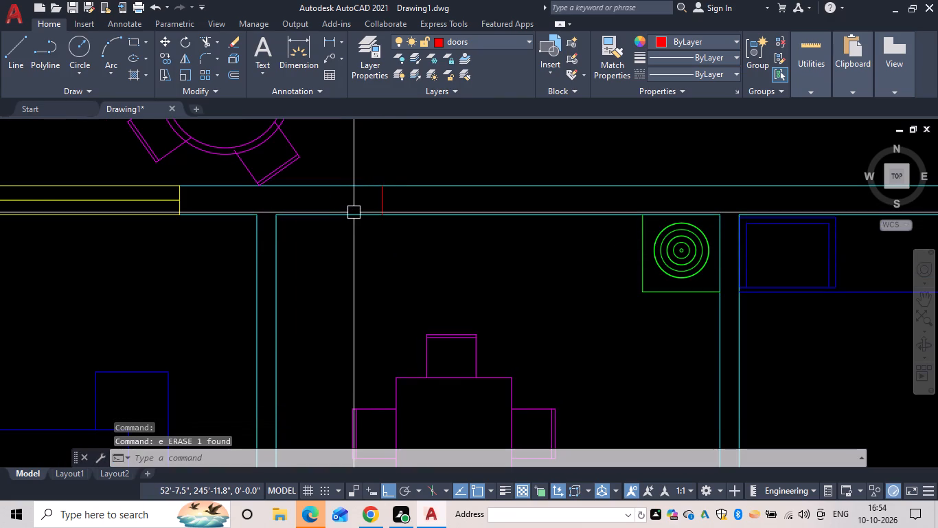
{"action": "key", "text": "Escape"}
Offset the jamb line 4' to the east within the dining room's north wall.
{"action": "type", "text": "of 4'"}
{"action": "key", "text": "space"}
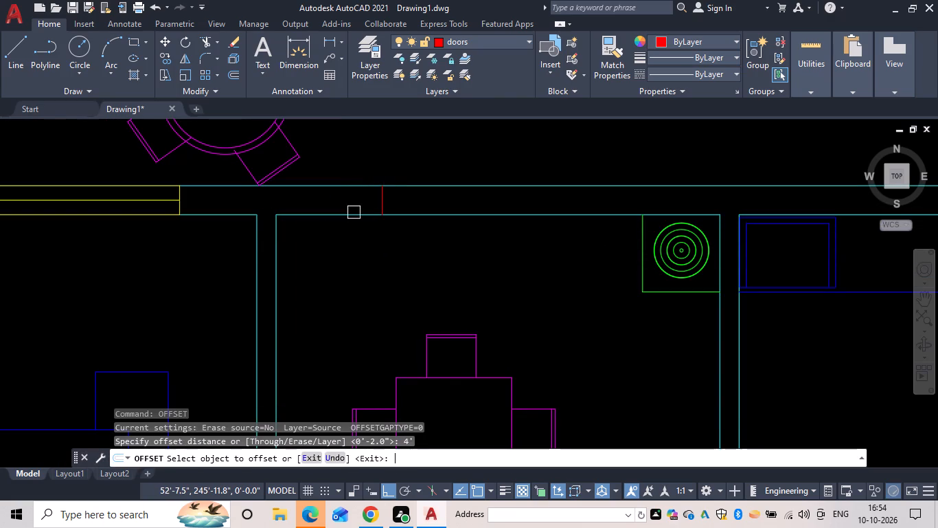
{"action": "left_click_drag", "start_coordinate": [385, 203], "coordinate": [427, 209]}
{"action": "left_click", "coordinate": [506, 217]}
{"action": "key", "text": "Escape"}
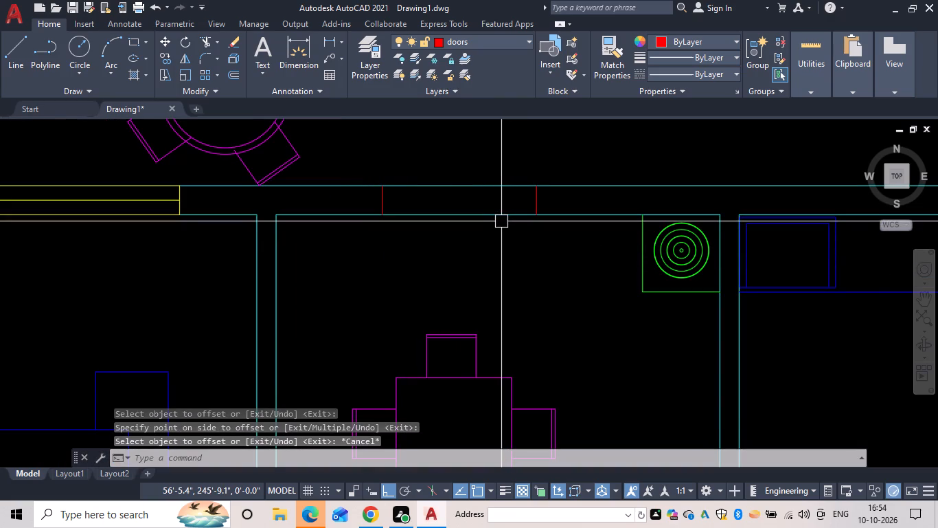
Trim both wall lines between the two jamb lines to open the doorway from the dining room to the balcony.
{"action": "key", "text": "t"}
{"action": "key", "text": "r"}
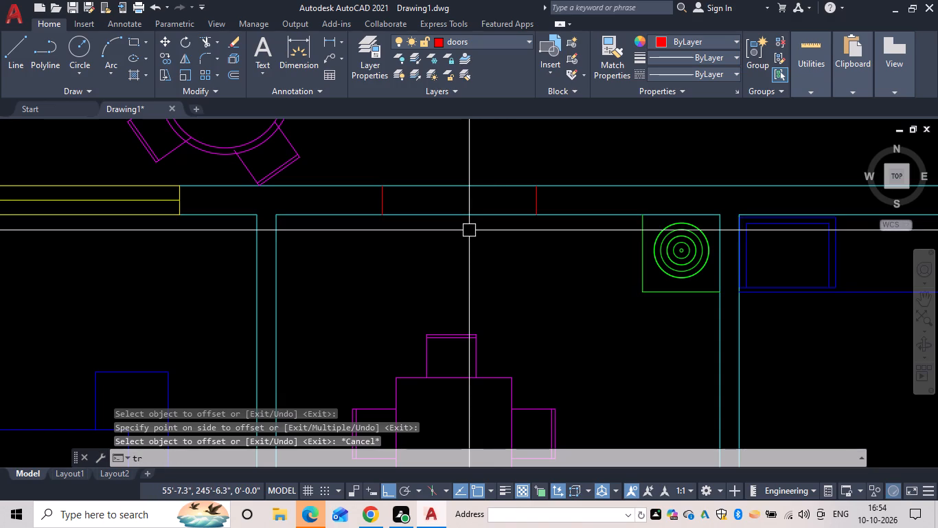
{"action": "key", "text": "space"}
{"action": "left_click_drag", "start_coordinate": [469, 232], "coordinate": [459, 155]}
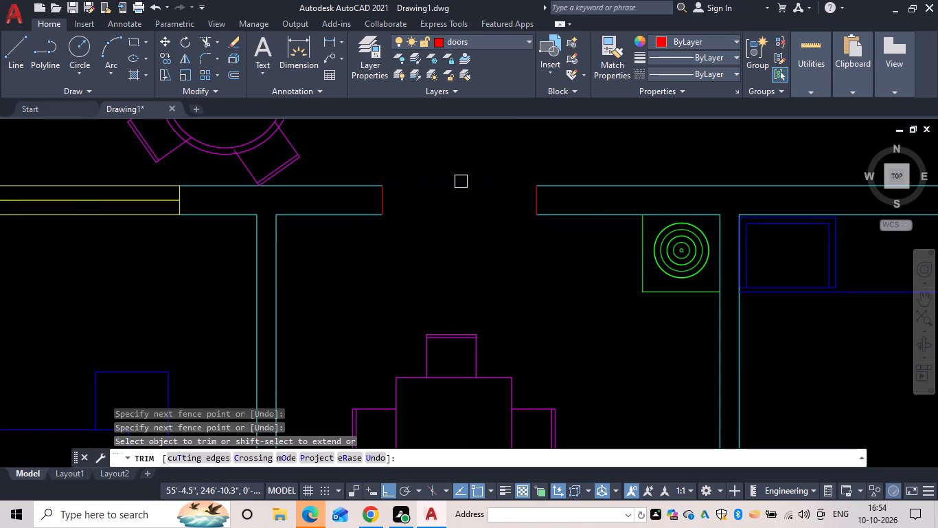
{"action": "middle_click", "coordinate": [464, 191]}
{"action": "scroll", "coordinate": [464, 192], "scroll_direction": "down", "scroll_amount": 1}
{"action": "key", "text": "Escape"}
{"action": "key", "text": "space"}
{"action": "key", "text": "Escape"}
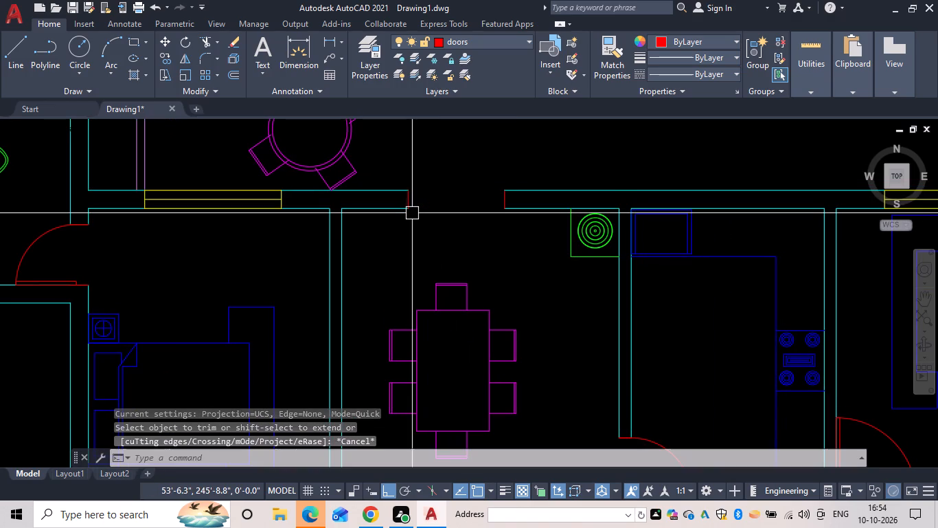
Draw a threshold line between the two jambs of the new opening, along the dining-room face of the wall.
{"action": "type", "text": "l"}
{"action": "key", "text": "space"}
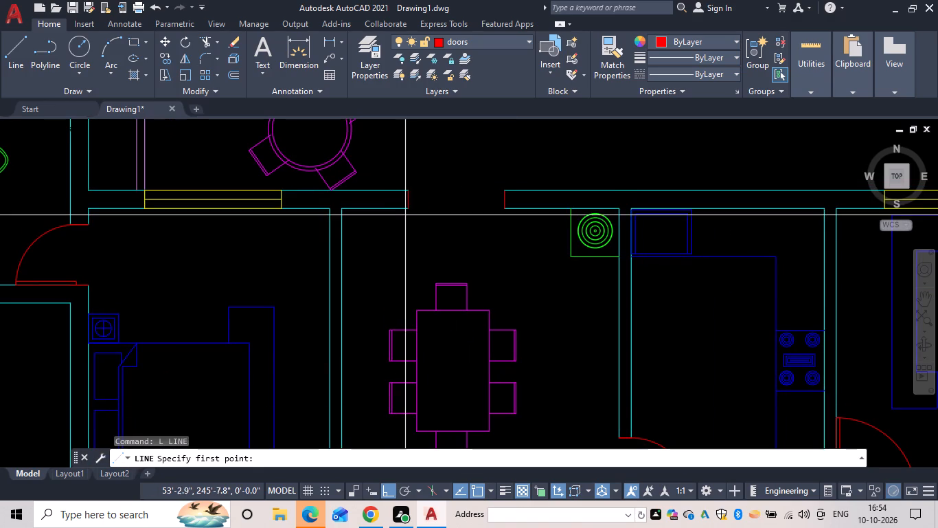
{"action": "left_click", "coordinate": [409, 205]}
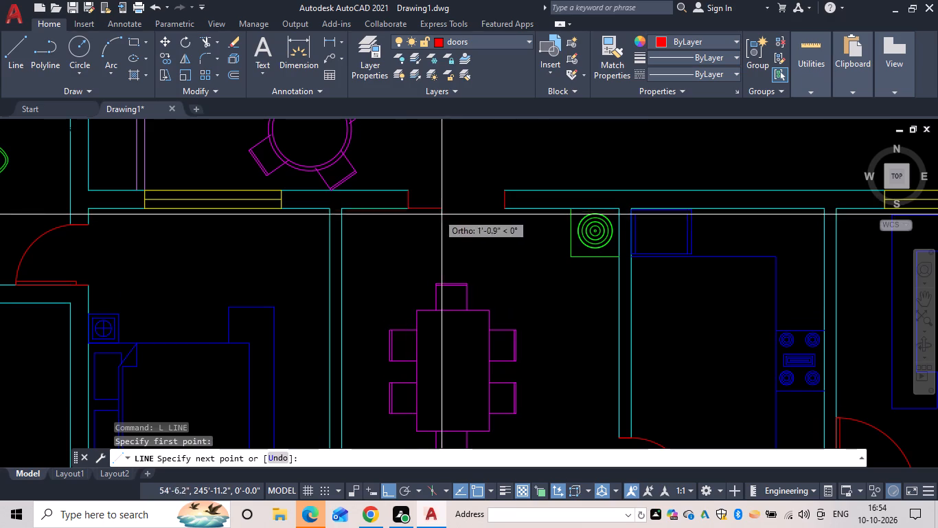
{"action": "scroll", "coordinate": [505, 208], "scroll_direction": "up", "scroll_amount": 4}
{"action": "left_click", "coordinate": [494, 210]}
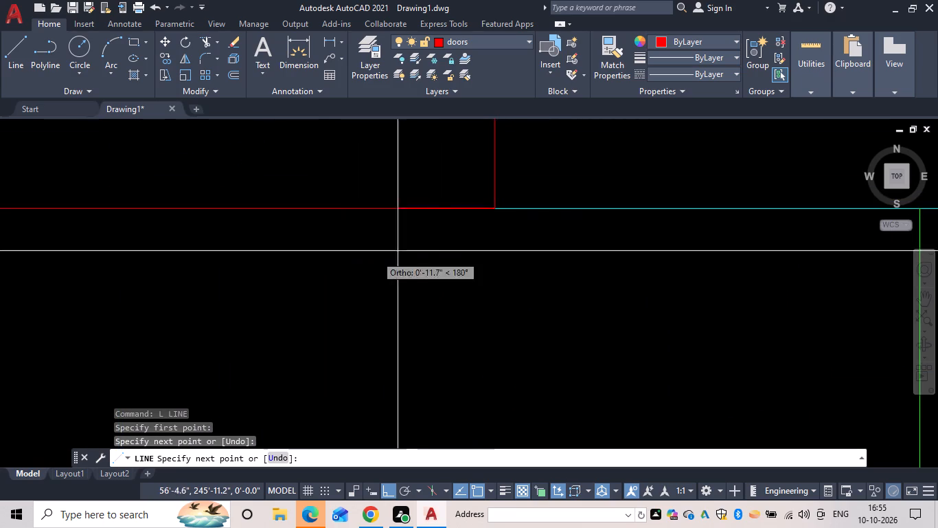
{"action": "scroll", "coordinate": [440, 230], "scroll_direction": "up", "scroll_amount": 4}
{"action": "scroll", "coordinate": [440, 235], "scroll_direction": "down", "scroll_amount": 1}
{"action": "middle_click_drag", "start_coordinate": [440, 241], "coordinate": [350, 302]}
{"action": "key", "text": "Escape"}
{"action": "scroll", "coordinate": [450, 256], "scroll_direction": "down", "scroll_amount": 4}
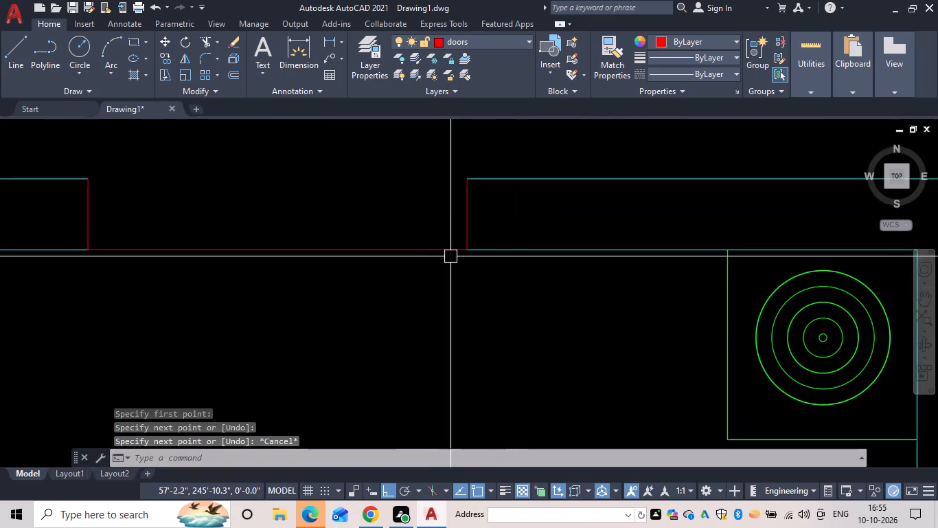
Copy the door of the bedroom just east of the kitchen westward to the south end of the dining table.
{"action": "middle_click_drag", "start_coordinate": [455, 256], "coordinate": [580, 280]}
{"action": "scroll", "coordinate": [387, 281], "scroll_direction": "down", "scroll_amount": 1}
{"action": "middle_click_drag", "start_coordinate": [387, 281], "coordinate": [415, 316]}
{"action": "scroll", "coordinate": [415, 316], "scroll_direction": "down", "scroll_amount": 2}
{"action": "middle_click", "coordinate": [415, 316]}
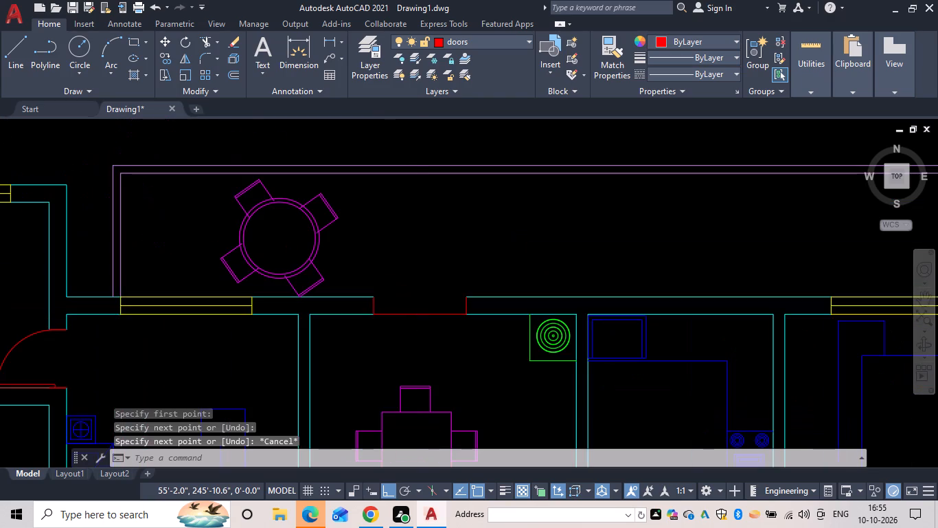
{"action": "key", "text": "Escape"}
{"action": "scroll", "coordinate": [402, 225], "scroll_direction": "down", "scroll_amount": 2}
{"action": "middle_click", "coordinate": [402, 225]}
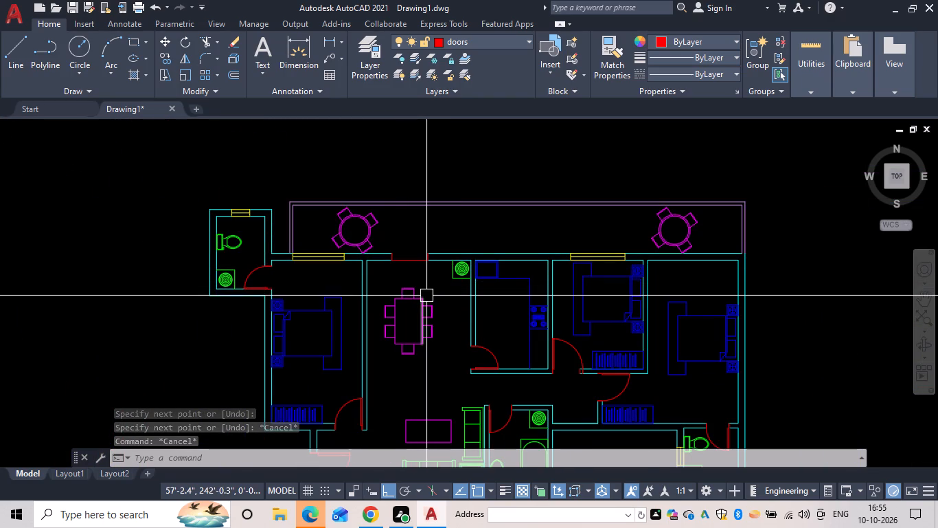
{"action": "key", "text": "c"}
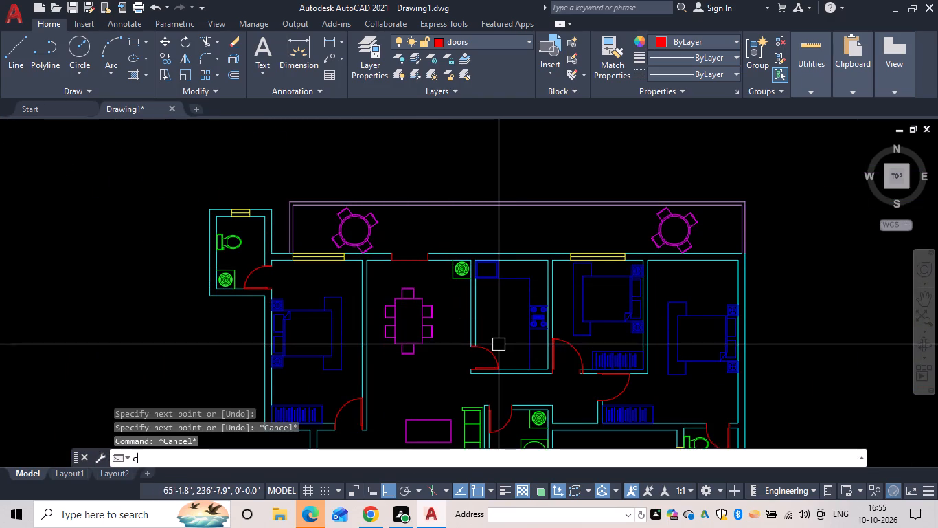
{"action": "key", "text": "o"}
{"action": "scroll", "coordinate": [567, 356], "scroll_direction": "up", "scroll_amount": 3}
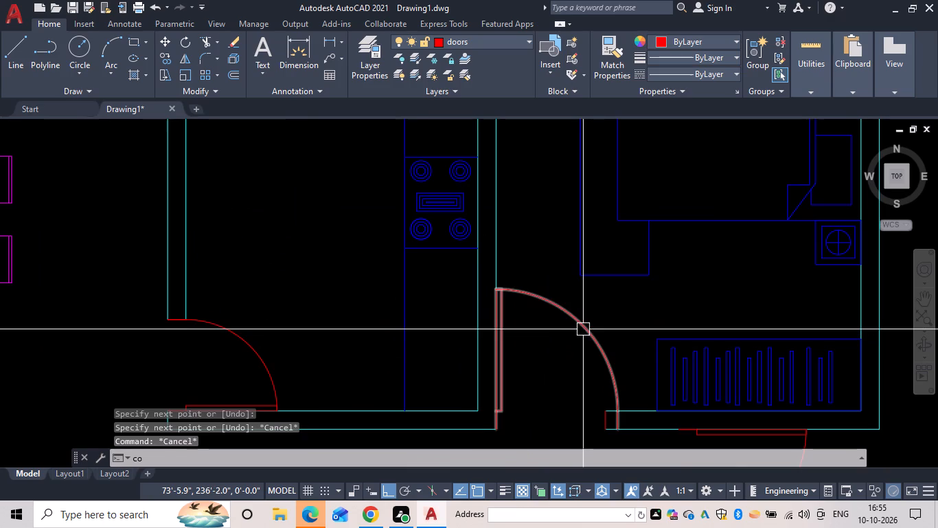
{"action": "left_click", "coordinate": [583, 329]}
{"action": "key", "text": "space"}
{"action": "left_click", "coordinate": [581, 330]}
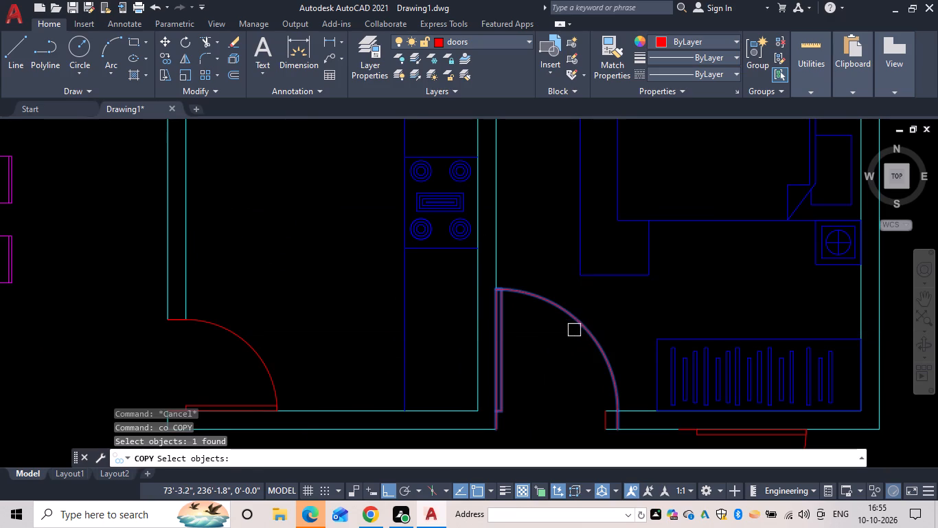
{"action": "key", "text": "space"}
{"action": "left_click", "coordinate": [574, 329]}
{"action": "scroll", "coordinate": [407, 235], "scroll_direction": "down", "scroll_amount": 3}
{"action": "middle_click_drag", "start_coordinate": [402, 235], "coordinate": [487, 287]}
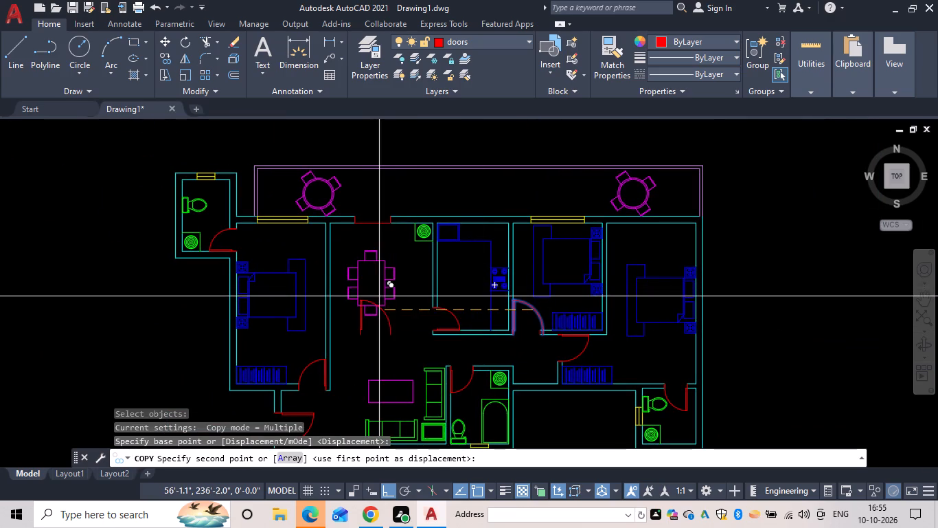
{"action": "left_click", "coordinate": [388, 315]}
{"action": "key", "text": "Escape"}
Move the copied door straight north to the new balcony opening.
{"action": "key", "text": "m"}
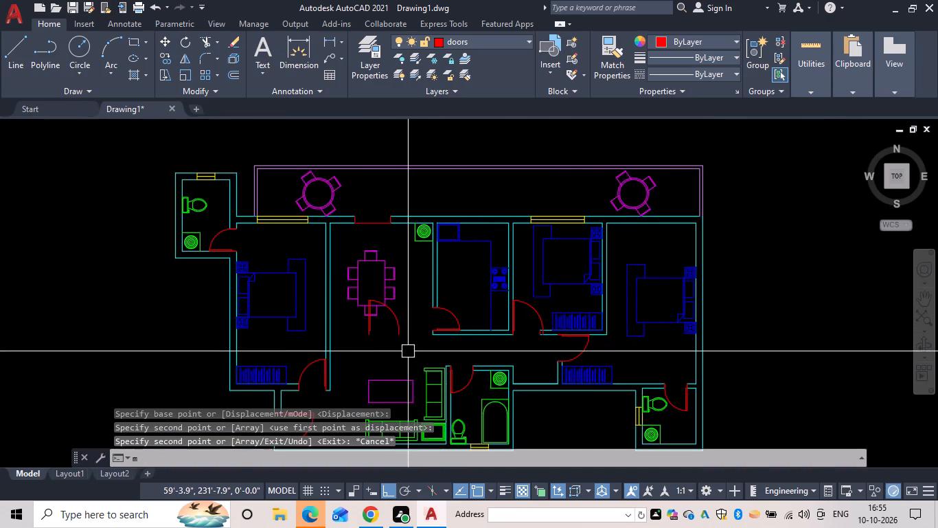
{"action": "key", "text": "space"}
{"action": "left_click", "coordinate": [395, 323]}
{"action": "key", "text": "space"}
{"action": "left_click", "coordinate": [390, 324]}
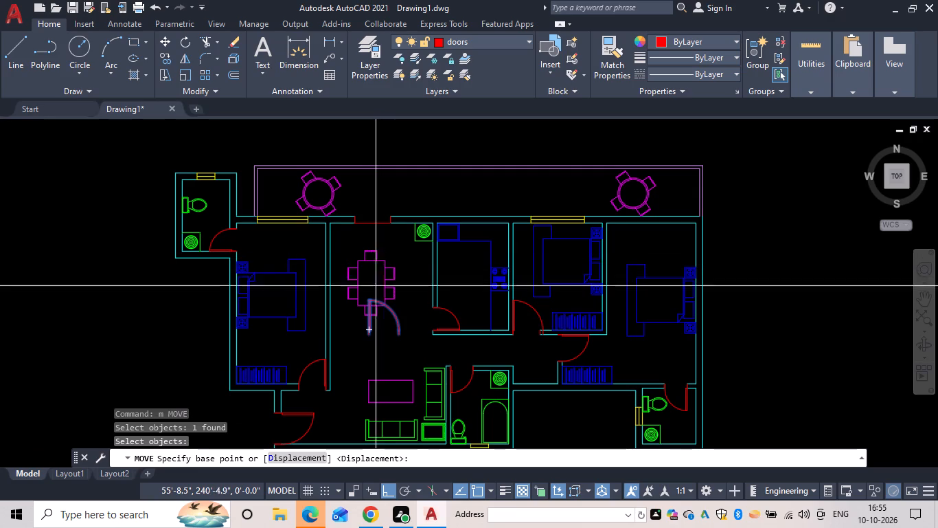
{"action": "left_click_drag", "start_coordinate": [397, 327], "coordinate": [398, 320]}
{"action": "scroll", "coordinate": [386, 236], "scroll_direction": "up", "scroll_amount": 3}
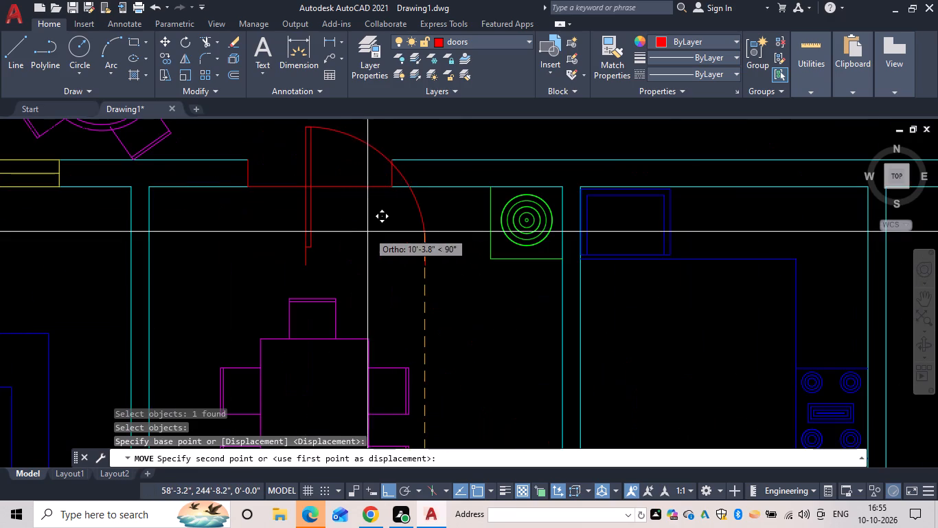
{"action": "left_click", "coordinate": [361, 218]}
{"action": "key", "text": "Escape"}
Move the door by the lower end of its leaf side onto the opening's southwest corner at the west jamb.
{"action": "key", "text": "space"}
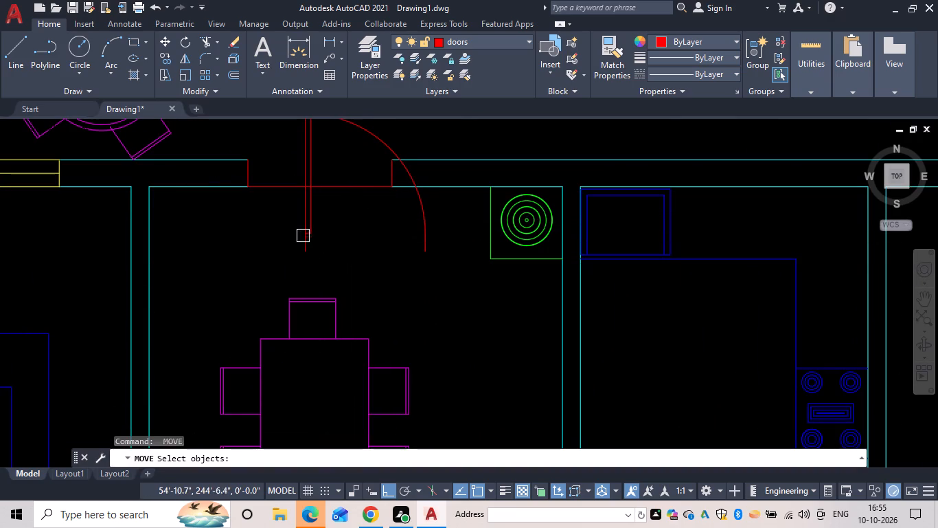
{"action": "left_click_drag", "start_coordinate": [302, 232], "coordinate": [310, 229]}
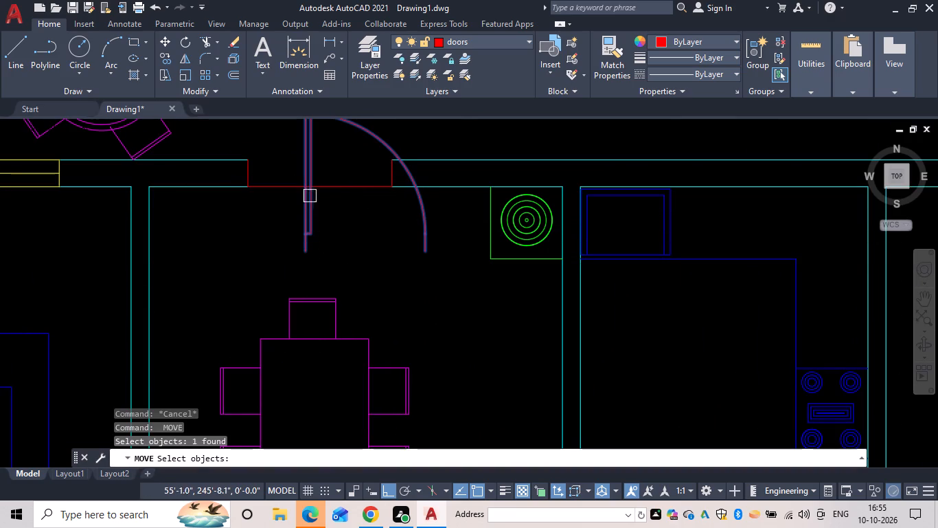
{"action": "key", "text": "space"}
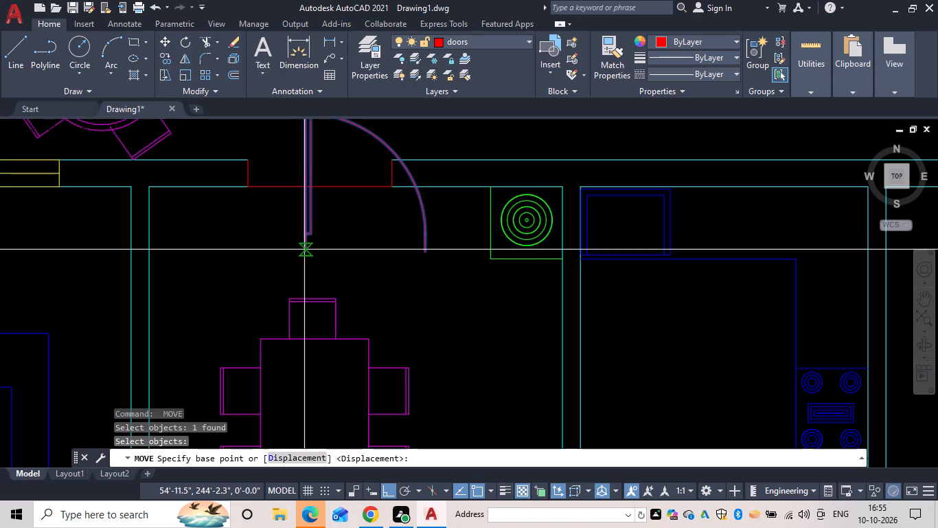
{"action": "left_click", "coordinate": [304, 252]}
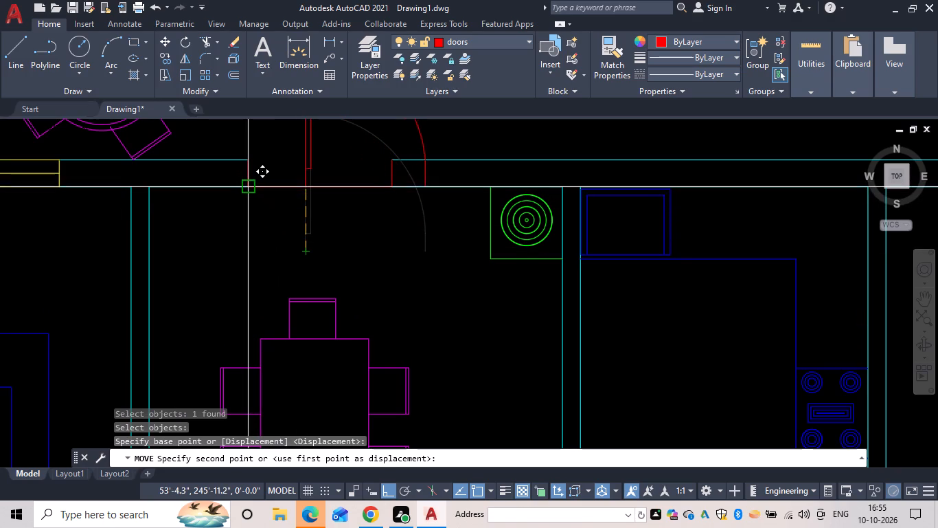
{"action": "left_click", "coordinate": [247, 189]}
{"action": "middle_click_drag", "start_coordinate": [284, 214], "coordinate": [315, 302]}
{"action": "key", "text": "Escape"}
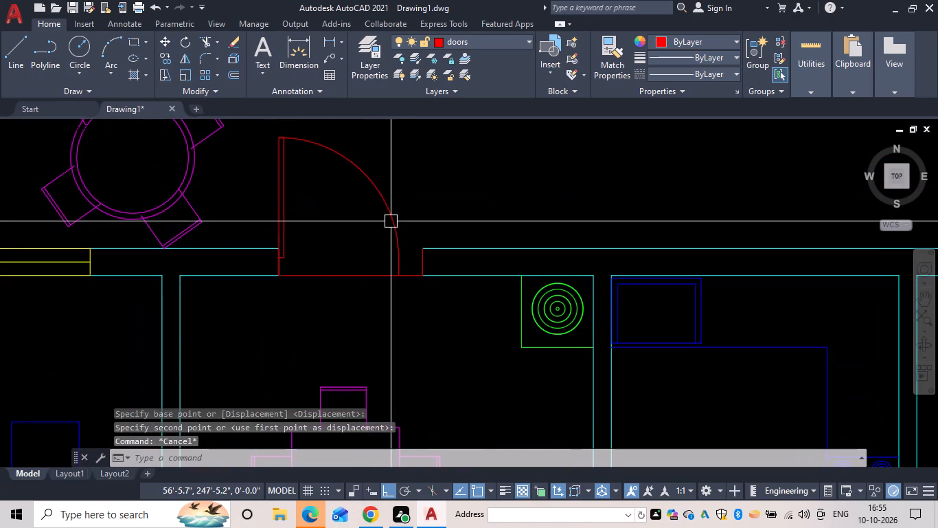
Shrink the door's width so its swing ends at the middle of the opening.
{"action": "left_click", "coordinate": [393, 219]}
{"action": "left_click", "coordinate": [400, 259]}
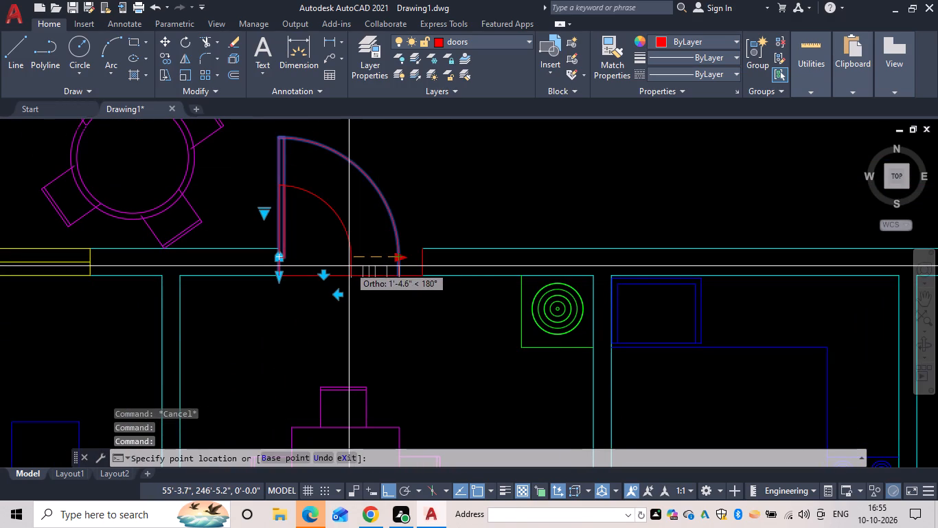
{"action": "left_click", "coordinate": [349, 266]}
{"action": "key", "text": "Escape"}
Mirror the door about the vertical line through the middle of the balcony opening, keeping the original, to form a double door.
{"action": "key", "text": "m"}
{"action": "key", "text": "i"}
{"action": "key", "text": "space"}
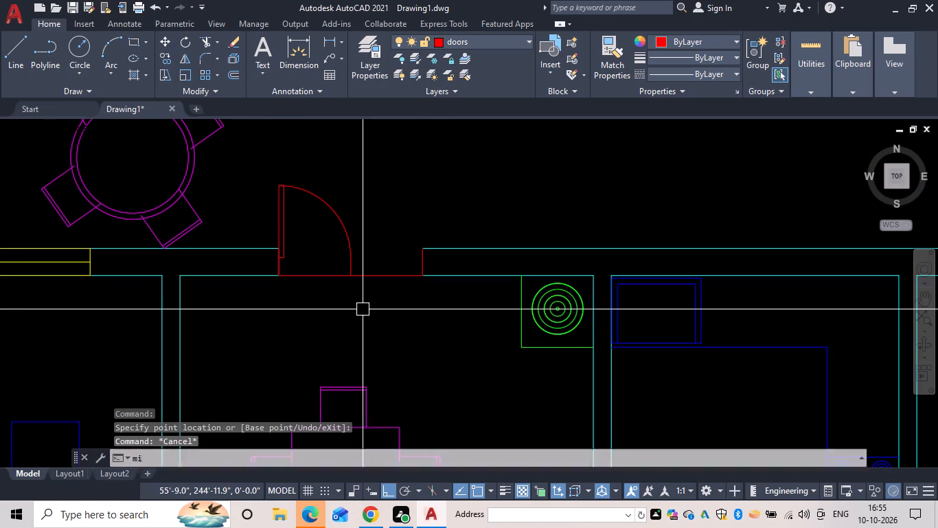
{"action": "left_click", "coordinate": [350, 252]}
{"action": "key", "text": "space"}
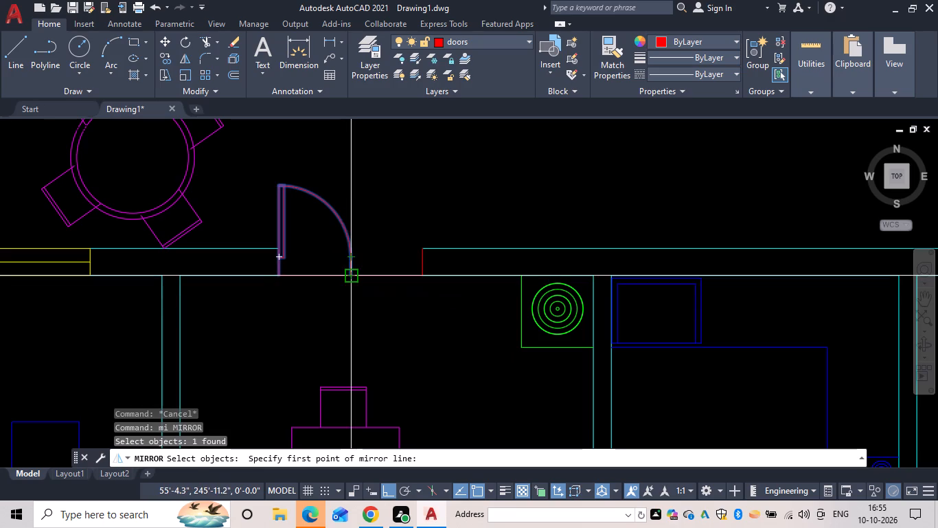
{"action": "left_click", "coordinate": [349, 274]}
{"action": "left_click", "coordinate": [350, 148]}
{"action": "type", "text": "n"}
{"action": "key", "text": "space"}
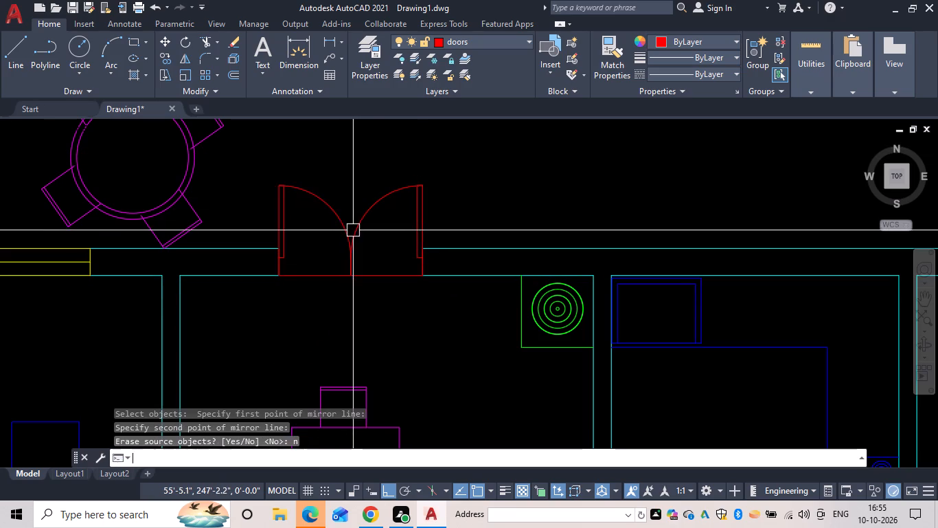
Erase the red horizontal line running across the double door's opening along the wall's inner face.
{"action": "scroll", "coordinate": [369, 305], "scroll_direction": "down", "scroll_amount": 1}
{"action": "key", "text": "Escape"}
{"action": "left_click", "coordinate": [337, 287]}
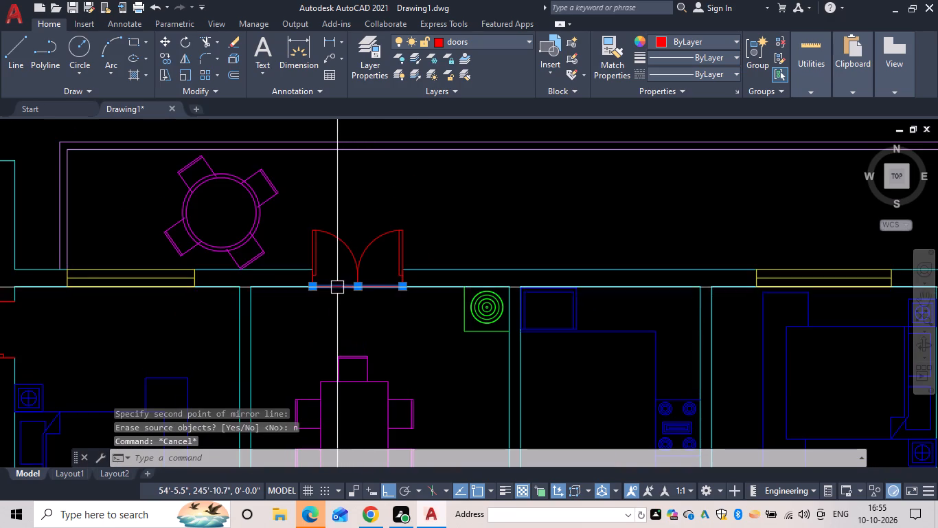
{"action": "key", "text": "e"}
{"action": "key", "text": "space"}
Draw a small rectangular post at the south end of the balcony's west railing, spanning both railing lines from the house wall.
{"action": "scroll", "coordinate": [350, 320], "scroll_direction": "down", "scroll_amount": 2}
{"action": "middle_click", "coordinate": [350, 333]}
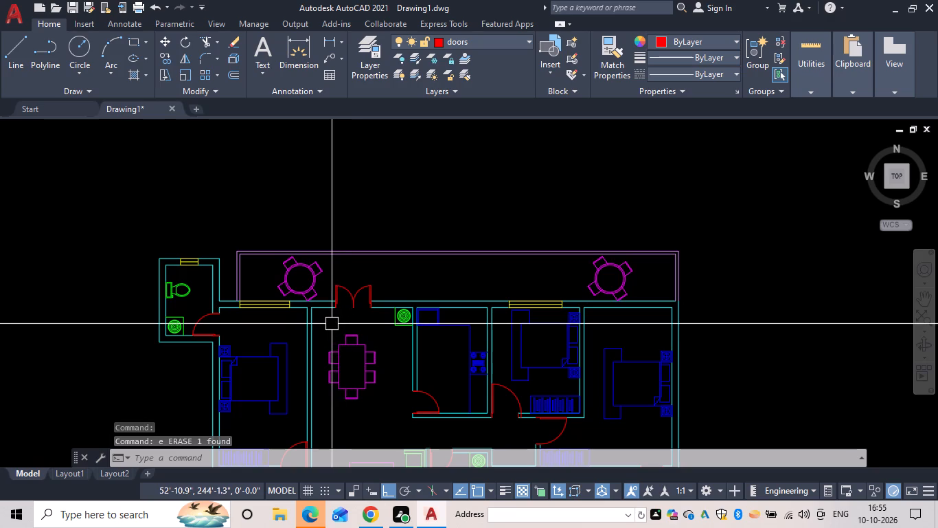
{"action": "scroll", "coordinate": [264, 294], "scroll_direction": "up", "scroll_amount": 2}
{"action": "middle_click_drag", "start_coordinate": [320, 318], "coordinate": [354, 315]}
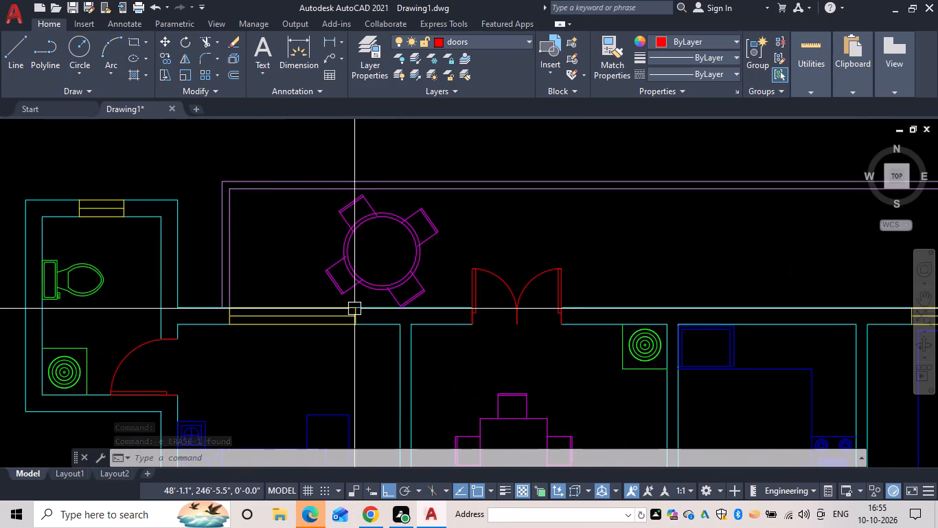
{"action": "key", "text": "Escape"}
{"action": "type", "text": "re"}
{"action": "type", "text": "c"}
{"action": "key", "text": "space"}
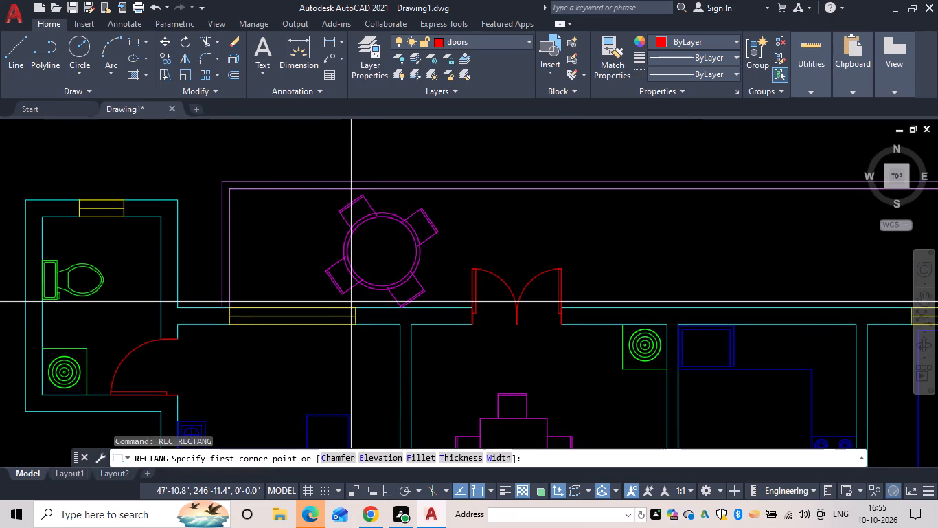
{"action": "scroll", "coordinate": [226, 316], "scroll_direction": "up", "scroll_amount": 2}
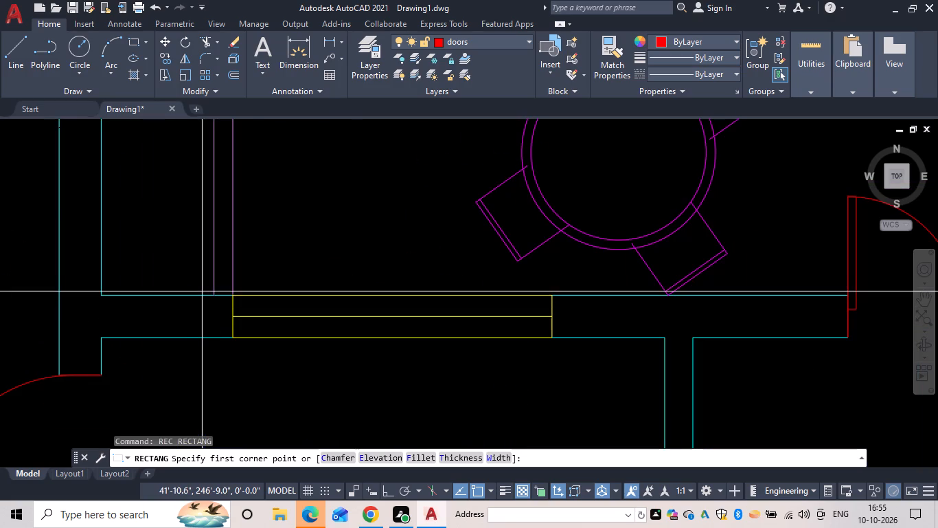
{"action": "left_click", "coordinate": [213, 296]}
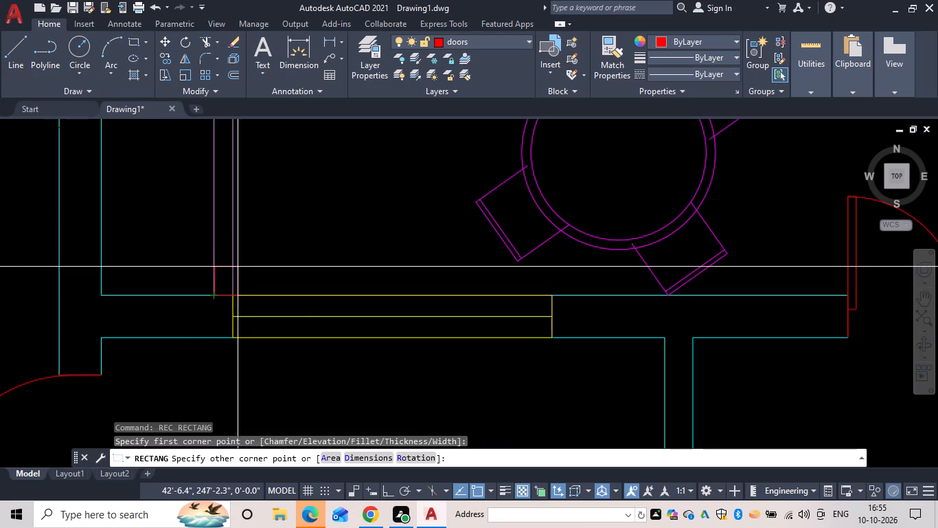
{"action": "left_click", "coordinate": [232, 272]}
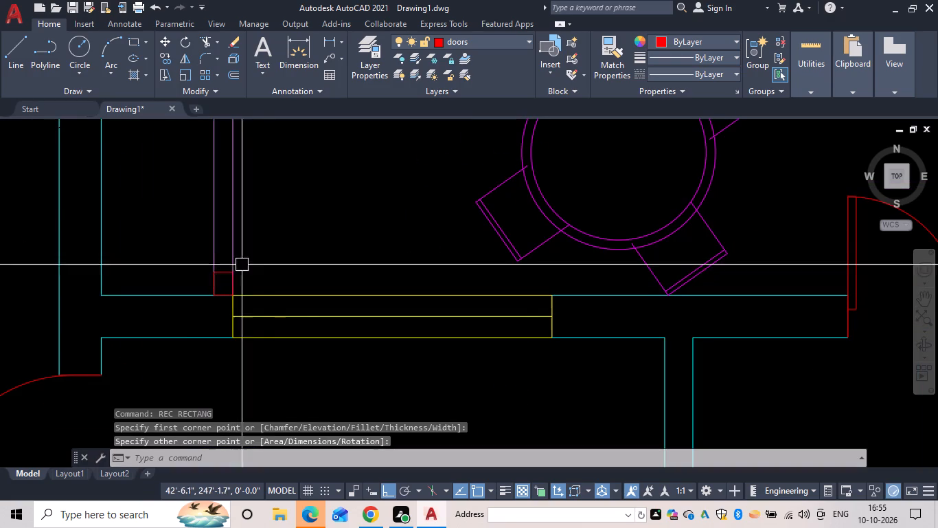
{"action": "scroll", "coordinate": [255, 281], "scroll_direction": "down", "scroll_amount": 1}
{"action": "key", "text": "Escape"}
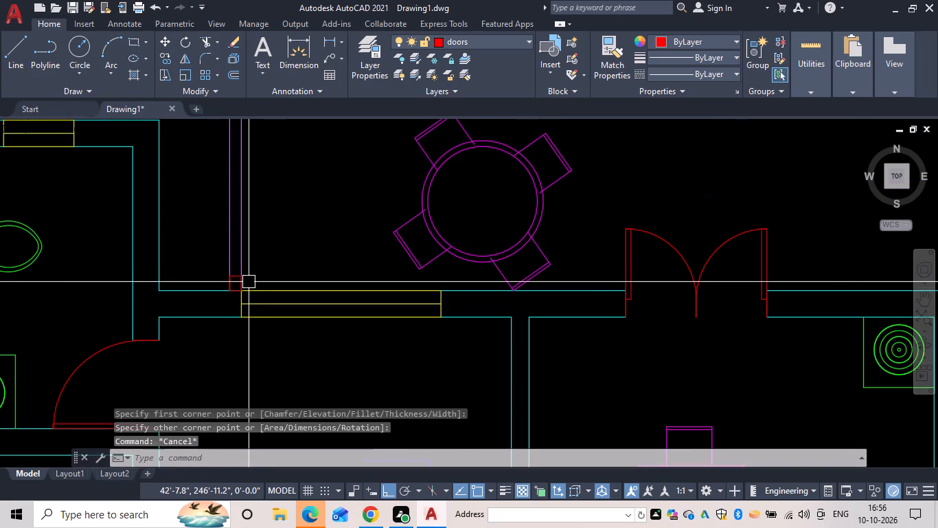
Offset the post rectangle 1" inward.
{"action": "scroll", "coordinate": [252, 279], "scroll_direction": "up", "scroll_amount": 3}
{"action": "key", "text": "o"}
{"action": "type", "text": "1 b"}
{"action": "key", "text": "Escape"}
{"action": "type", "text": "of"}
{"action": "key", "text": "space"}
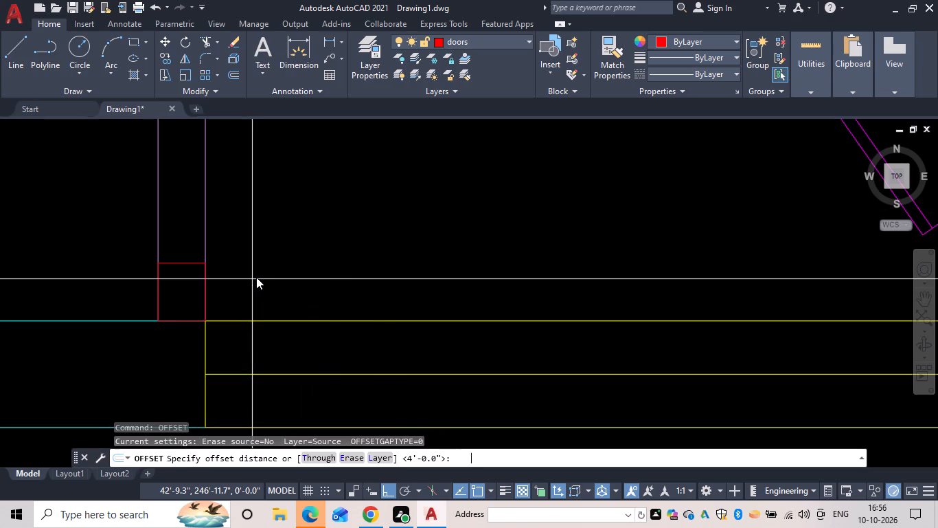
{"action": "type", "text": "1"}
{"action": "key", "text": "space"}
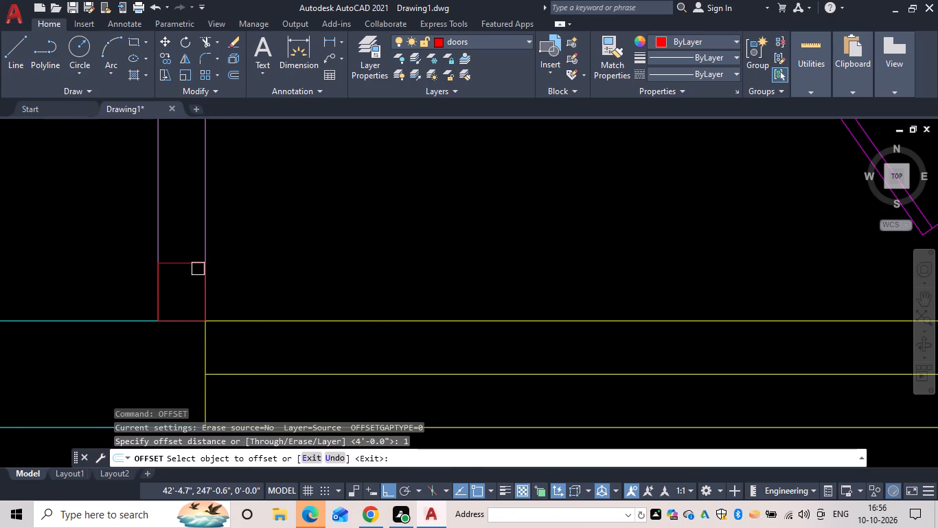
{"action": "left_click", "coordinate": [195, 265]}
{"action": "left_click", "coordinate": [190, 285]}
{"action": "left_click_drag", "start_coordinate": [194, 281], "coordinate": [185, 287]}
{"action": "left_click", "coordinate": [175, 295]}
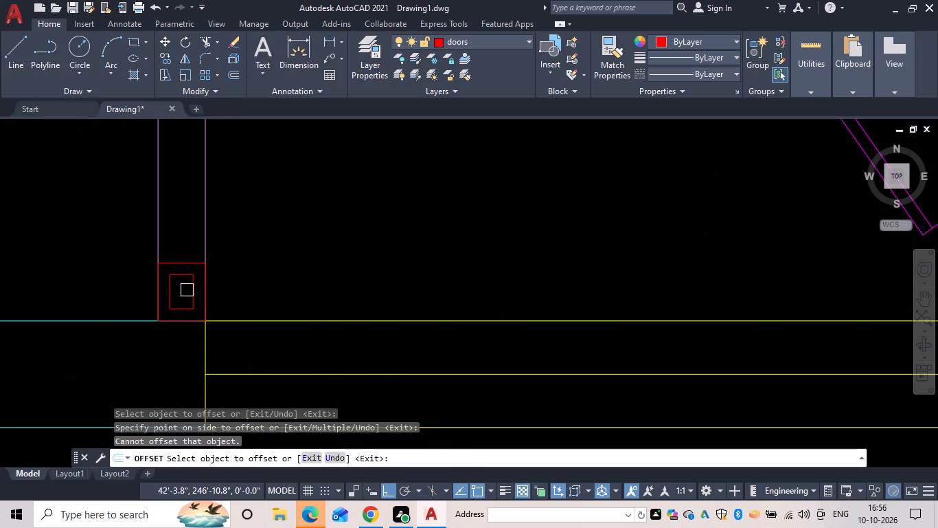
{"action": "key", "text": "Escape"}
Offset the outer and inner post rectangles by 0.5" to build four evenly nested rectangles.
{"action": "type", "text": "of"}
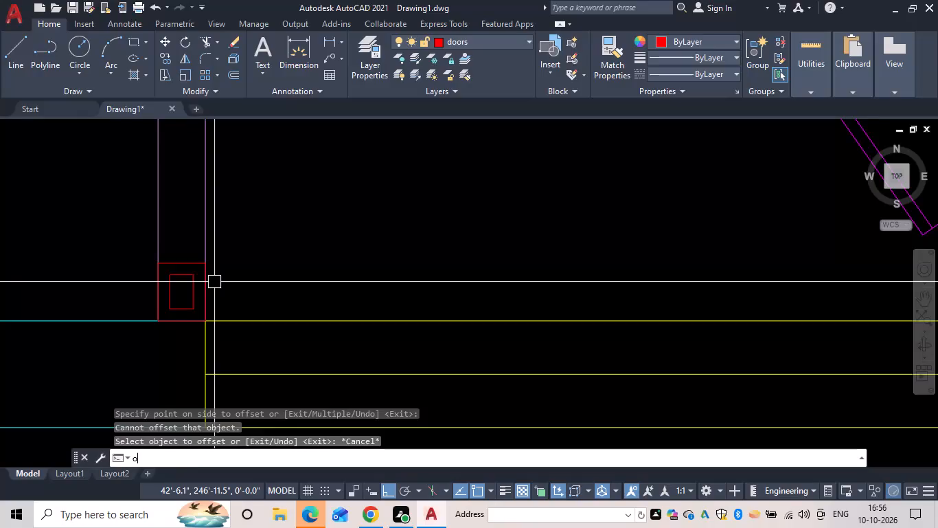
{"action": "key", "text": "space"}
{"action": "key", "text": "1"}
{"action": "key", "text": "BackSpace"}
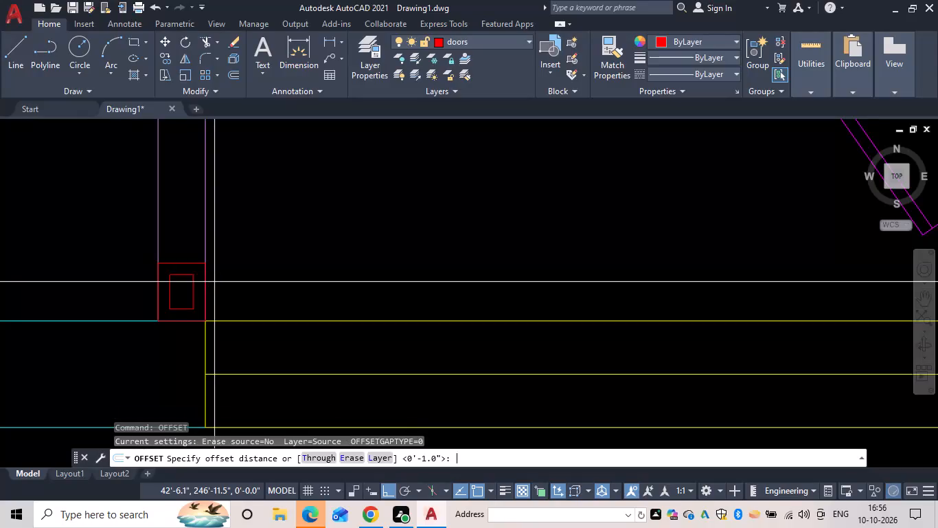
{"action": "type", "text": "0."}
{"action": "type", "text": "5"}
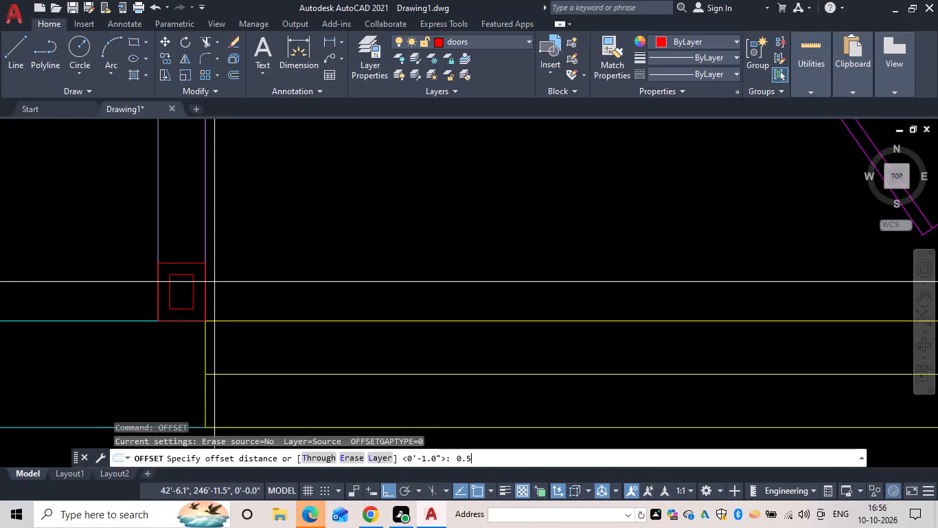
{"action": "key", "text": "space"}
{"action": "left_click", "coordinate": [202, 296]}
{"action": "left_click", "coordinate": [186, 307]}
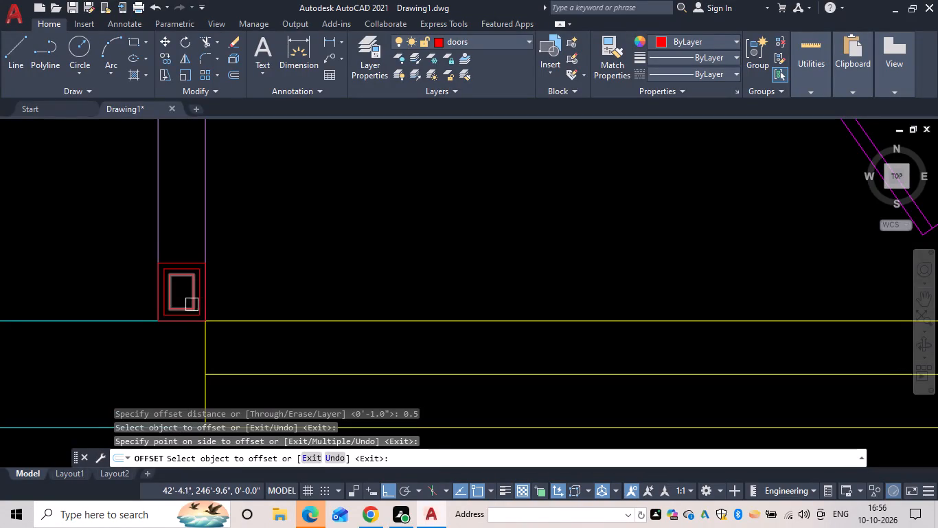
{"action": "left_click_drag", "start_coordinate": [193, 303], "coordinate": [181, 307]}
{"action": "left_click", "coordinate": [176, 309]}
{"action": "scroll", "coordinate": [194, 299], "scroll_direction": "up", "scroll_amount": 1}
{"action": "left_click_drag", "start_coordinate": [190, 299], "coordinate": [180, 300]}
{"action": "left_click", "coordinate": [162, 305]}
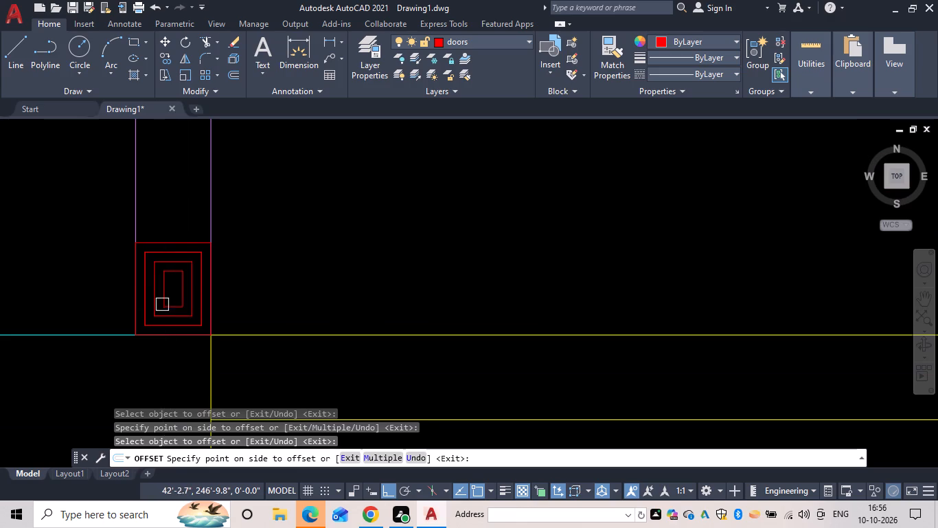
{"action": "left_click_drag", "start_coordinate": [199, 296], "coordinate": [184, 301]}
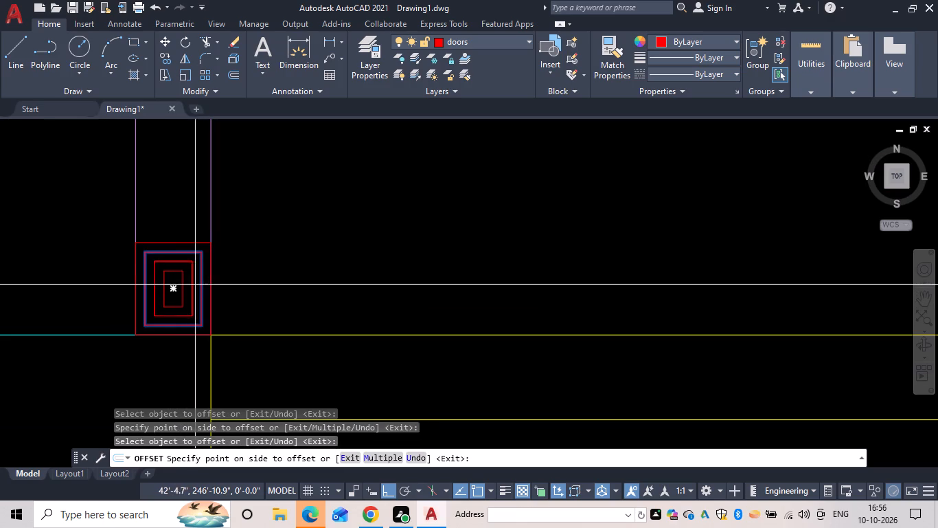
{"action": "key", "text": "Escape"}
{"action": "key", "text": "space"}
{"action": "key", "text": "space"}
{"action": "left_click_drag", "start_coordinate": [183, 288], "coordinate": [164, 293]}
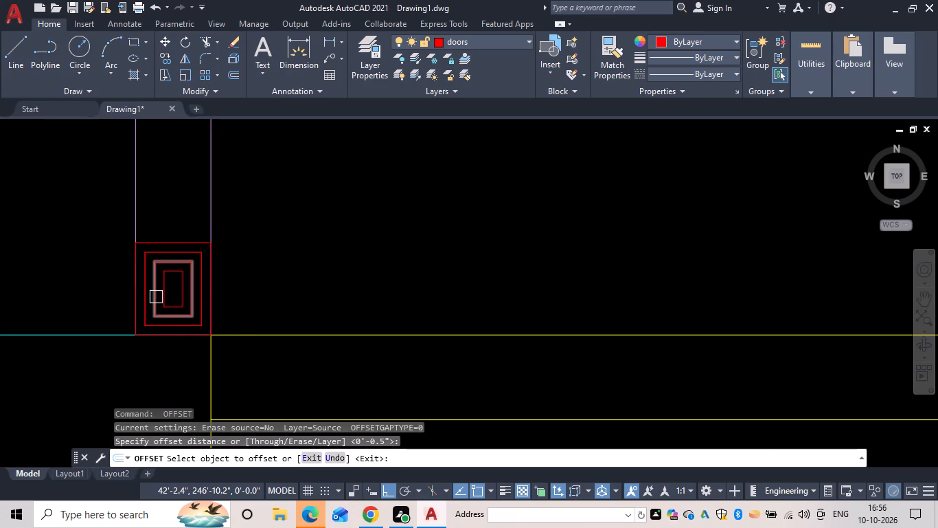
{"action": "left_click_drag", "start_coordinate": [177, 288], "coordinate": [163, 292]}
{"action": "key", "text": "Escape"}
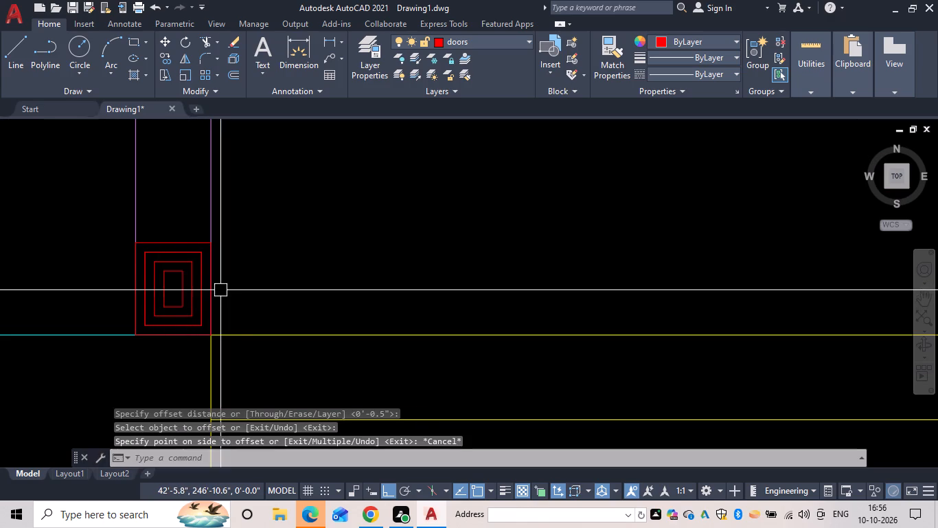
Copy the four nested post rectangles 2'8" straight north along the west railing, using their centre as the base point.
{"action": "scroll", "coordinate": [230, 302], "scroll_direction": "down", "scroll_amount": 4}
{"action": "middle_click_drag", "start_coordinate": [263, 304], "coordinate": [274, 299]}
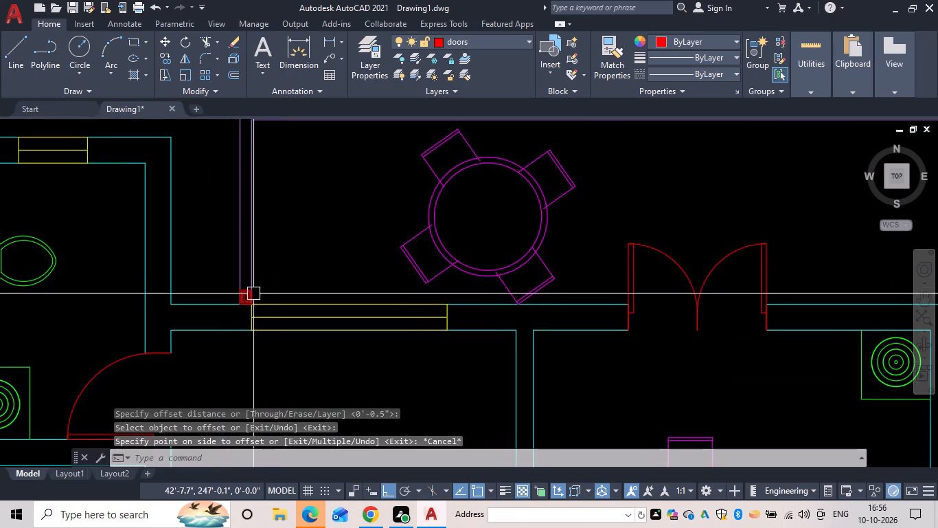
{"action": "scroll", "coordinate": [251, 294], "scroll_direction": "up", "scroll_amount": 3}
{"action": "key", "text": "Escape"}
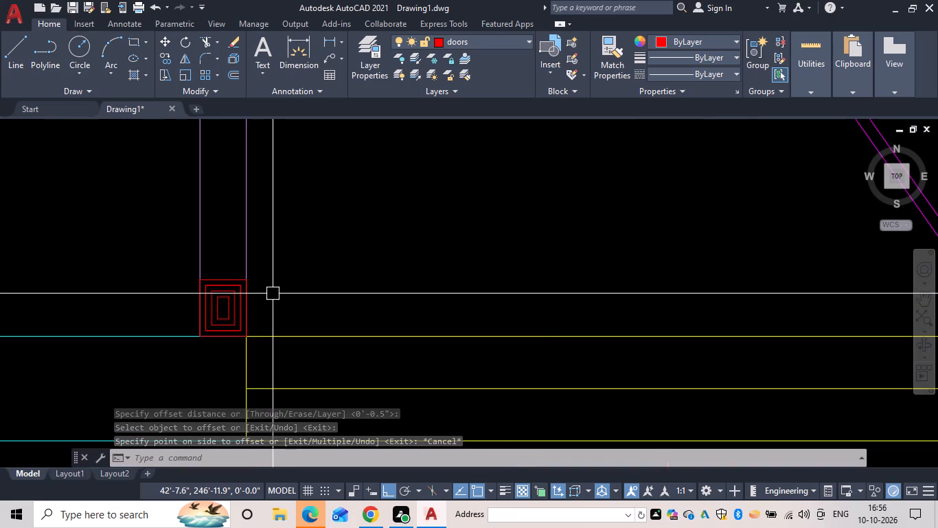
{"action": "type", "text": "co"}
{"action": "key", "text": "space"}
{"action": "scroll", "coordinate": [249, 307], "scroll_direction": "up", "scroll_amount": 3}
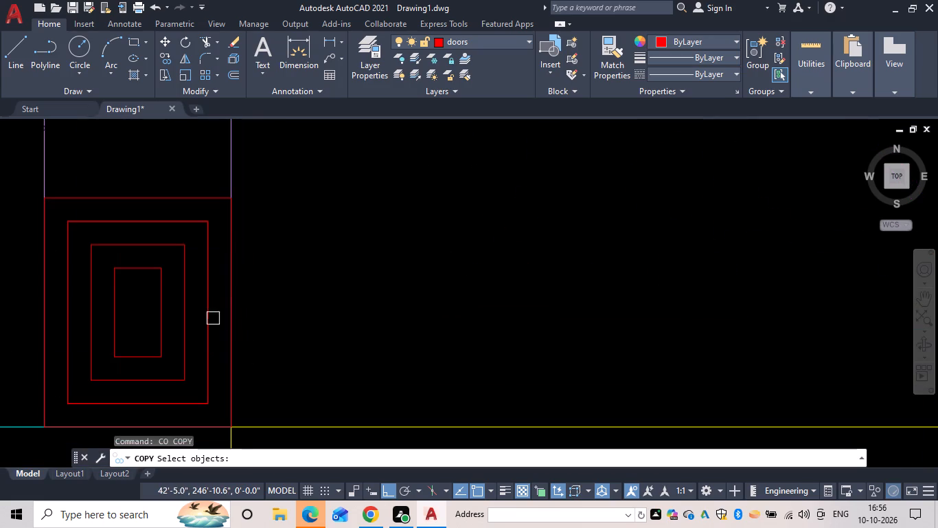
{"action": "left_click_drag", "start_coordinate": [232, 357], "coordinate": [225, 357]}
{"action": "left_click", "coordinate": [207, 355]}
{"action": "left_click_drag", "start_coordinate": [185, 350], "coordinate": [179, 347]}
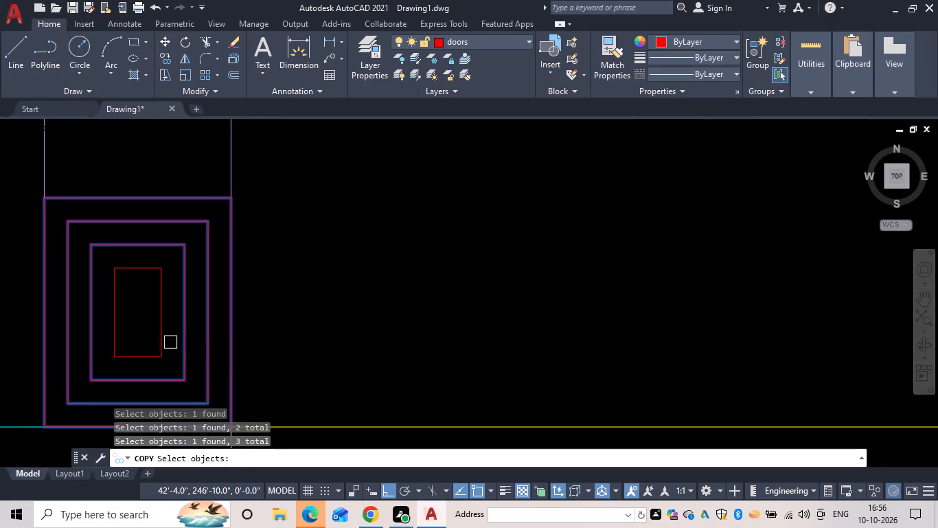
{"action": "left_click", "coordinate": [159, 329]}
{"action": "scroll", "coordinate": [178, 329], "scroll_direction": "down", "scroll_amount": 3}
{"action": "middle_click_drag", "start_coordinate": [190, 329], "coordinate": [236, 333]}
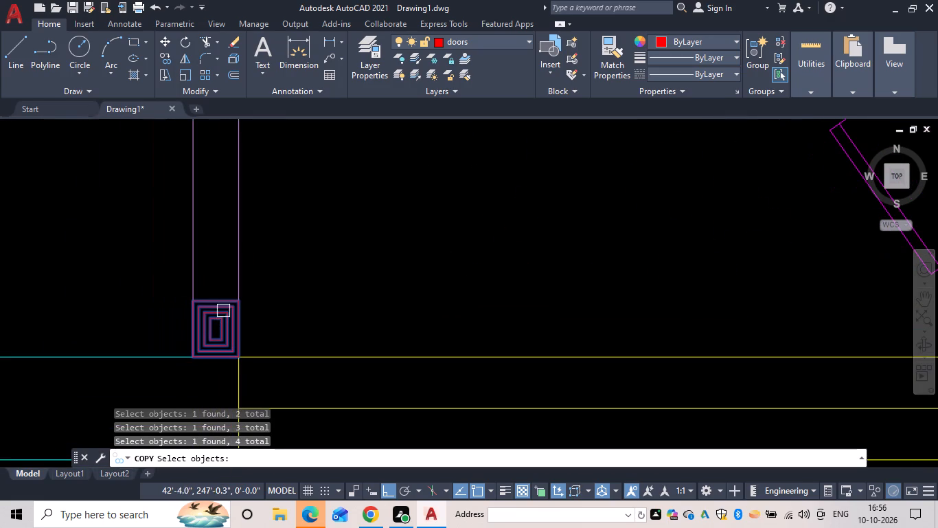
{"action": "key", "text": "space"}
{"action": "left_click", "coordinate": [216, 333]}
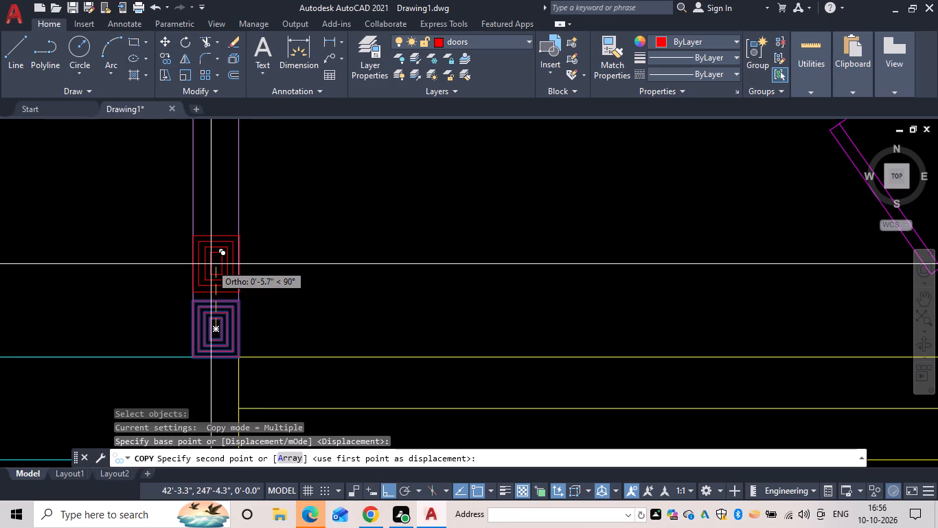
{"action": "type", "text": "2'8\""}
{"action": "key", "text": "space"}
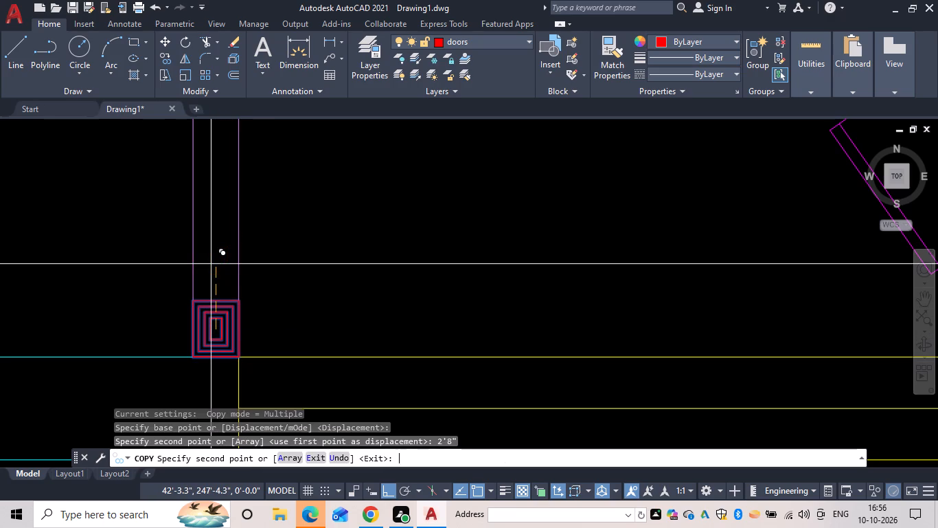
Place another copy of the post in the balcony railing's northwest corner, flush with the railing's outer north line.
{"action": "scroll", "coordinate": [310, 265], "scroll_direction": "down", "scroll_amount": 2}
{"action": "middle_click_drag", "start_coordinate": [313, 265], "coordinate": [302, 324]}
{"action": "middle_click_drag", "start_coordinate": [294, 182], "coordinate": [312, 315]}
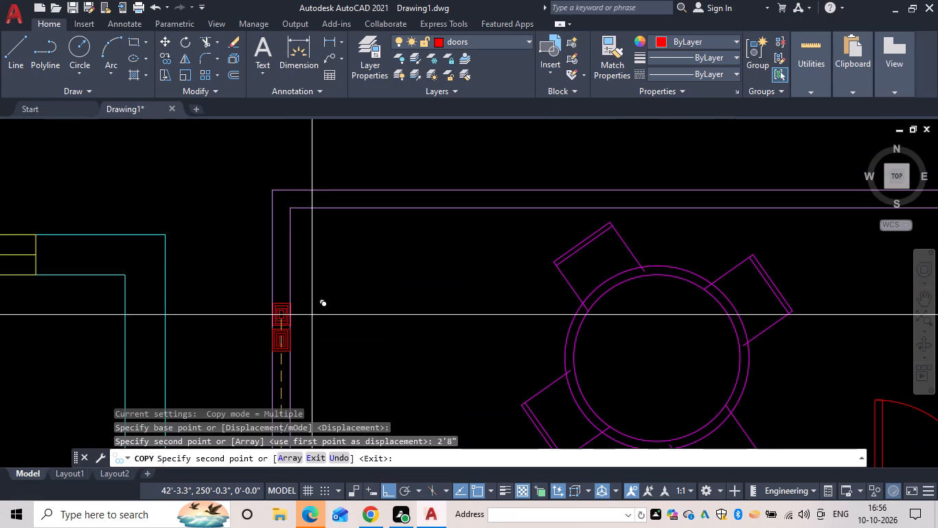
{"action": "scroll", "coordinate": [289, 234], "scroll_direction": "up", "scroll_amount": 2}
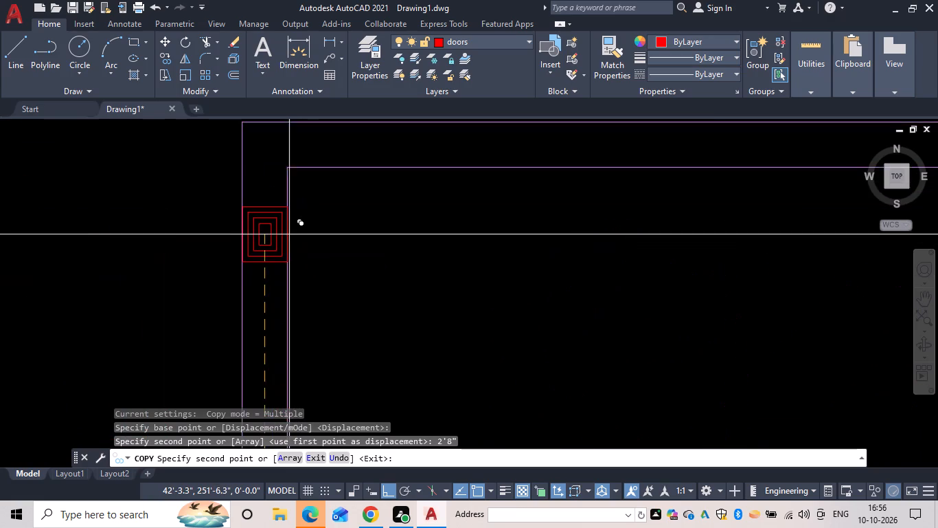
{"action": "scroll", "coordinate": [289, 234], "scroll_direction": "up", "scroll_amount": 1}
{"action": "middle_click_drag", "start_coordinate": [289, 234], "coordinate": [356, 358]}
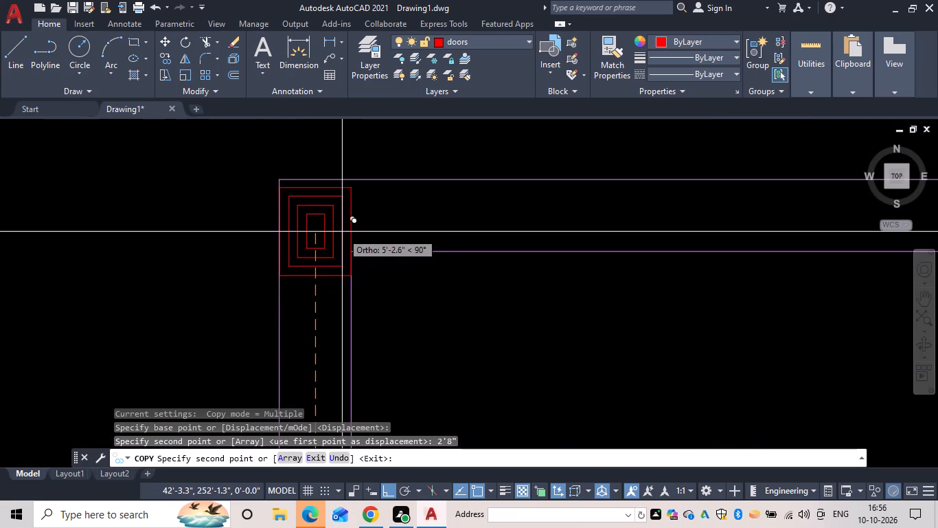
{"action": "left_click", "coordinate": [341, 224]}
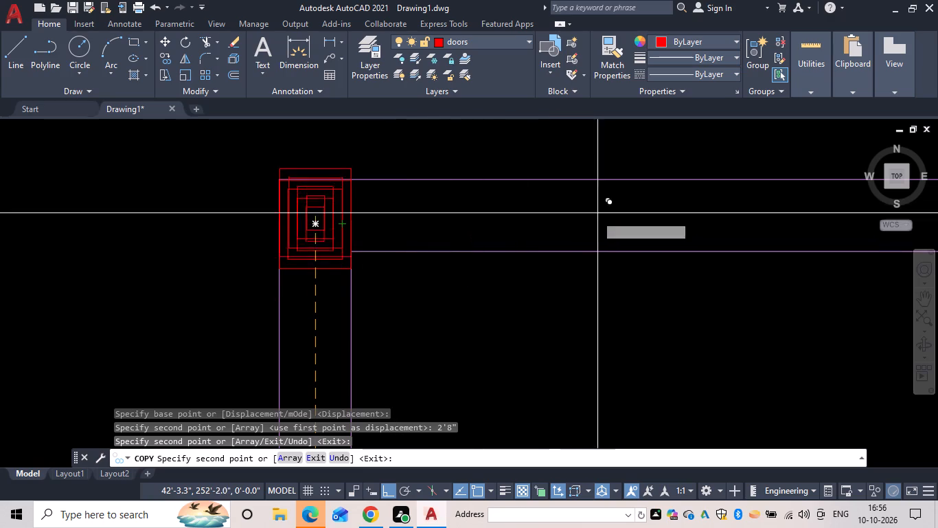
{"action": "key", "text": "Escape"}
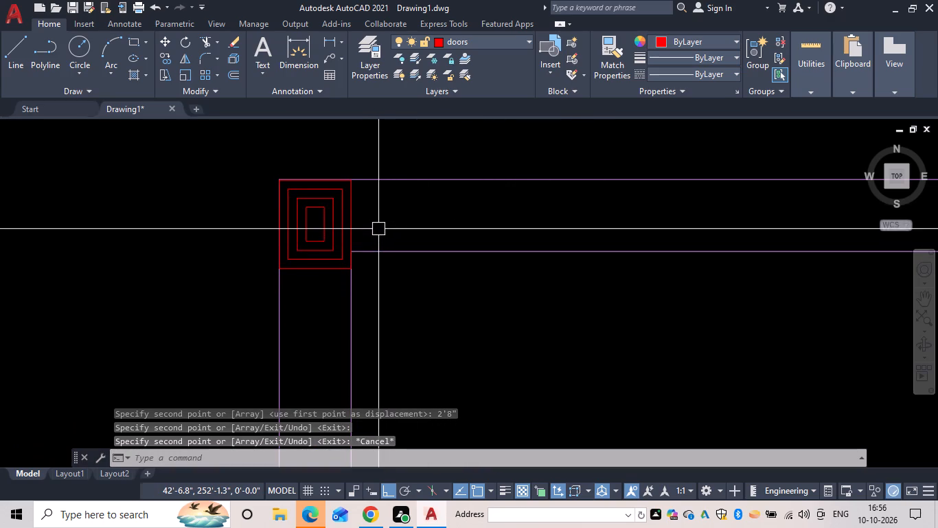
Copy the northwest corner post's four nested rectangles about 7" east along the balcony's north railing.
{"action": "key", "text": "space"}
{"action": "left_click_drag", "start_coordinate": [332, 294], "coordinate": [323, 266]}
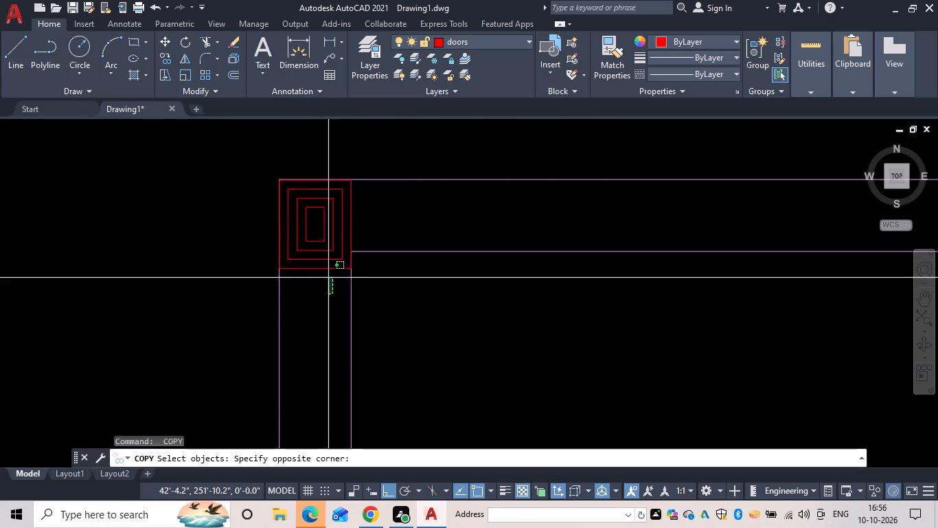
{"action": "left_click_drag", "start_coordinate": [323, 266], "coordinate": [319, 253]}
{"action": "left_click", "coordinate": [303, 215]}
{"action": "key", "text": "space"}
{"action": "left_click", "coordinate": [306, 228]}
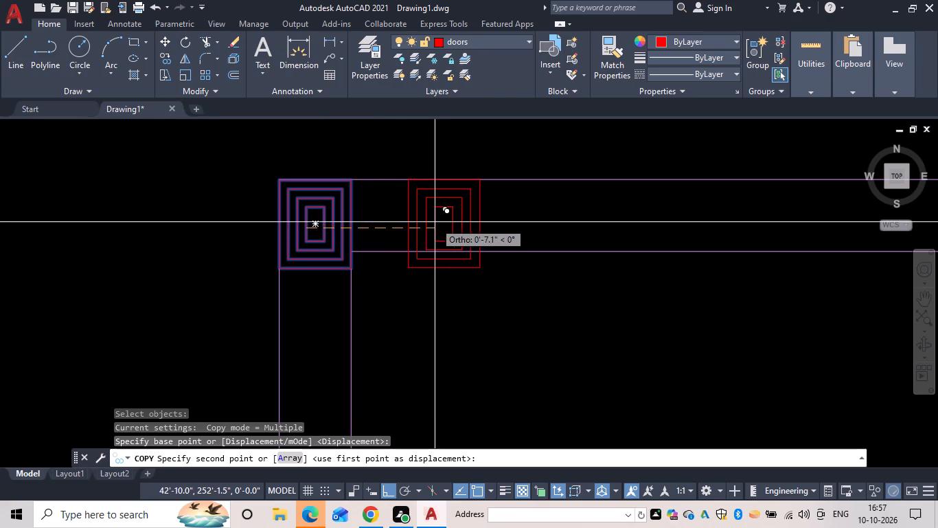
{"action": "left_click", "coordinate": [435, 222]}
{"action": "key", "text": "Escape"}
Rotate the copied post 90° counterclockwise about its northeast corner so it lies lengthwise within the north railing.
{"action": "type", "text": "ro"}
{"action": "key", "text": "space"}
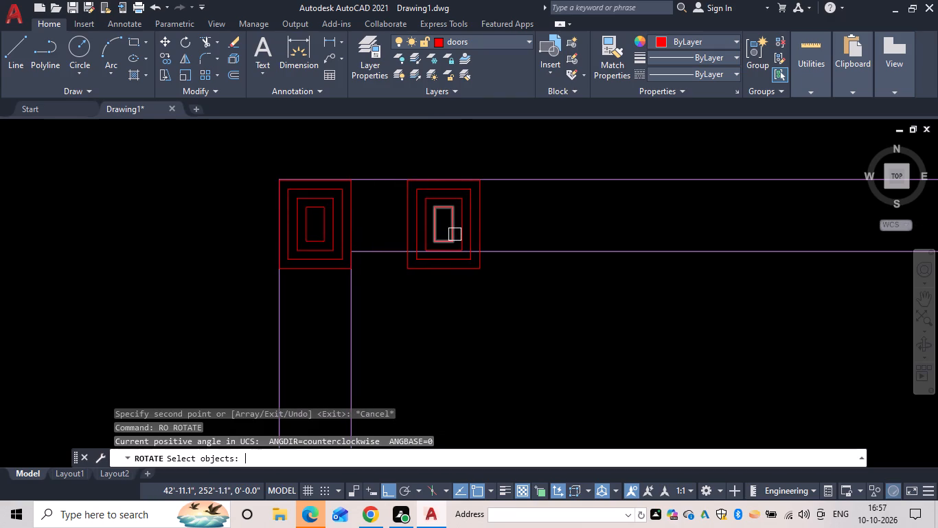
{"action": "left_click_drag", "start_coordinate": [461, 310], "coordinate": [448, 291]}
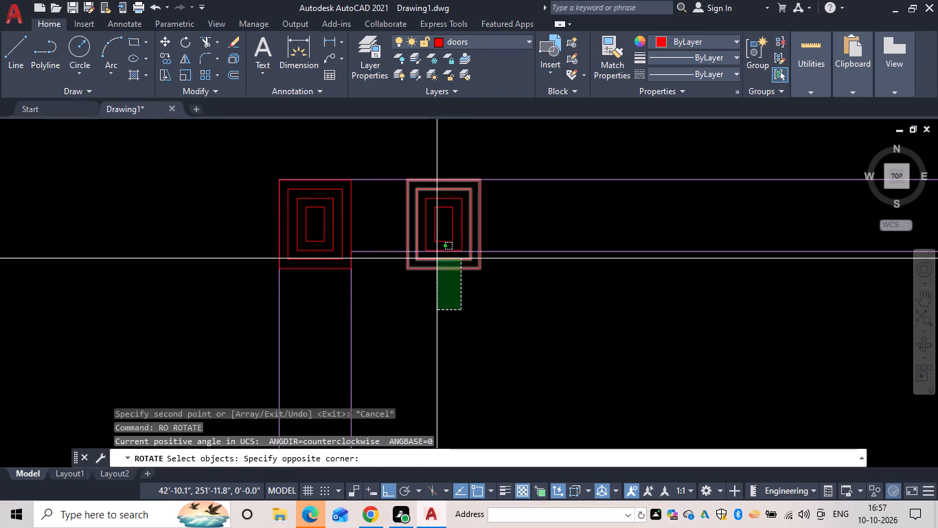
{"action": "left_click", "coordinate": [437, 258]}
{"action": "left_click", "coordinate": [443, 234]}
{"action": "left_click", "coordinate": [424, 237]}
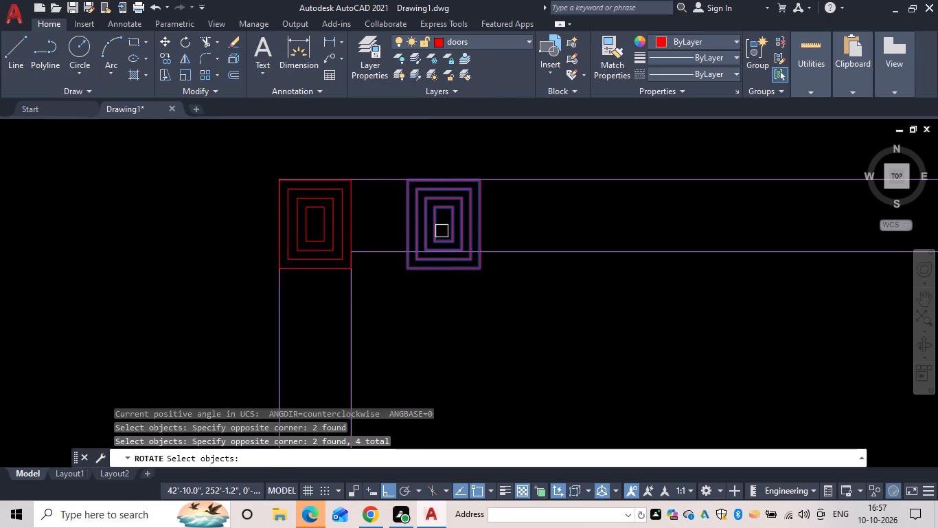
{"action": "key", "text": "space"}
{"action": "left_click", "coordinate": [480, 177]}
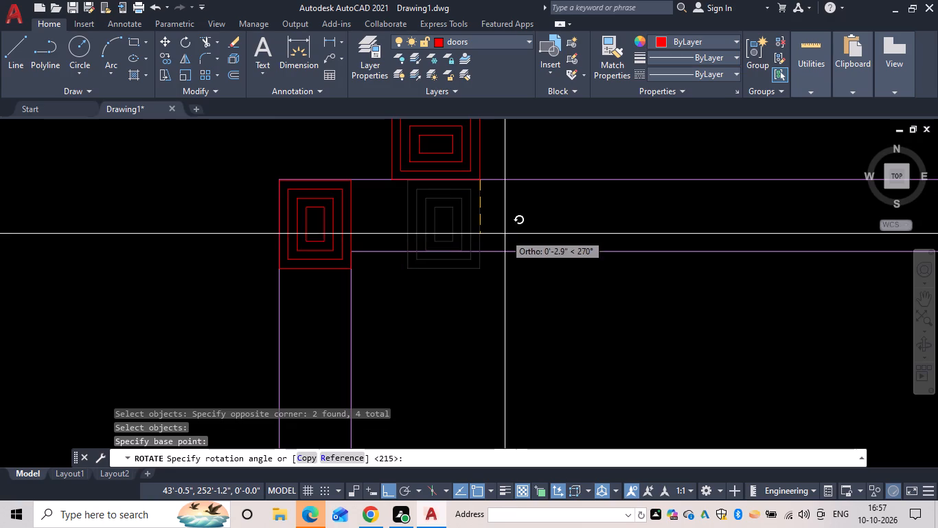
{"action": "left_click", "coordinate": [471, 169]}
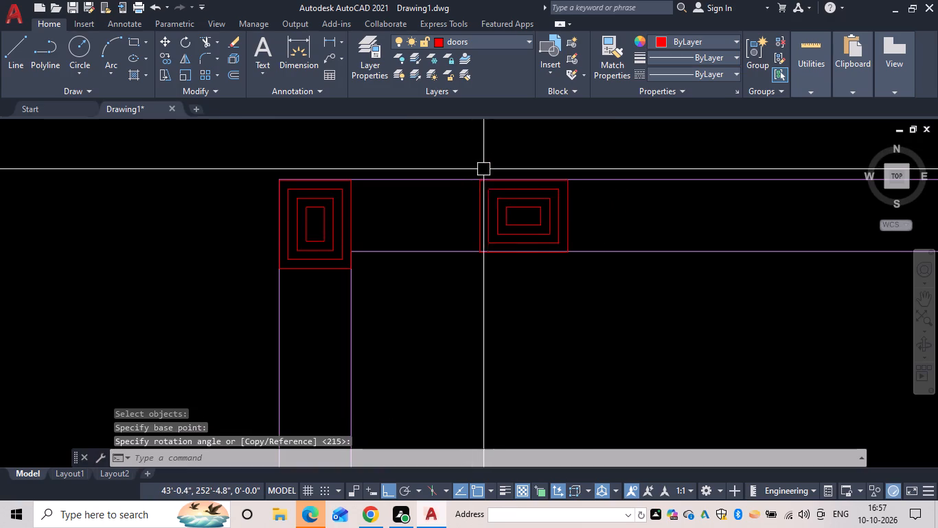
{"action": "key", "text": "Escape"}
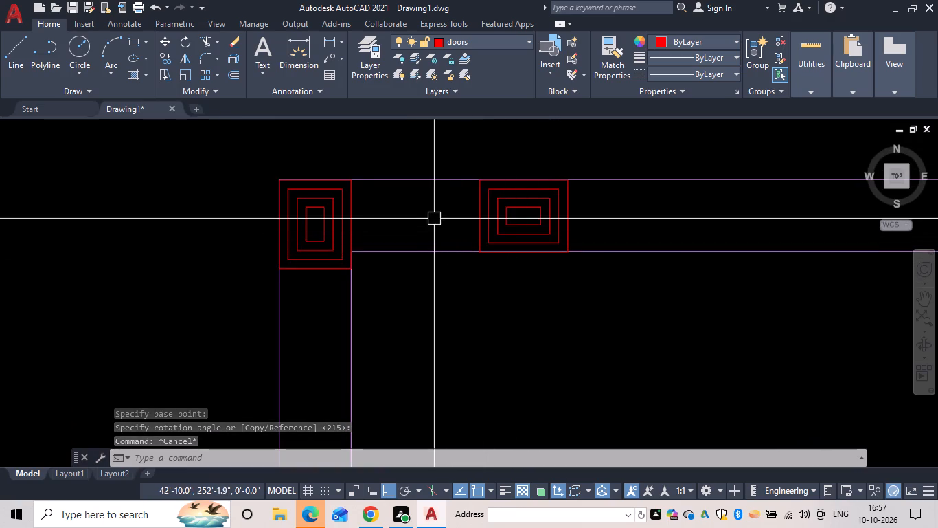
Measure the horizontal gap between the northwest corner post and the rotated post.
{"action": "middle_click_drag", "start_coordinate": [433, 217], "coordinate": [344, 217]}
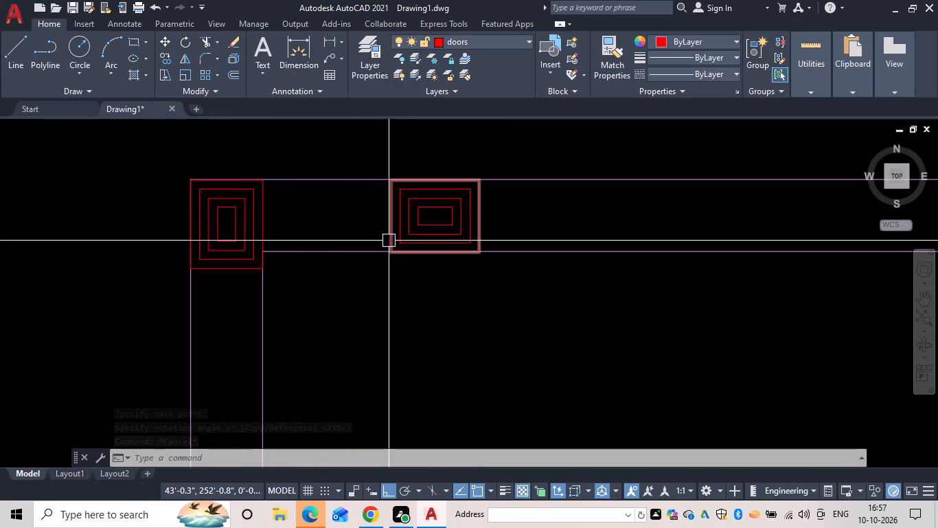
{"action": "type", "text": "dli"}
{"action": "key", "text": "space"}
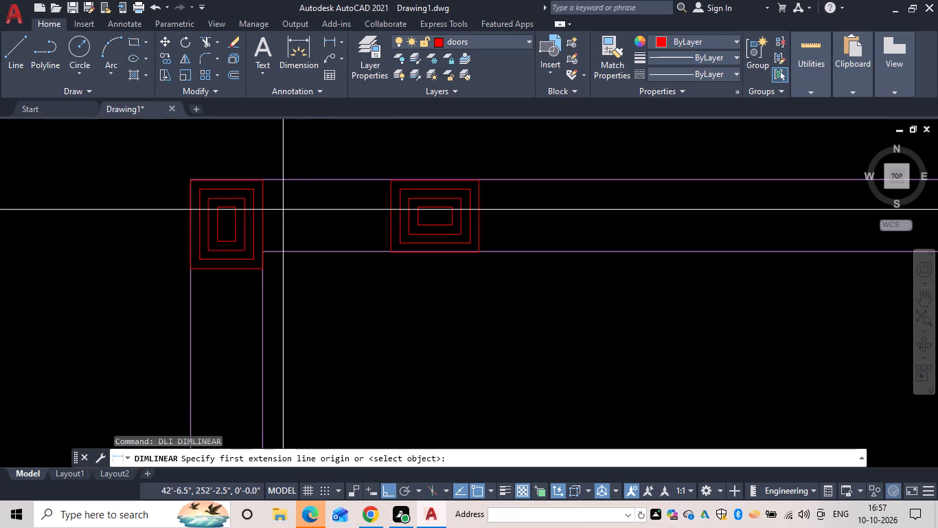
{"action": "left_click_drag", "start_coordinate": [262, 217], "coordinate": [283, 227]}
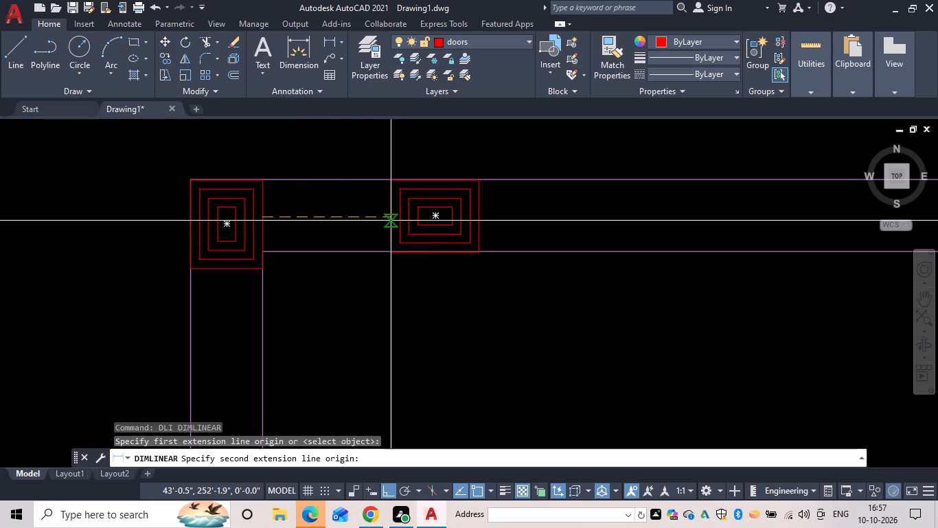
{"action": "left_click", "coordinate": [391, 215]}
{"action": "key", "text": "Escape"}
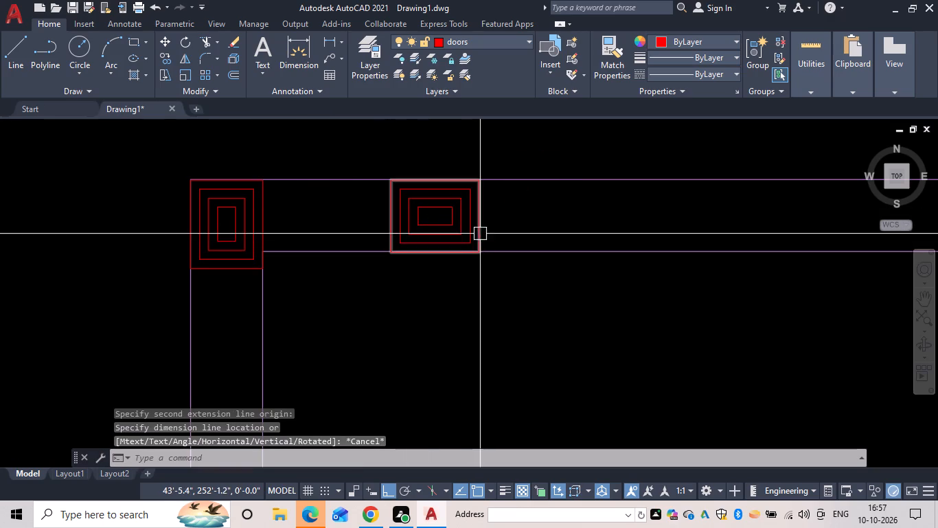
Copy the rotated post 5' east along the north railing, using its west edge as the base point.
{"action": "scroll", "coordinate": [468, 243], "scroll_direction": "down", "scroll_amount": 1}
{"action": "middle_click_drag", "start_coordinate": [466, 248], "coordinate": [466, 270]}
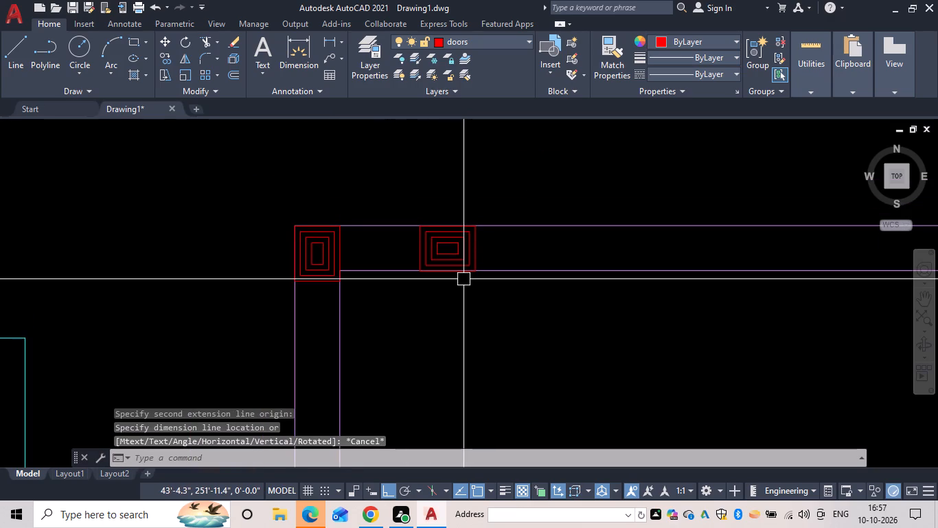
{"action": "key", "text": "o"}
{"action": "key", "text": "Escape"}
{"action": "type", "text": "co"}
{"action": "key", "text": "space"}
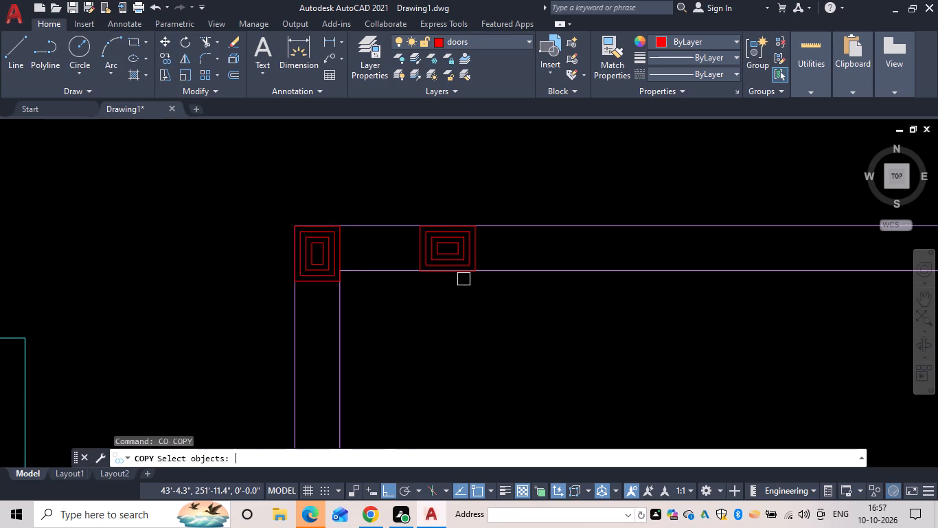
{"action": "scroll", "coordinate": [500, 218], "scroll_direction": "up", "scroll_amount": 2}
{"action": "left_click_drag", "start_coordinate": [493, 288], "coordinate": [396, 269]}
{"action": "left_click", "coordinate": [245, 256]}
{"action": "key", "text": "space"}
{"action": "left_click", "coordinate": [295, 272]}
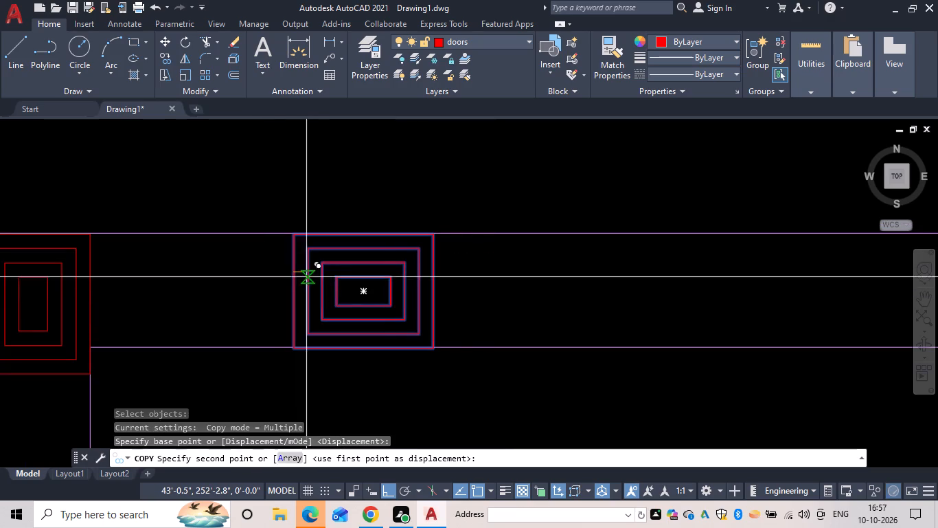
{"action": "key", "text": "5"}
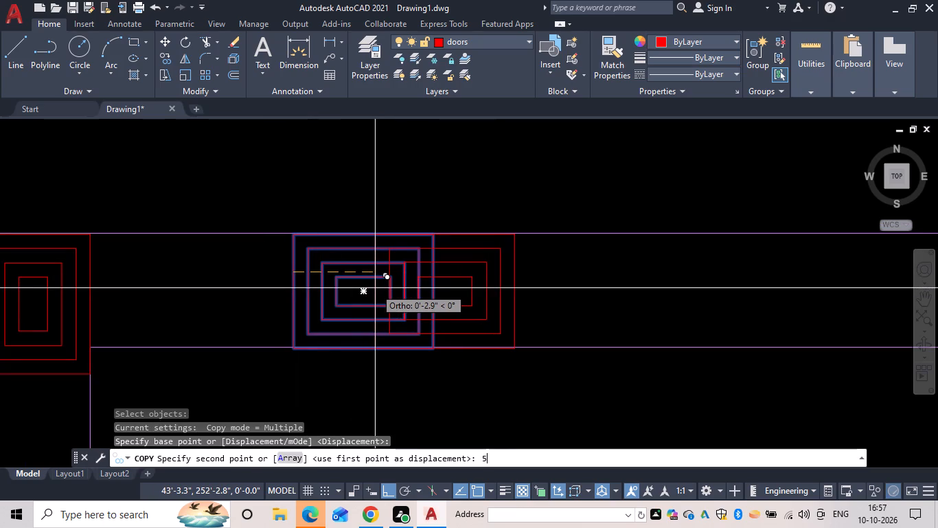
{"action": "type", "text": "'"}
{"action": "key", "text": "space"}
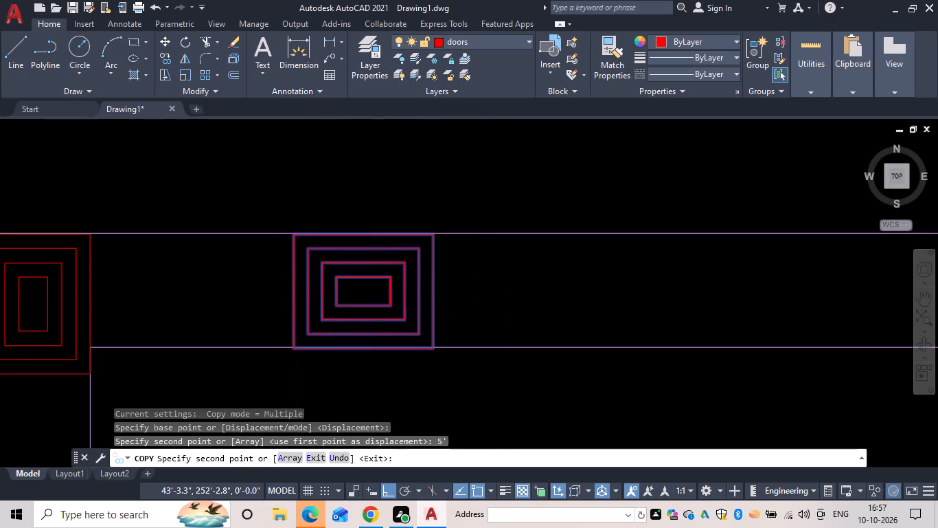
Place further copies of the post 9', 13' and 17' east of the rotated original along the north railing.
{"action": "scroll", "coordinate": [407, 283], "scroll_direction": "down", "scroll_amount": 2}
{"action": "middle_click_drag", "start_coordinate": [402, 283], "coordinate": [269, 256]}
{"action": "scroll", "coordinate": [319, 266], "scroll_direction": "down", "scroll_amount": 2}
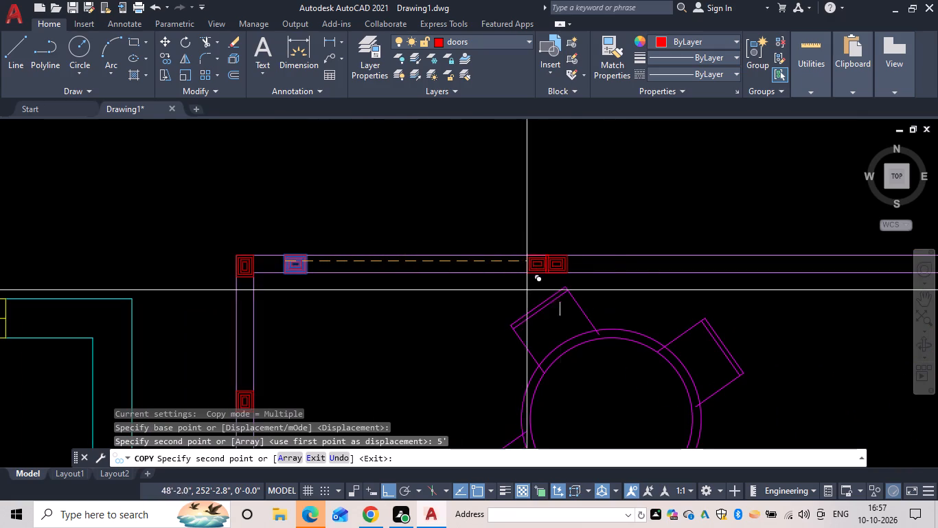
{"action": "middle_click_drag", "start_coordinate": [580, 285], "coordinate": [427, 273]}
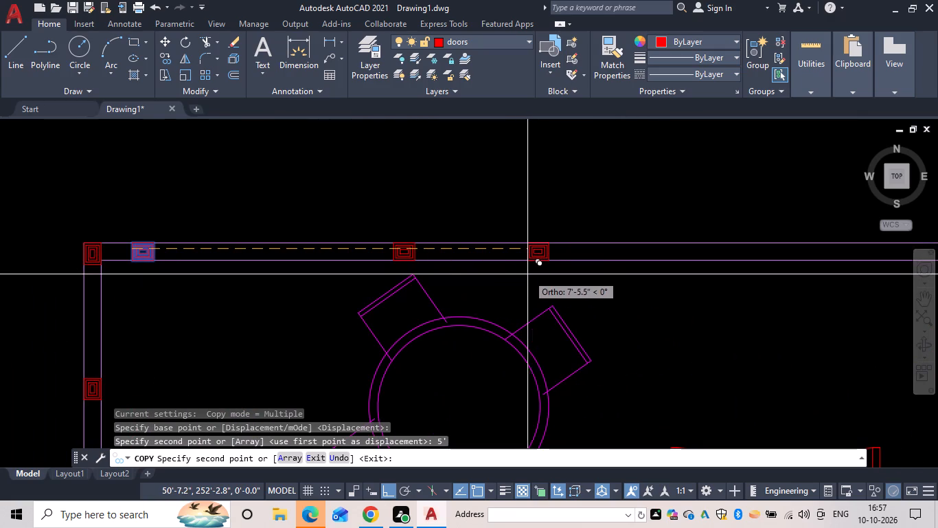
{"action": "type", "text": "9'"}
{"action": "key", "text": "space"}
{"action": "middle_click_drag", "start_coordinate": [694, 307], "coordinate": [452, 296]}
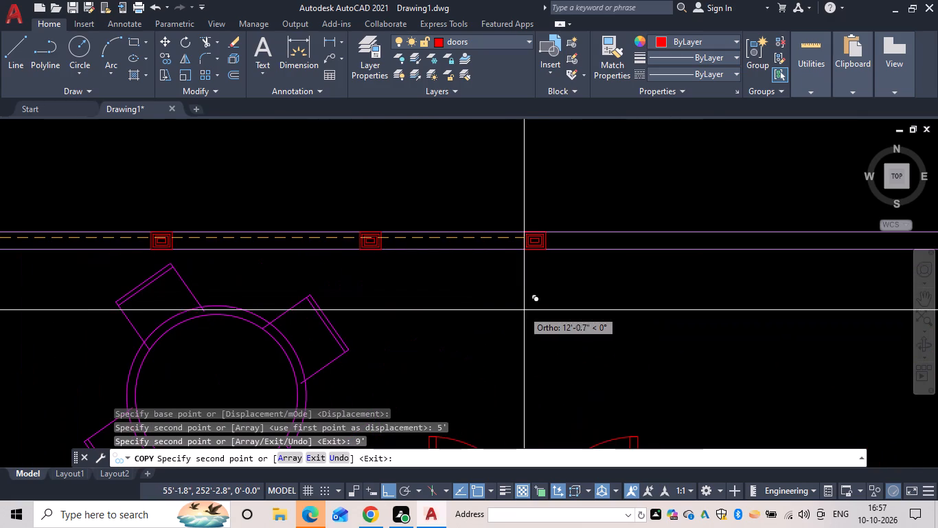
{"action": "key", "text": "1"}
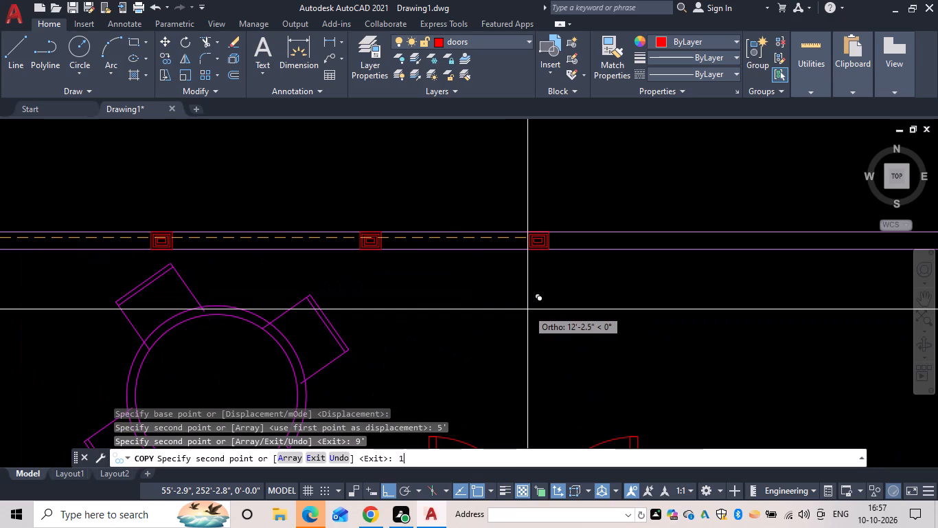
{"action": "type", "text": "3'"}
{"action": "key", "text": "space"}
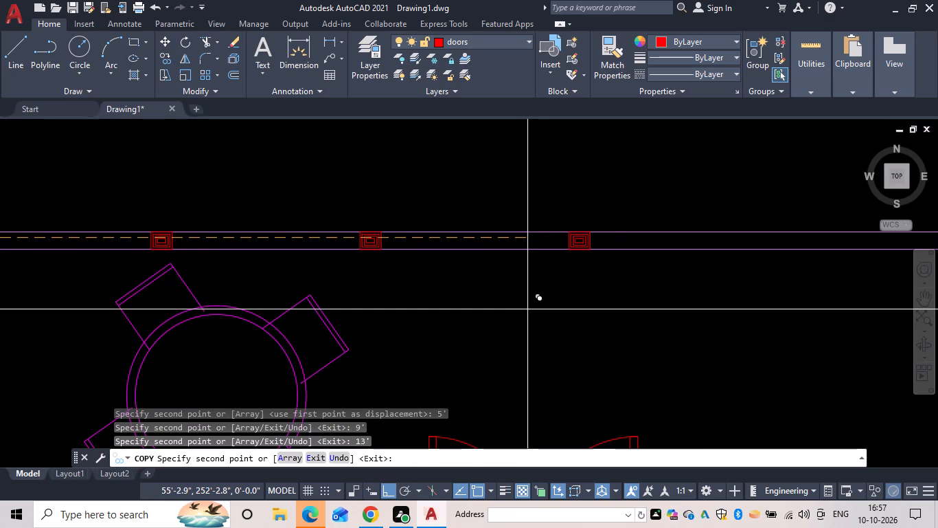
{"action": "type", "text": "17'"}
{"action": "key", "text": "space"}
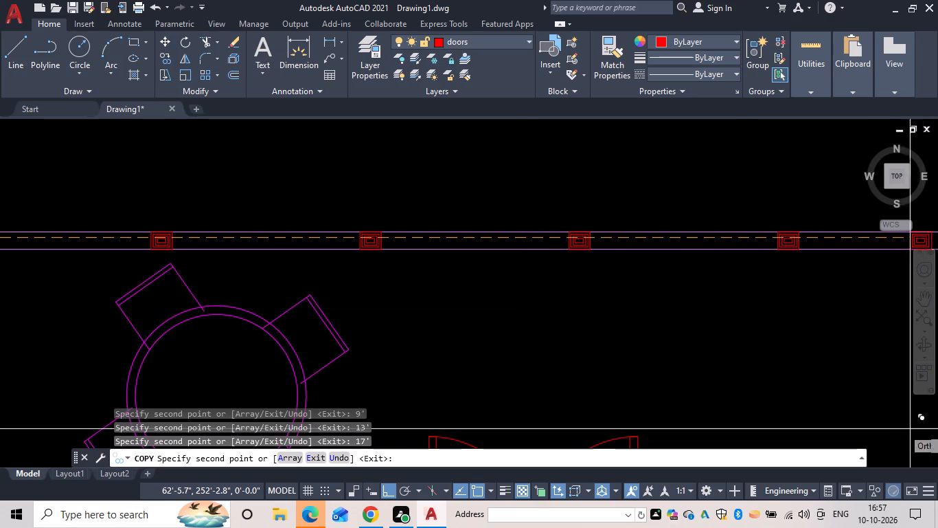
Place further post copies 21', 24', 28' and 32' east of the original along the north railing.
{"action": "middle_click_drag", "start_coordinate": [737, 371], "coordinate": [503, 371]}
{"action": "type", "text": "21"}
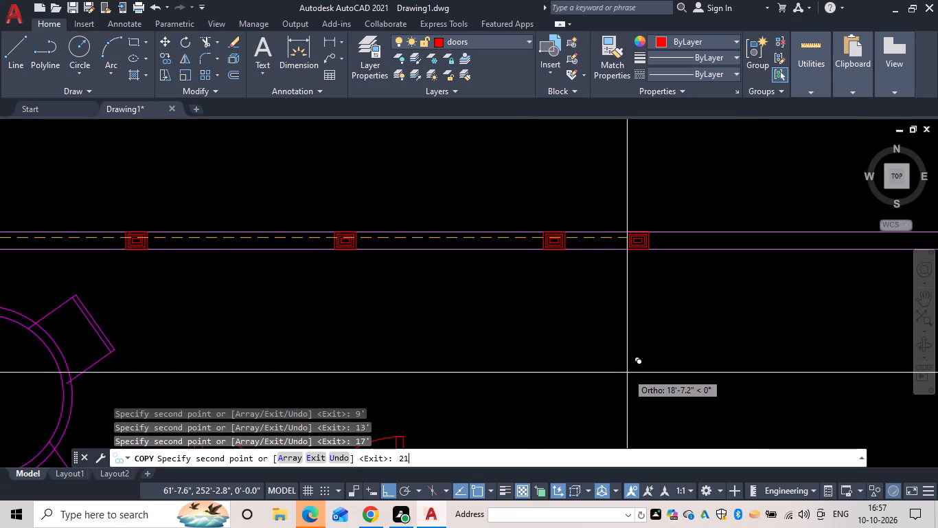
{"action": "type", "text": "'"}
{"action": "key", "text": "space"}
{"action": "scroll", "coordinate": [633, 368], "scroll_direction": "down", "scroll_amount": 2}
{"action": "middle_click_drag", "start_coordinate": [626, 363], "coordinate": [491, 326]}
{"action": "type", "text": "24'"}
{"action": "key", "text": "space"}
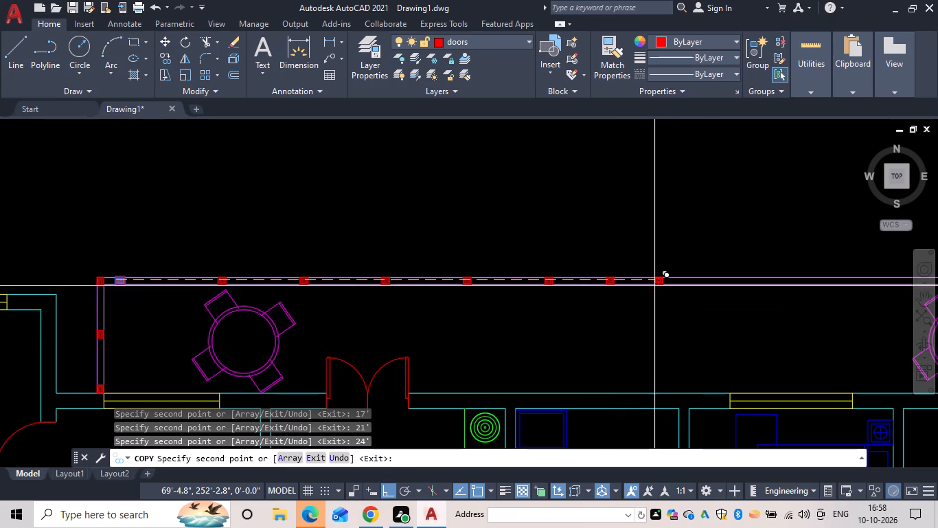
{"action": "key", "text": "2"}
{"action": "type", "text": "8'"}
{"action": "key", "text": "space"}
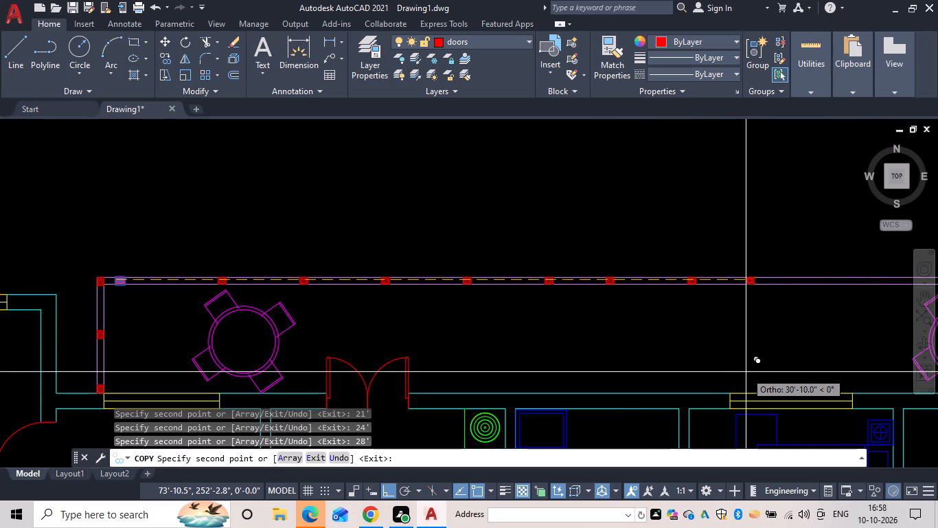
{"action": "type", "text": "32'"}
{"action": "key", "text": "space"}
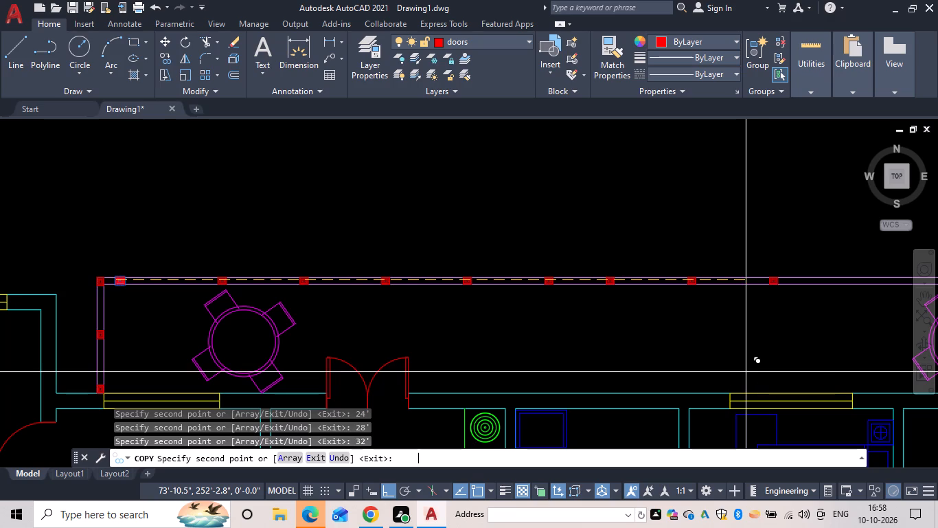
Place further post copies 36', 40' and 45' east of the original along the north railing.
{"action": "middle_click_drag", "start_coordinate": [897, 383], "coordinate": [723, 358]}
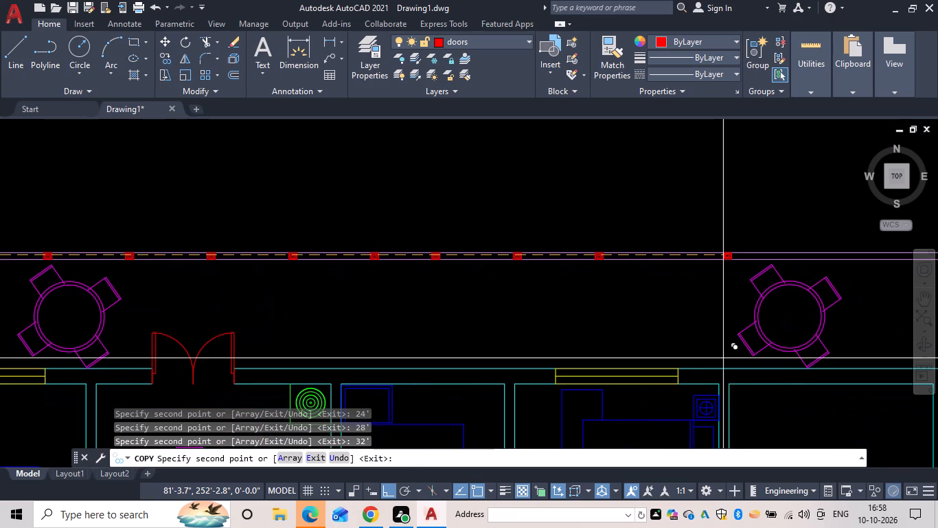
{"action": "type", "text": "36"}
{"action": "type", "text": "'"}
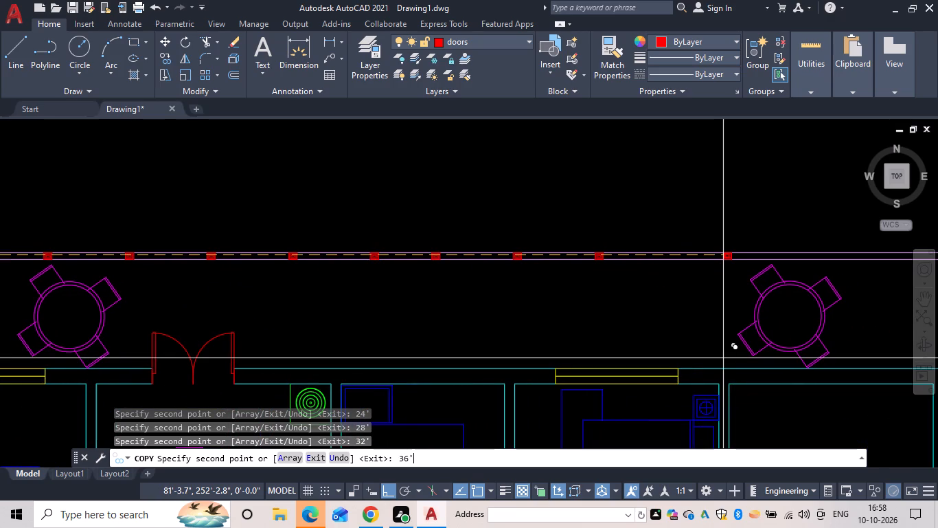
{"action": "key", "text": "space"}
{"action": "scroll", "coordinate": [720, 337], "scroll_direction": "down", "scroll_amount": 1}
{"action": "middle_click_drag", "start_coordinate": [715, 332], "coordinate": [623, 313]}
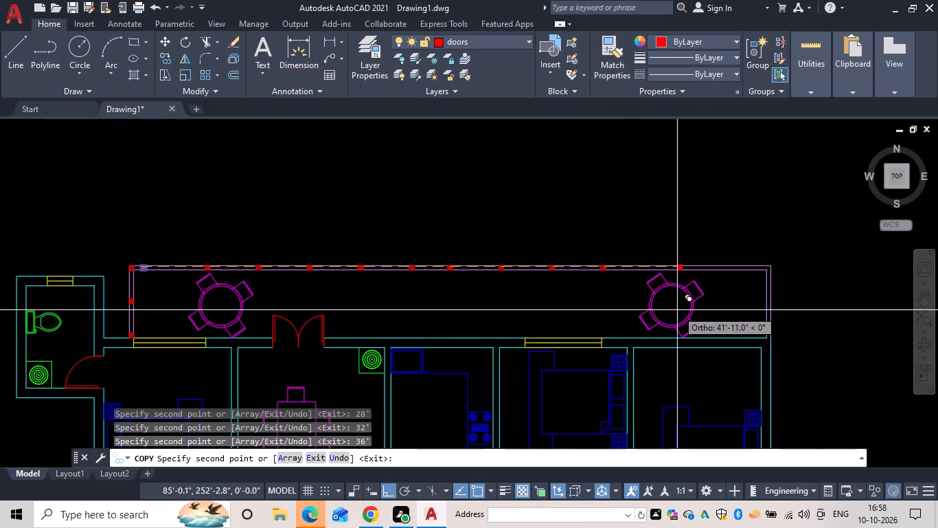
{"action": "type", "text": "40'"}
{"action": "key", "text": "space"}
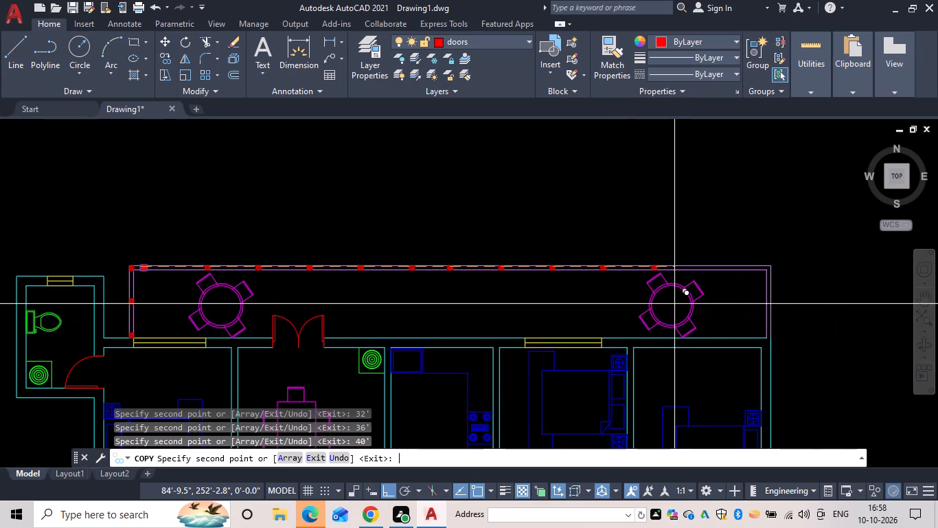
{"action": "type", "text": "45'"}
{"action": "key", "text": "space"}
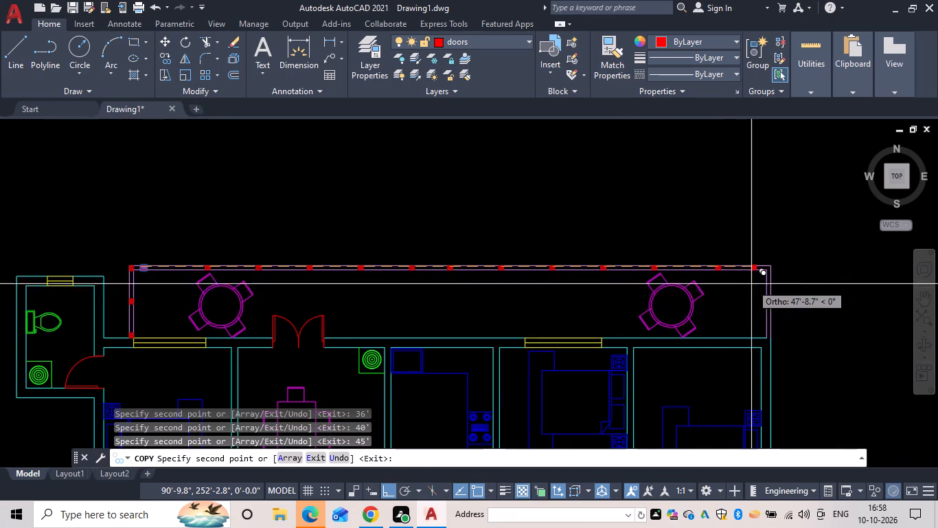
Place the last post copy at the balcony's northeast corner, flush with the outer edge of the east railing.
{"action": "scroll", "coordinate": [752, 283], "scroll_direction": "up", "scroll_amount": 3}
{"action": "middle_click_drag", "start_coordinate": [752, 283], "coordinate": [604, 293]}
{"action": "scroll", "coordinate": [658, 245], "scroll_direction": "up", "scroll_amount": 2}
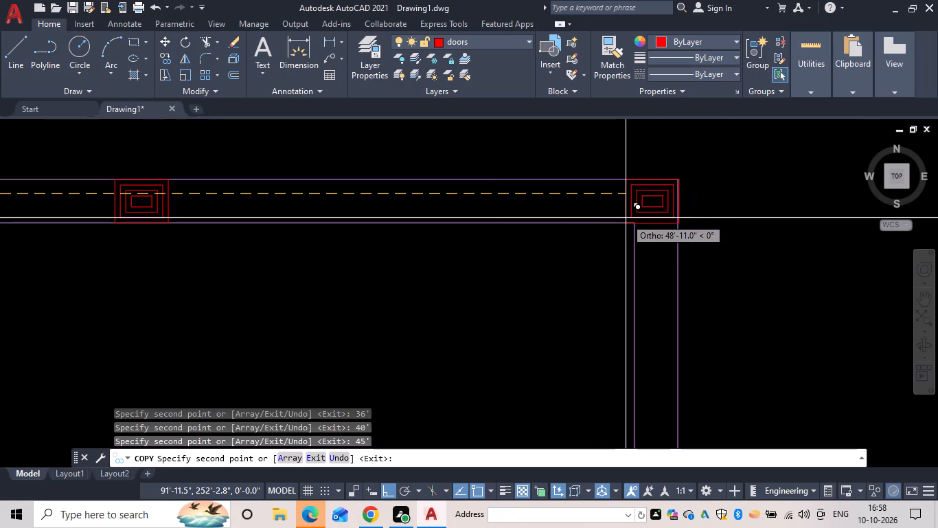
{"action": "scroll", "coordinate": [626, 218], "scroll_direction": "up", "scroll_amount": 1}
{"action": "middle_click_drag", "start_coordinate": [626, 218], "coordinate": [533, 291]}
{"action": "scroll", "coordinate": [534, 291], "scroll_direction": "up", "scroll_amount": 3}
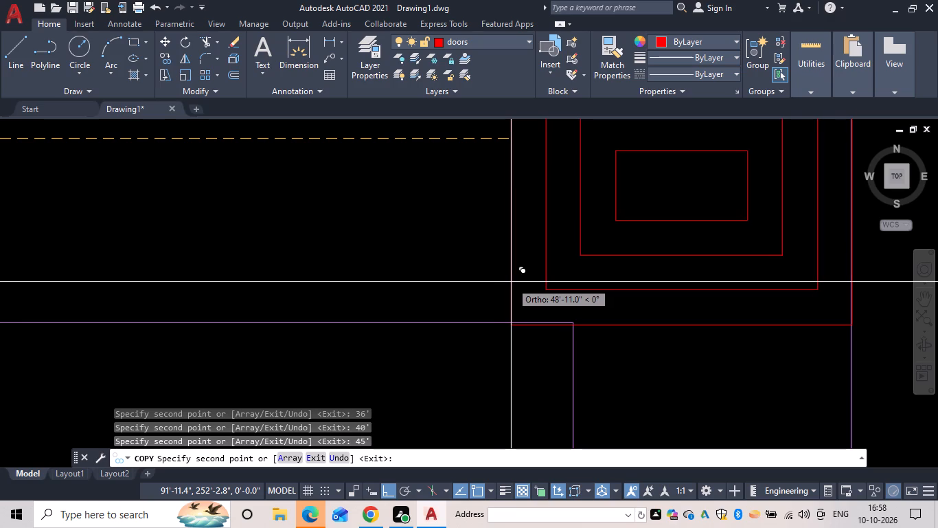
{"action": "left_click", "coordinate": [511, 282]}
{"action": "scroll", "coordinate": [504, 291], "scroll_direction": "down", "scroll_amount": 3}
{"action": "middle_click", "coordinate": [504, 291]}
{"action": "key", "text": "Escape"}
{"action": "key", "text": "Escape"}
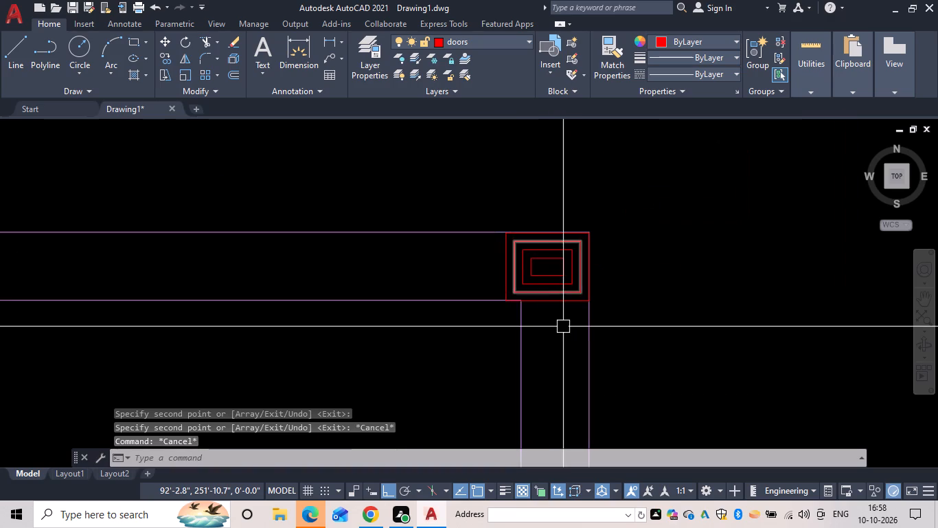
{"action": "key", "text": "Escape"}
Copy the northeast corner post a short distance straight south onto the east railing.
{"action": "key", "text": "space"}
{"action": "left_click_drag", "start_coordinate": [569, 327], "coordinate": [558, 308]}
{"action": "left_click", "coordinate": [542, 269]}
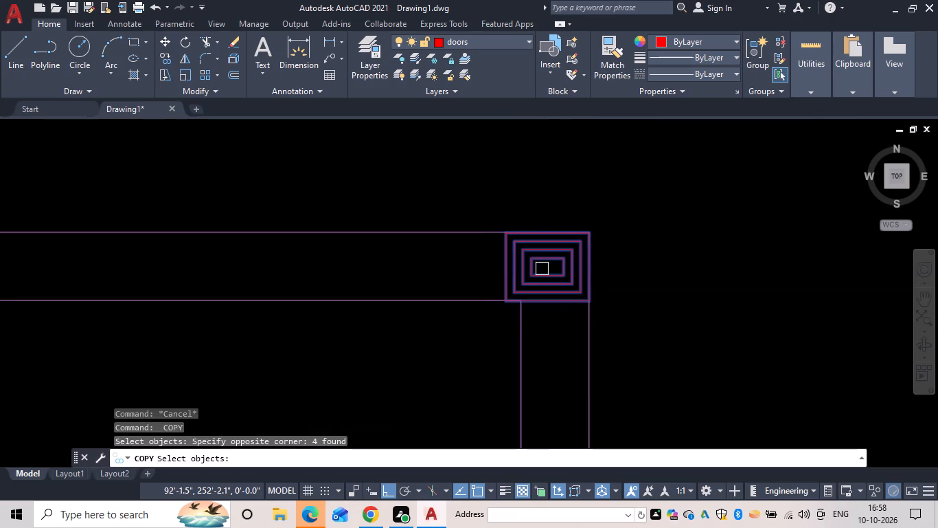
{"action": "key", "text": "space"}
{"action": "left_click_drag", "start_coordinate": [538, 298], "coordinate": [542, 311]}
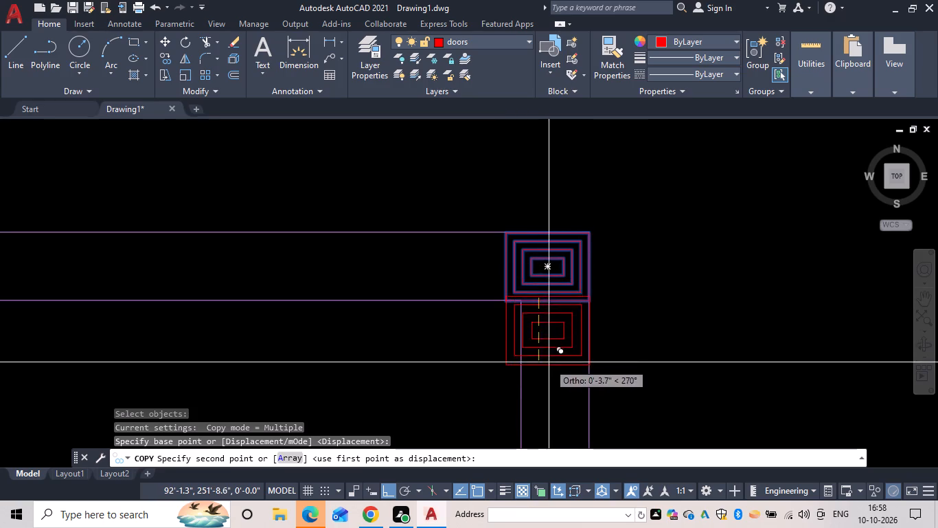
{"action": "middle_click_drag", "start_coordinate": [547, 385], "coordinate": [534, 305]}
{"action": "left_click", "coordinate": [540, 324]}
{"action": "key", "text": "Escape"}
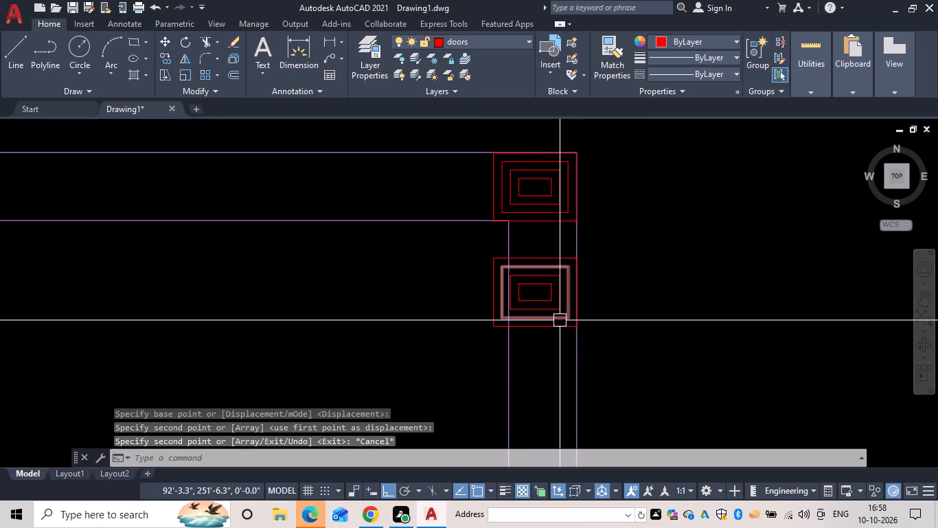
Rotate the copied post 270° about its northeast corner so it fits between the east railing lines.
{"action": "type", "text": "ro"}
{"action": "key", "text": "space"}
{"action": "left_click_drag", "start_coordinate": [547, 360], "coordinate": [544, 332]}
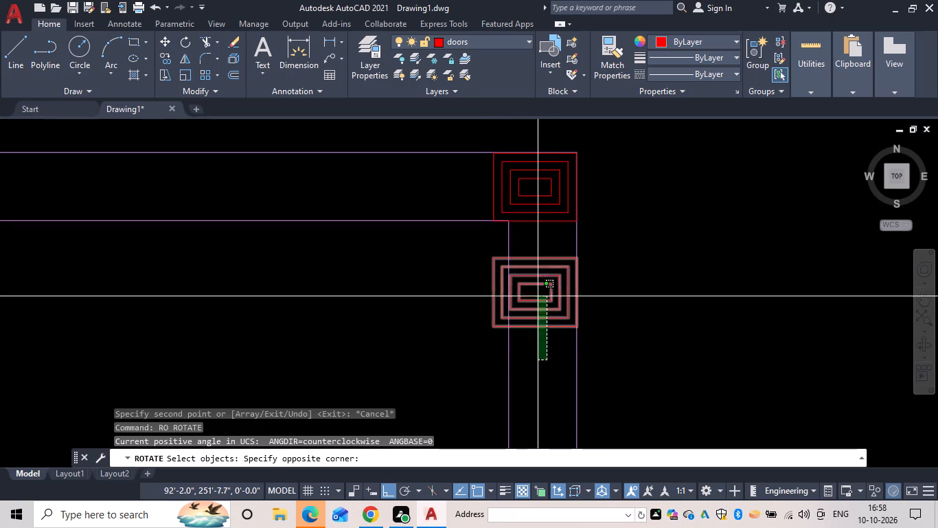
{"action": "left_click", "coordinate": [536, 283]}
{"action": "key", "text": "space"}
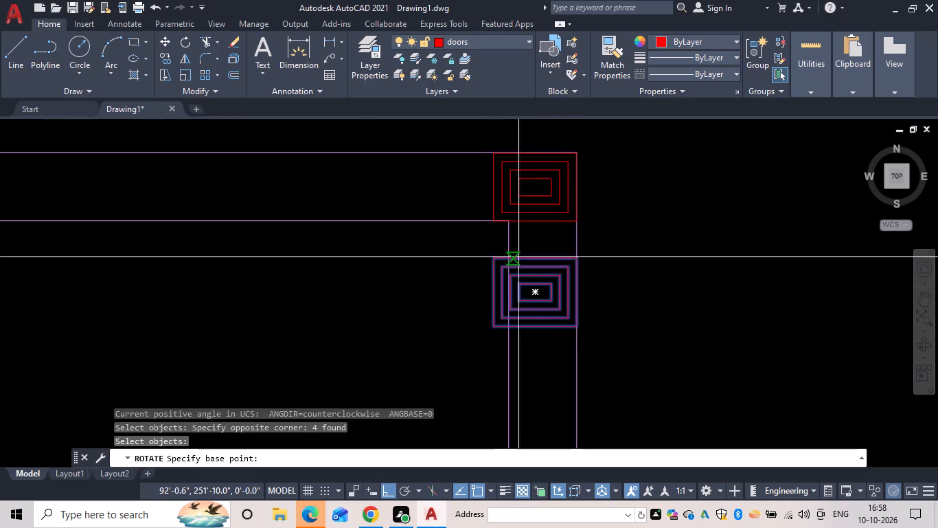
{"action": "left_click_drag", "start_coordinate": [577, 263], "coordinate": [580, 280]}
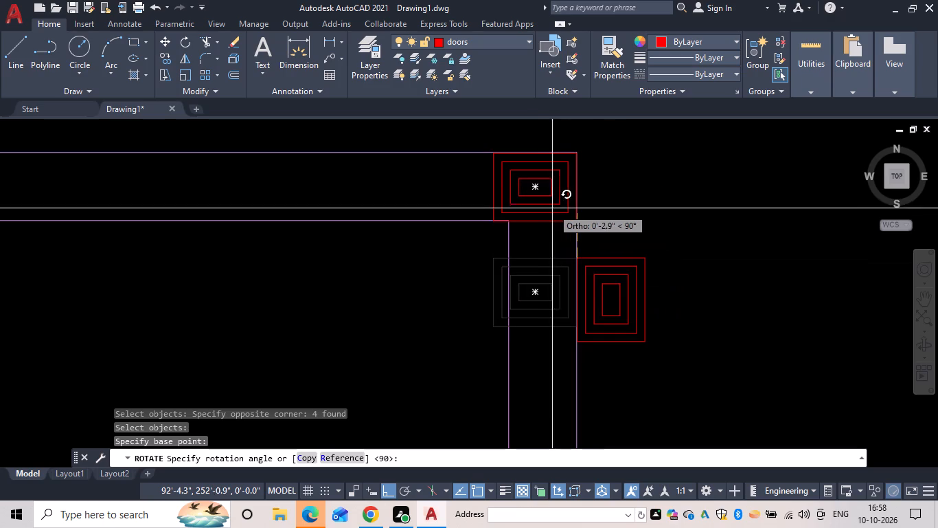
{"action": "left_click", "coordinate": [552, 354]}
{"action": "key", "text": "Escape"}
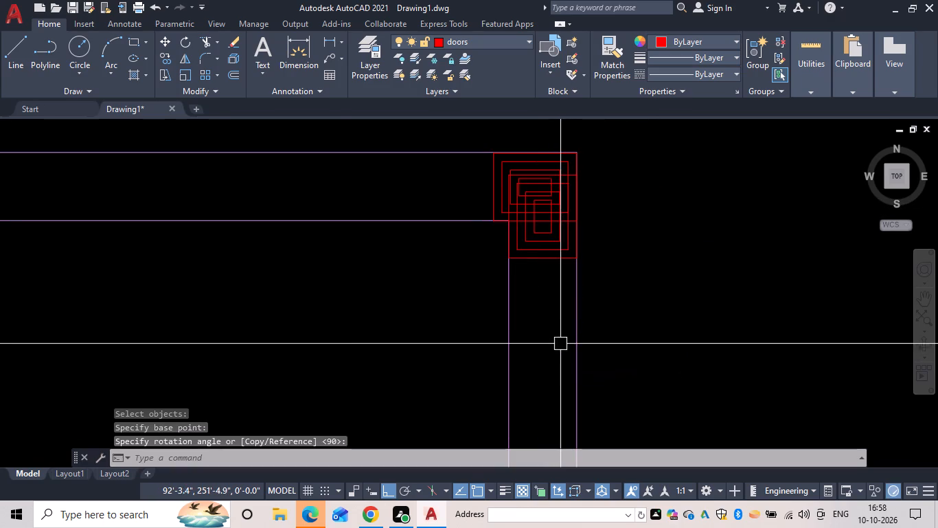
Move the rotated post 2'8" south along the east railing.
{"action": "key", "text": "m"}
{"action": "key", "text": "space"}
{"action": "left_click_drag", "start_coordinate": [554, 331], "coordinate": [553, 320]}
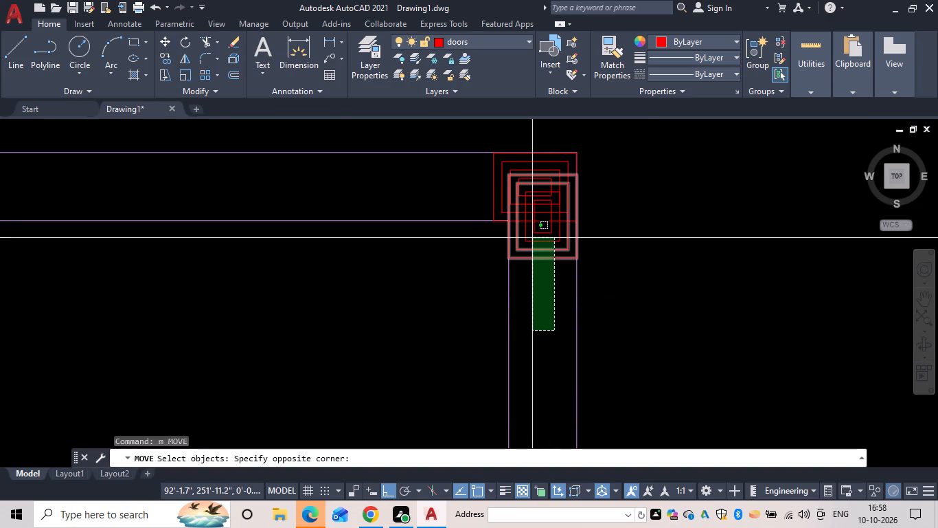
{"action": "left_click", "coordinate": [533, 229]}
{"action": "key", "text": "space"}
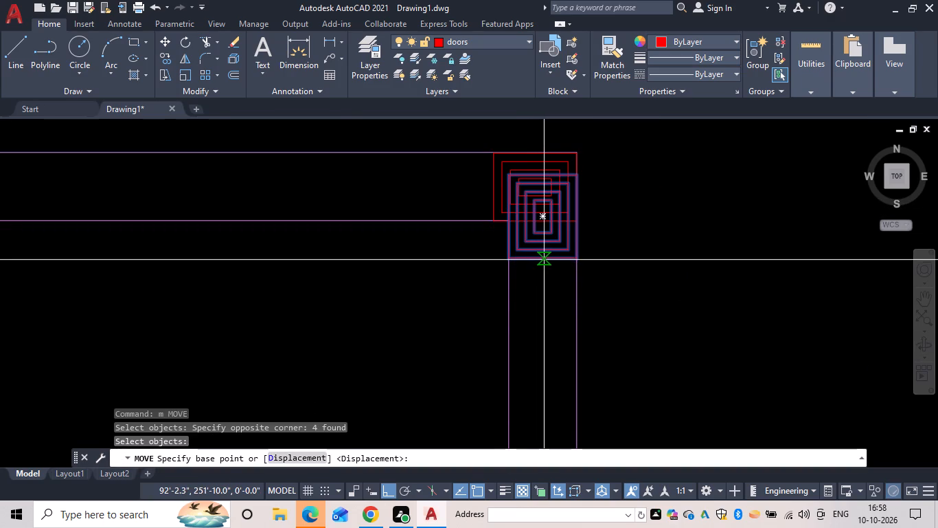
{"action": "left_click", "coordinate": [546, 259]}
{"action": "type", "text": "2'8"}
{"action": "key", "text": "space"}
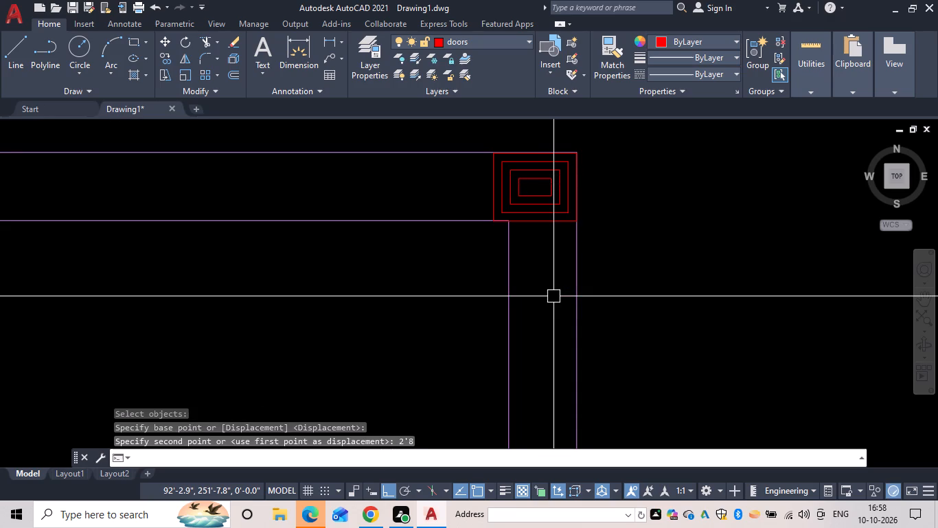
{"action": "key", "text": "Escape"}
{"action": "key", "text": "Escape"}
Copy the east railing post by its southeast corner to the railing's south end, where it meets the house wall.
{"action": "scroll", "coordinate": [547, 288], "scroll_direction": "down", "scroll_amount": 3}
{"action": "middle_click_drag", "start_coordinate": [536, 275], "coordinate": [534, 136]}
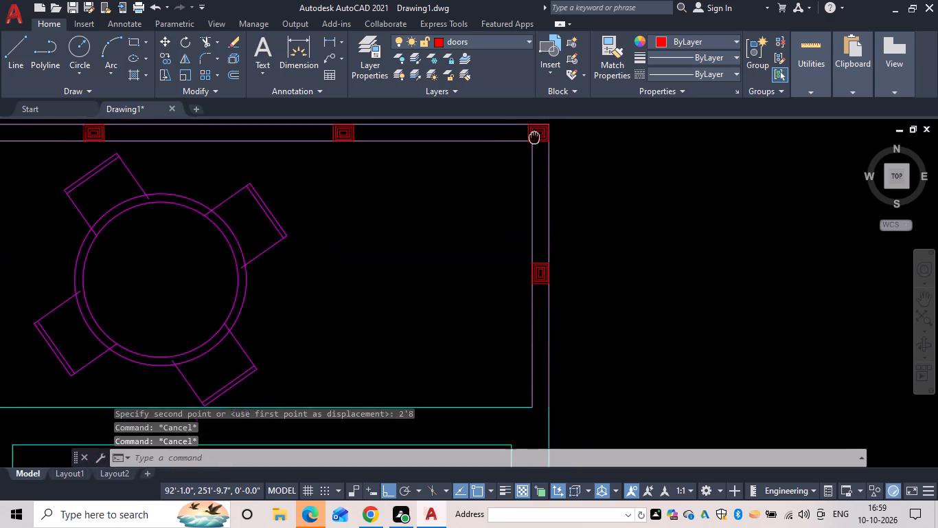
{"action": "middle_click_drag", "start_coordinate": [534, 136], "coordinate": [531, 135]}
{"action": "scroll", "coordinate": [534, 272], "scroll_direction": "up", "scroll_amount": 1}
{"action": "middle_click_drag", "start_coordinate": [534, 269], "coordinate": [474, 142]}
{"action": "scroll", "coordinate": [499, 223], "scroll_direction": "down", "scroll_amount": 2}
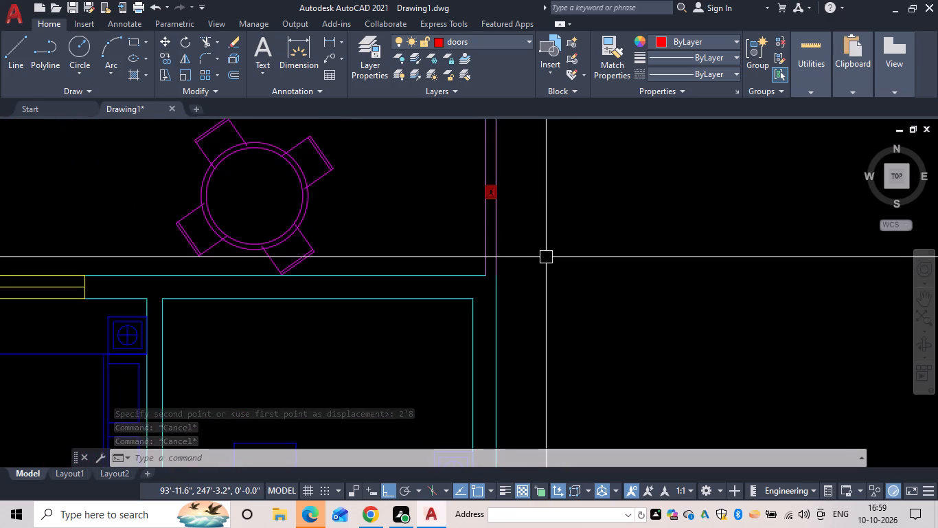
{"action": "scroll", "coordinate": [525, 228], "scroll_direction": "up", "scroll_amount": 2}
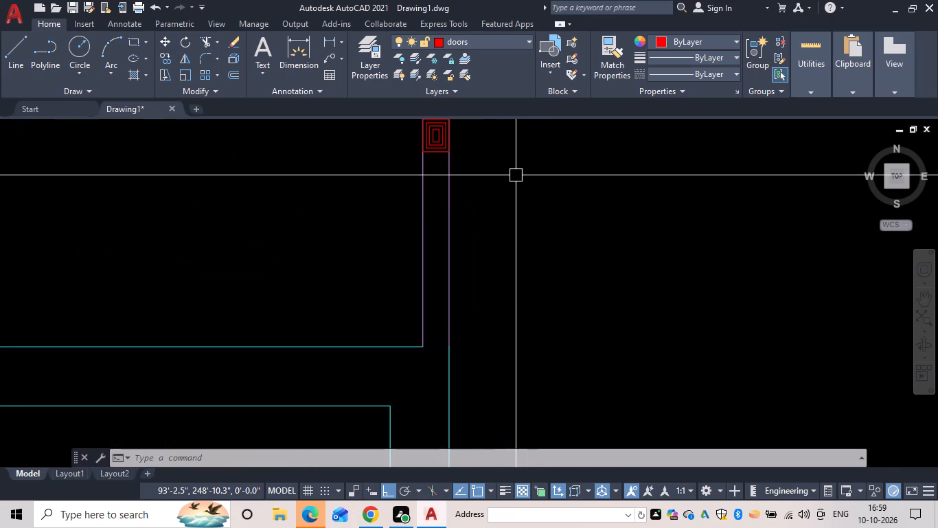
{"action": "key", "text": "Escape"}
{"action": "type", "text": "co"}
{"action": "key", "text": "space"}
{"action": "scroll", "coordinate": [437, 118], "scroll_direction": "up", "scroll_amount": 1}
{"action": "middle_click_drag", "start_coordinate": [437, 118], "coordinate": [461, 291]}
{"action": "scroll", "coordinate": [463, 270], "scroll_direction": "up", "scroll_amount": 1}
{"action": "middle_click_drag", "start_coordinate": [446, 276], "coordinate": [494, 402]}
{"action": "scroll", "coordinate": [494, 408], "scroll_direction": "down", "scroll_amount": 1}
{"action": "scroll", "coordinate": [479, 291], "scroll_direction": "up", "scroll_amount": 3}
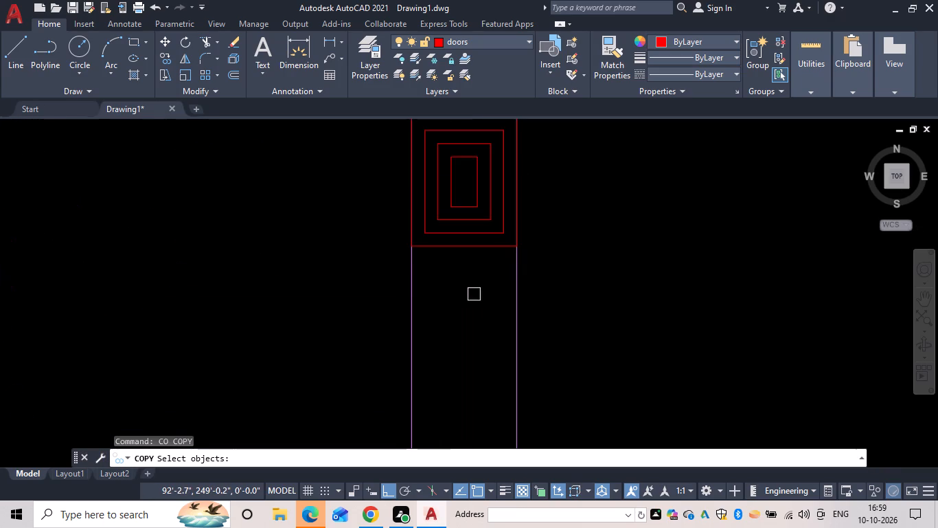
{"action": "left_click_drag", "start_coordinate": [474, 294], "coordinate": [464, 238]}
{"action": "left_click_drag", "start_coordinate": [446, 181], "coordinate": [452, 203]}
{"action": "key", "text": "space"}
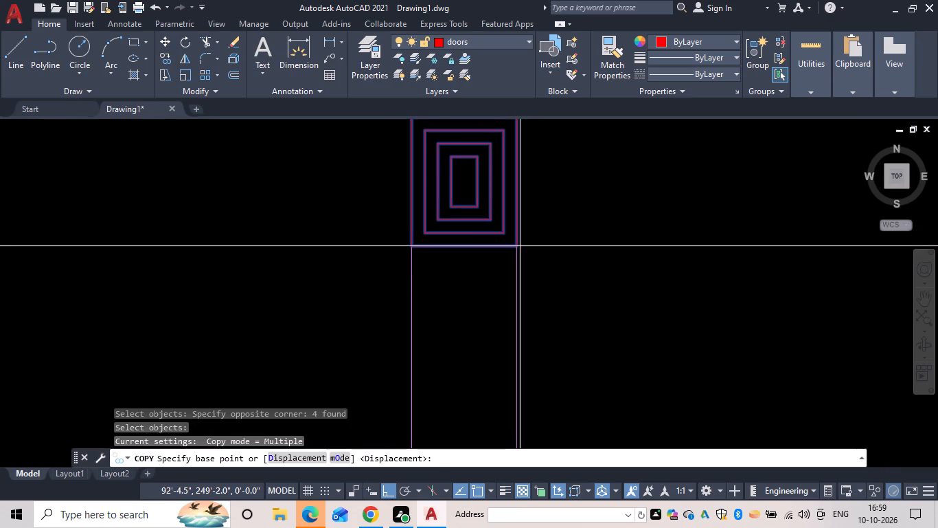
{"action": "left_click", "coordinate": [515, 247]}
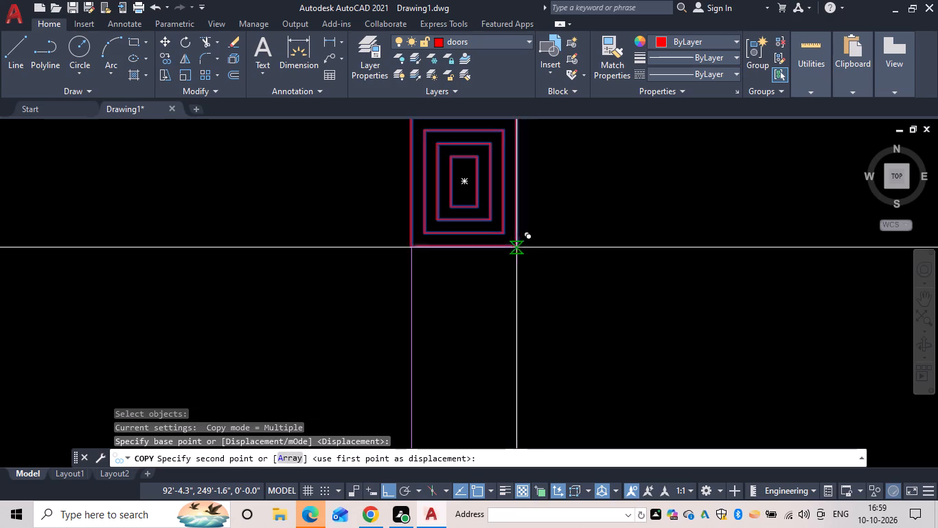
{"action": "scroll", "coordinate": [516, 274], "scroll_direction": "down", "scroll_amount": 2}
{"action": "middle_click_drag", "start_coordinate": [509, 268], "coordinate": [488, 153]}
{"action": "middle_click_drag", "start_coordinate": [479, 289], "coordinate": [470, 167]}
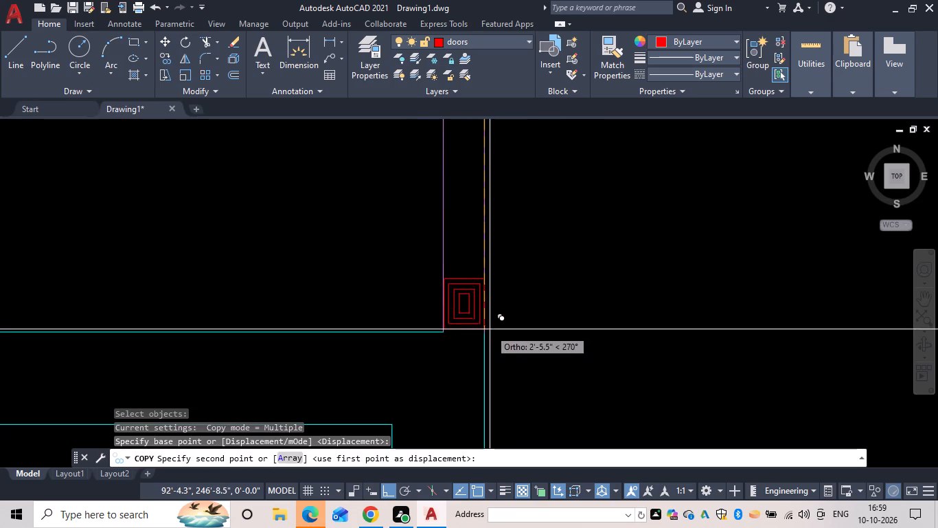
{"action": "left_click", "coordinate": [483, 335]}
{"action": "key", "text": "Escape"}
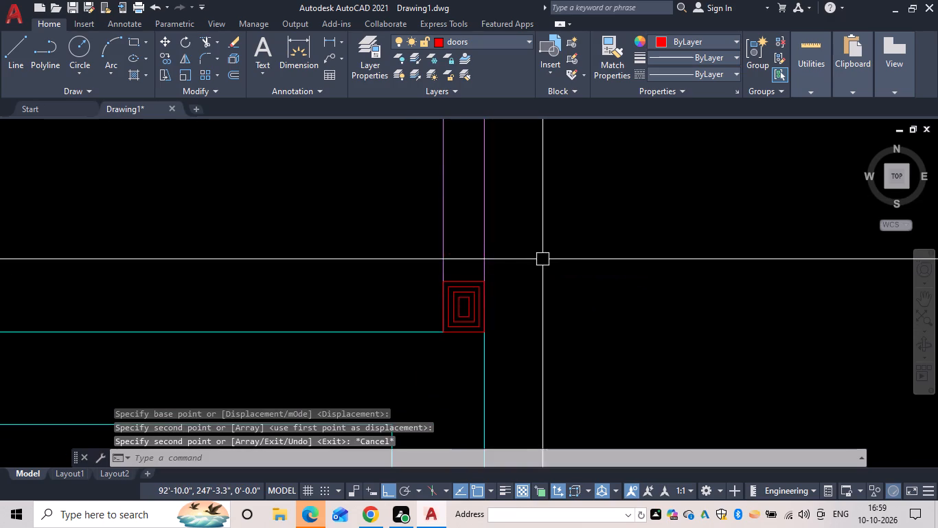
Erase the horizontal post on the north railing immediately east of the northwest corner post.
{"action": "scroll", "coordinate": [544, 265], "scroll_direction": "down", "scroll_amount": 3}
{"action": "middle_click_drag", "start_coordinate": [544, 265], "coordinate": [677, 376]}
{"action": "scroll", "coordinate": [480, 322], "scroll_direction": "down", "scroll_amount": 1}
{"action": "middle_click_drag", "start_coordinate": [477, 321], "coordinate": [645, 279]}
{"action": "middle_click_drag", "start_coordinate": [325, 289], "coordinate": [499, 282]}
{"action": "scroll", "coordinate": [446, 288], "scroll_direction": "down", "scroll_amount": 1}
{"action": "scroll", "coordinate": [197, 234], "scroll_direction": "up", "scroll_amount": 4}
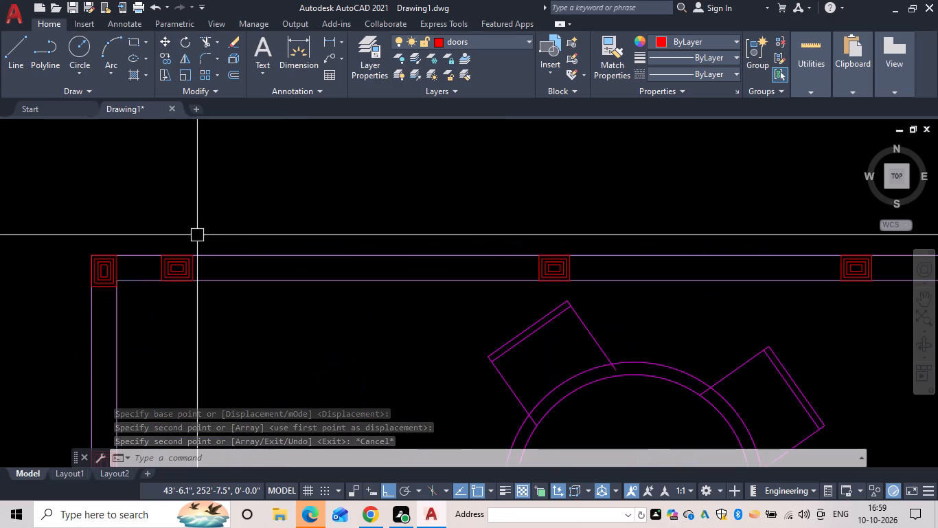
{"action": "scroll", "coordinate": [161, 259], "scroll_direction": "up", "scroll_amount": 2}
{"action": "left_click_drag", "start_coordinate": [287, 277], "coordinate": [217, 273]}
{"action": "left_click", "coordinate": [153, 264]}
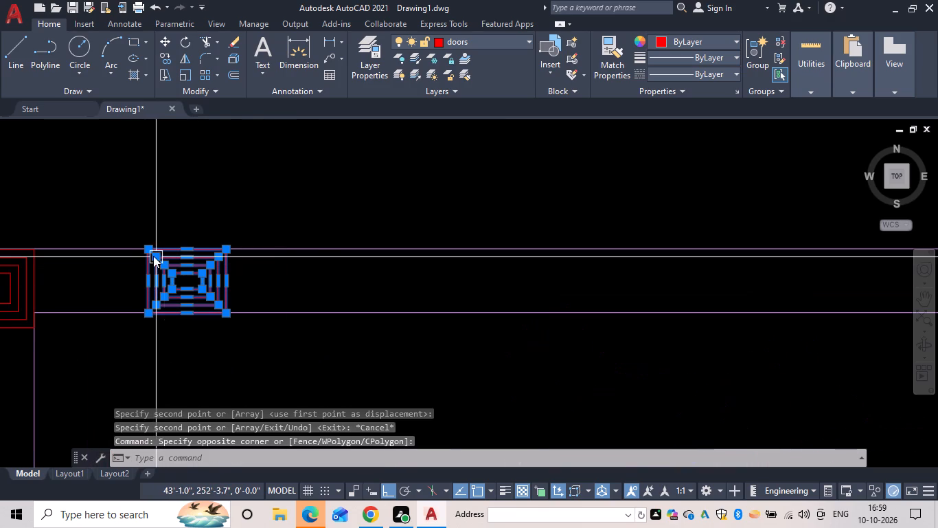
{"action": "key", "text": "e"}
{"action": "key", "text": "space"}
{"action": "type", "text": "e"}
{"action": "key", "text": "space"}
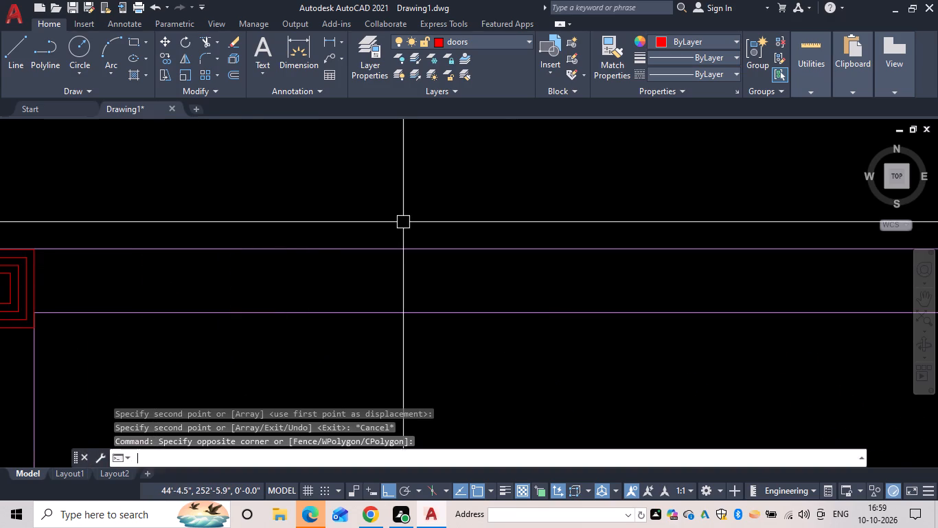
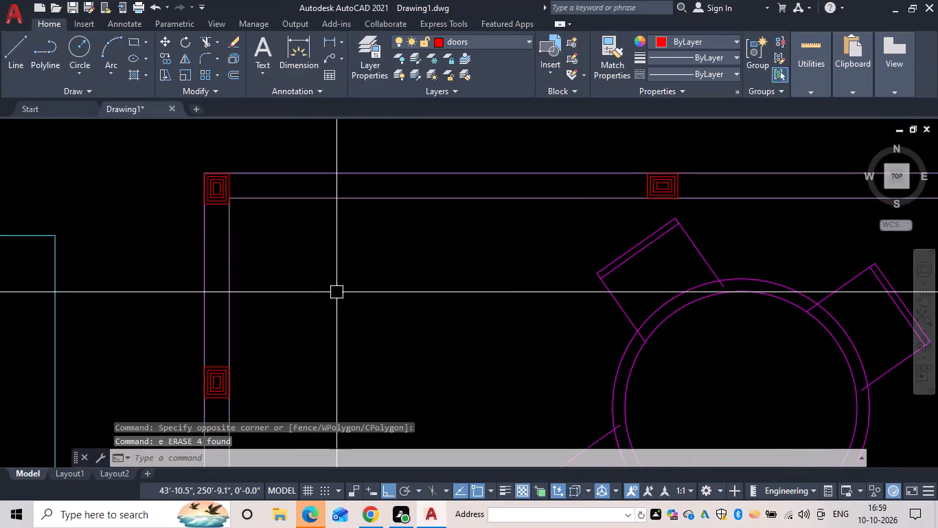
On the windows layer, draw a line across the thickness of the easternmost bedroom's north wall, near the wall's middle.
{"action": "middle_click_drag", "start_coordinate": [328, 289], "coordinate": [296, 232]}
{"action": "scroll", "coordinate": [353, 313], "scroll_direction": "down", "scroll_amount": 2}
{"action": "middle_click_drag", "start_coordinate": [351, 313], "coordinate": [286, 250]}
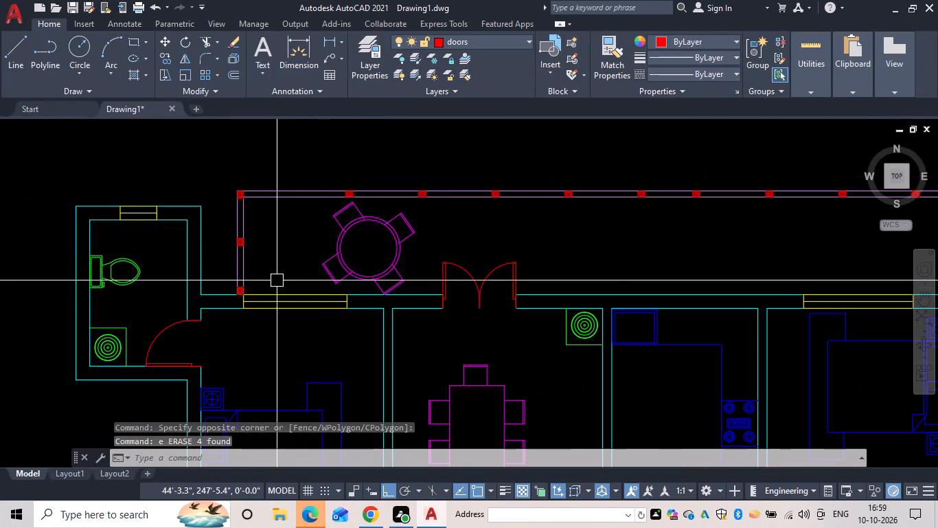
{"action": "scroll", "coordinate": [641, 338], "scroll_direction": "down", "scroll_amount": 1}
{"action": "middle_click_drag", "start_coordinate": [641, 338], "coordinate": [461, 309]}
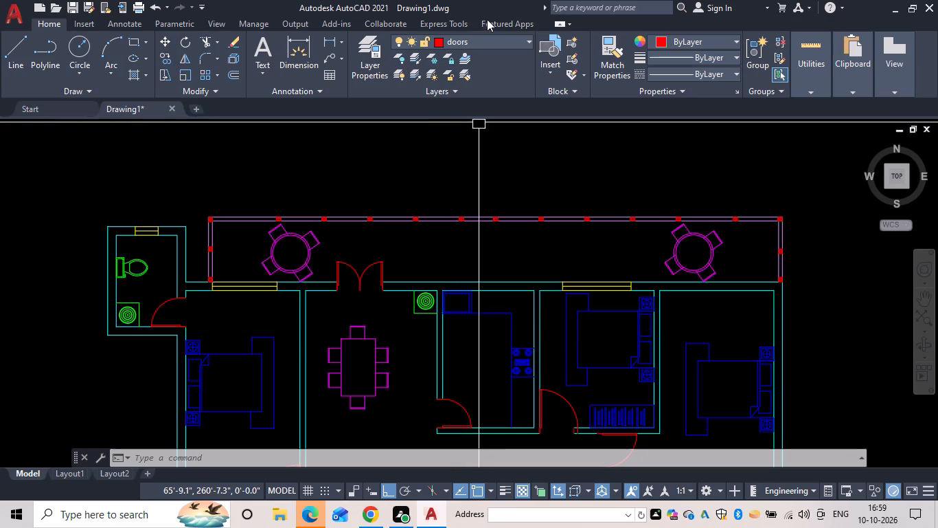
{"action": "left_click", "coordinate": [497, 41]}
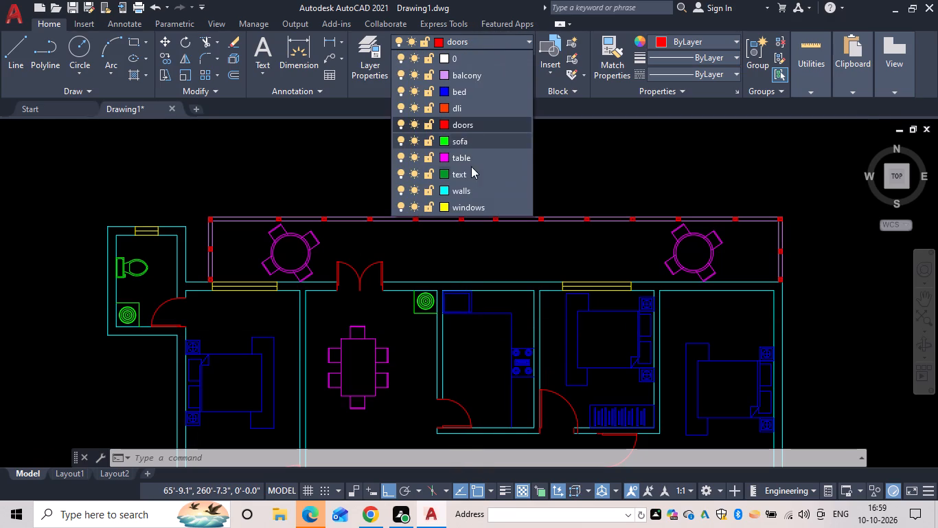
{"action": "left_click", "coordinate": [463, 207]}
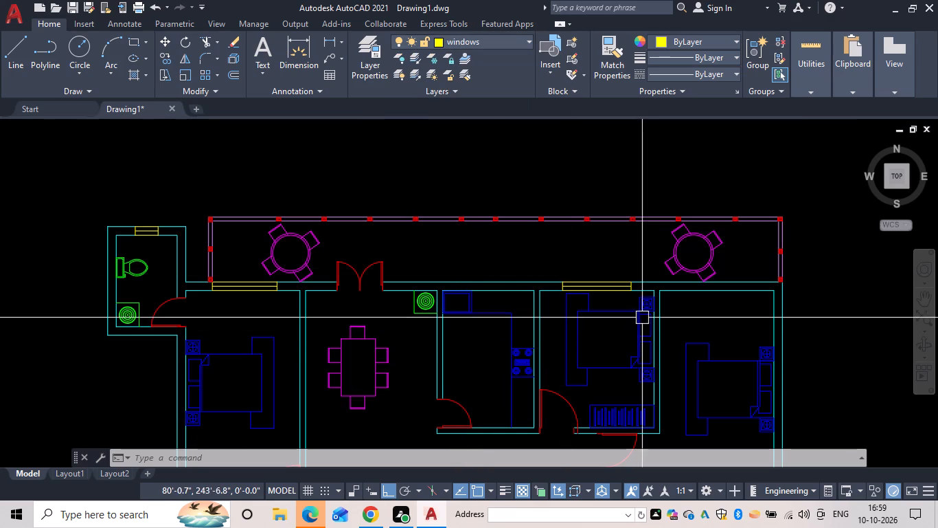
{"action": "key", "text": "Escape"}
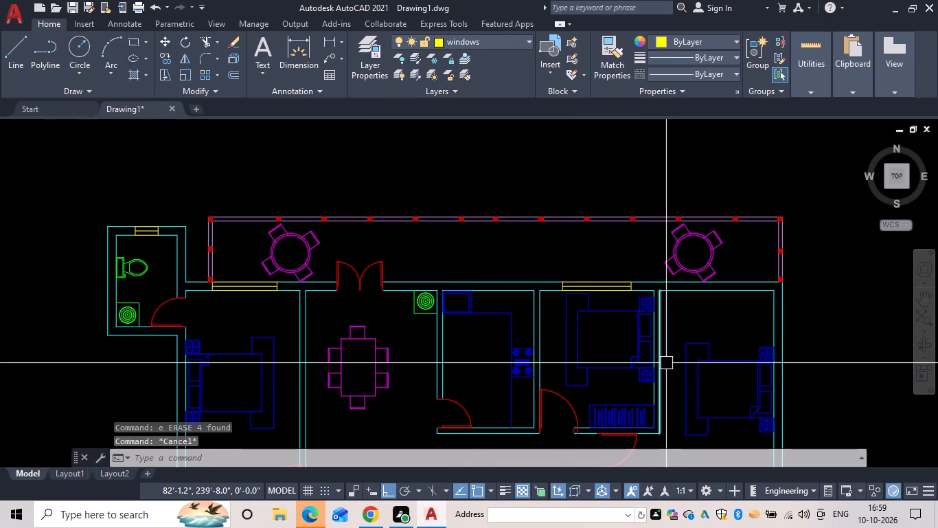
{"action": "type", "text": "l"}
{"action": "key", "text": "space"}
{"action": "scroll", "coordinate": [722, 289], "scroll_direction": "up", "scroll_amount": 3}
{"action": "middle_click_drag", "start_coordinate": [680, 292], "coordinate": [628, 307]}
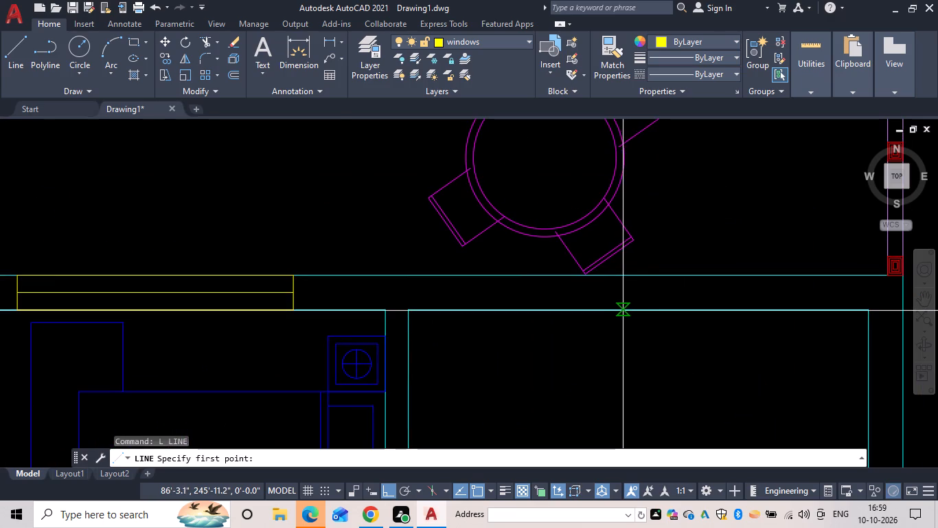
{"action": "middle_click_drag", "start_coordinate": [657, 337], "coordinate": [636, 337]}
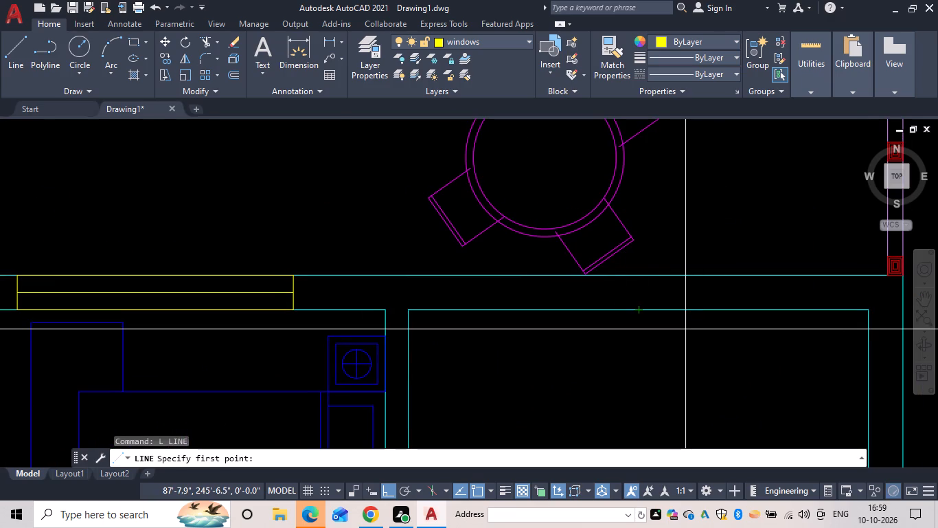
{"action": "left_click", "coordinate": [618, 310]}
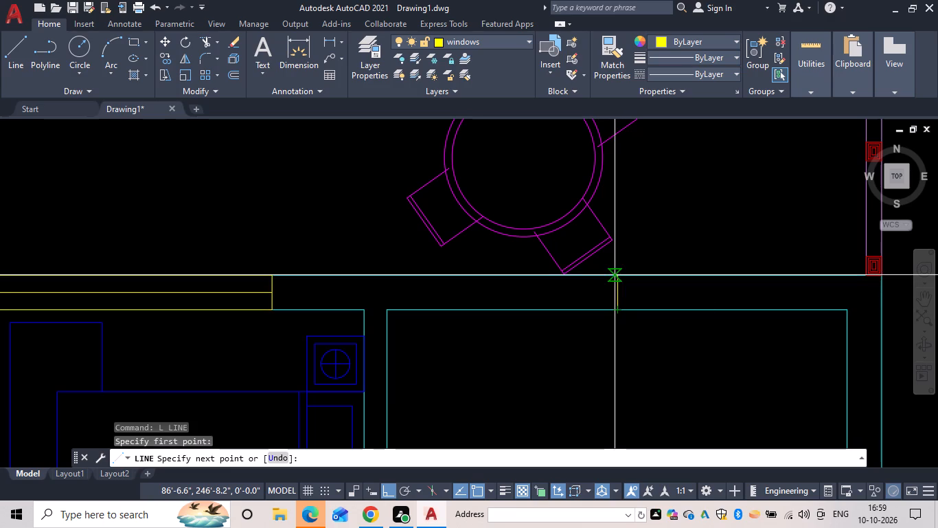
{"action": "left_click", "coordinate": [619, 274]}
{"action": "key", "text": "Escape"}
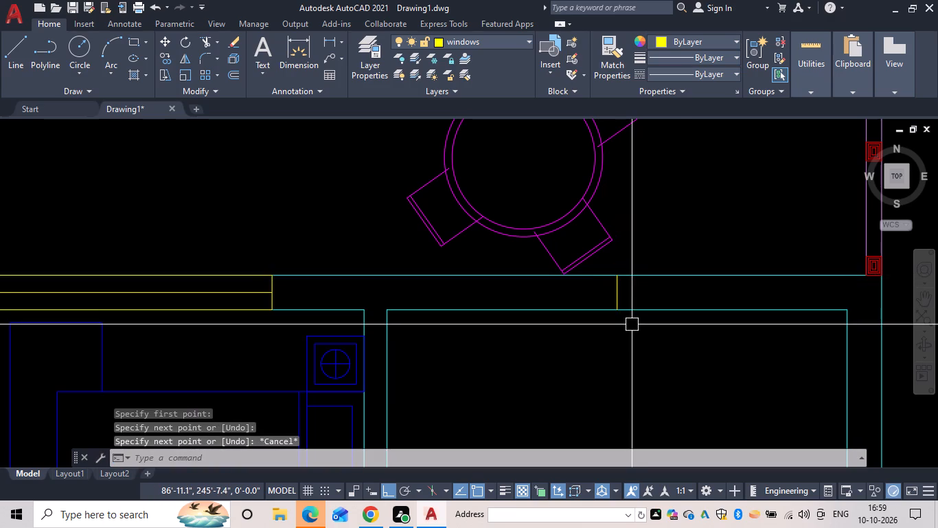
Offset the line across the bedroom's north wall by 3' to both its west and east sides.
{"action": "type", "text": "of 3'"}
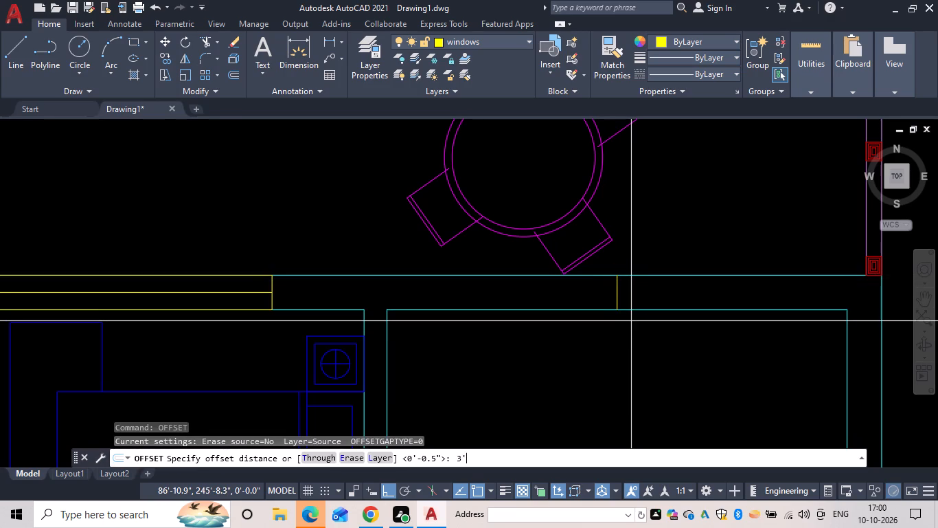
{"action": "key", "text": "space"}
{"action": "left_click_drag", "start_coordinate": [616, 291], "coordinate": [597, 294]}
{"action": "left_click_drag", "start_coordinate": [565, 300], "coordinate": [575, 300]}
{"action": "left_click_drag", "start_coordinate": [613, 292], "coordinate": [624, 291]}
{"action": "left_click", "coordinate": [645, 291]}
{"action": "key", "text": "Escape"}
Trim away both wall lines between the two offset lines, together with the middle line, to open the bedroom's north wall.
{"action": "key", "text": "t"}
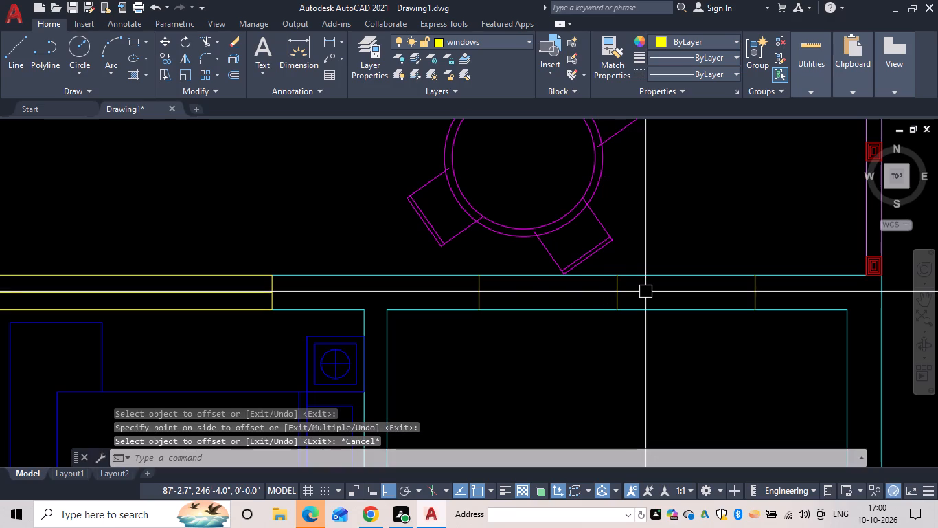
{"action": "type", "text": "r"}
{"action": "key", "text": "space"}
{"action": "left_click_drag", "start_coordinate": [569, 333], "coordinate": [590, 329]}
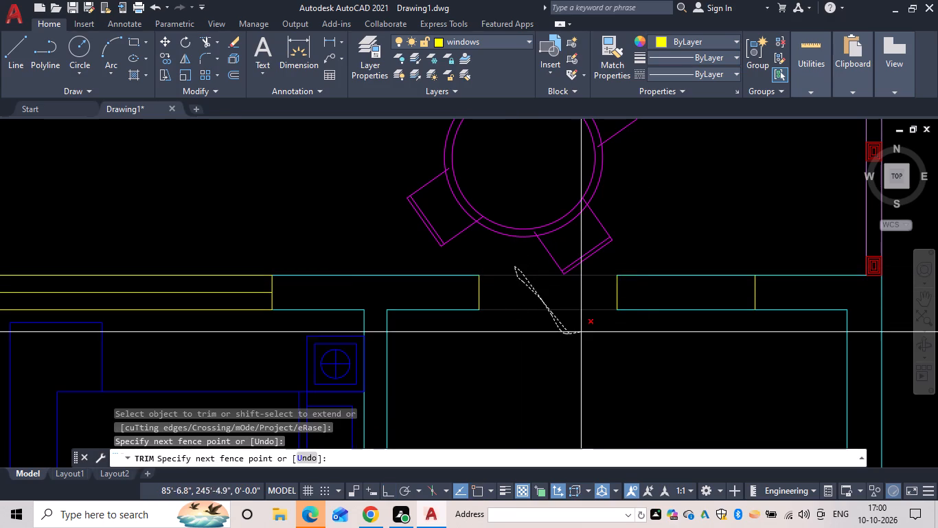
{"action": "left_click_drag", "start_coordinate": [590, 329], "coordinate": [655, 305]}
{"action": "key", "text": "Escape"}
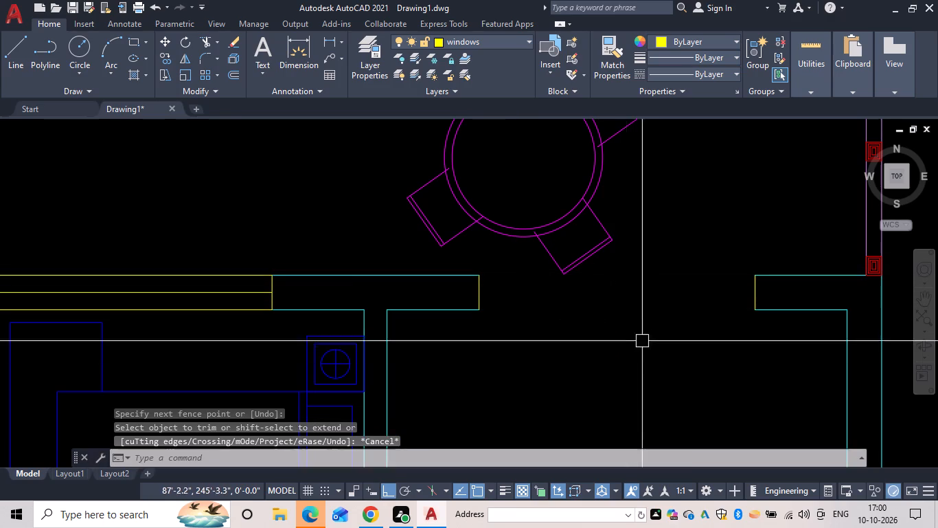
Move the balcony's eastern round table with its chairs about 4'6" straight west, away from the new wall opening.
{"action": "scroll", "coordinate": [625, 351], "scroll_direction": "down", "scroll_amount": 2}
{"action": "middle_click_drag", "start_coordinate": [624, 351], "coordinate": [697, 318]}
{"action": "scroll", "coordinate": [568, 364], "scroll_direction": "down", "scroll_amount": 2}
{"action": "middle_click_drag", "start_coordinate": [568, 364], "coordinate": [740, 360]}
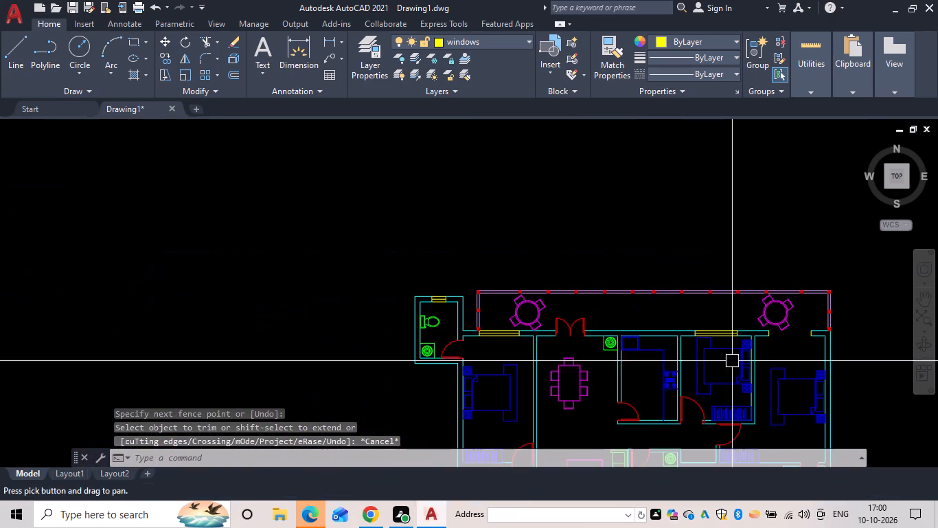
{"action": "scroll", "coordinate": [553, 367], "scroll_direction": "up", "scroll_amount": 2}
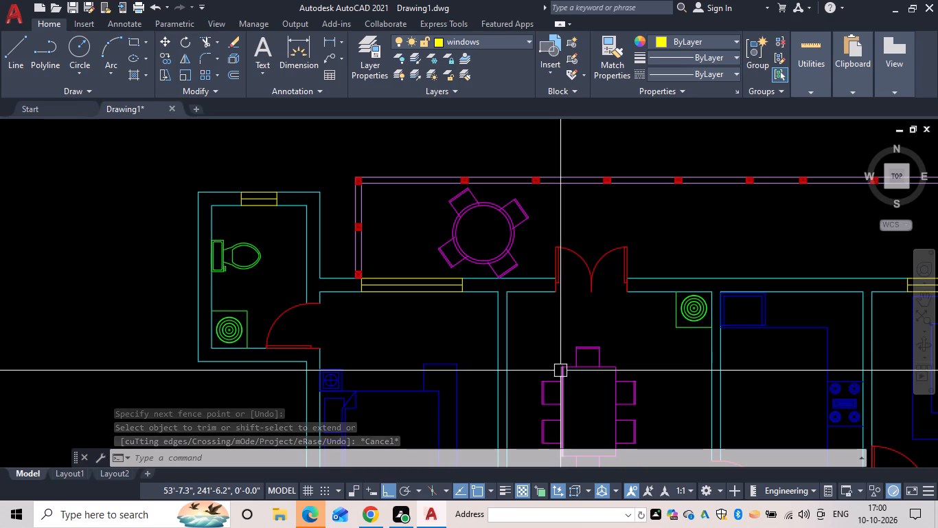
{"action": "scroll", "coordinate": [545, 384], "scroll_direction": "down", "scroll_amount": 2}
{"action": "middle_click_drag", "start_coordinate": [545, 384], "coordinate": [501, 347]}
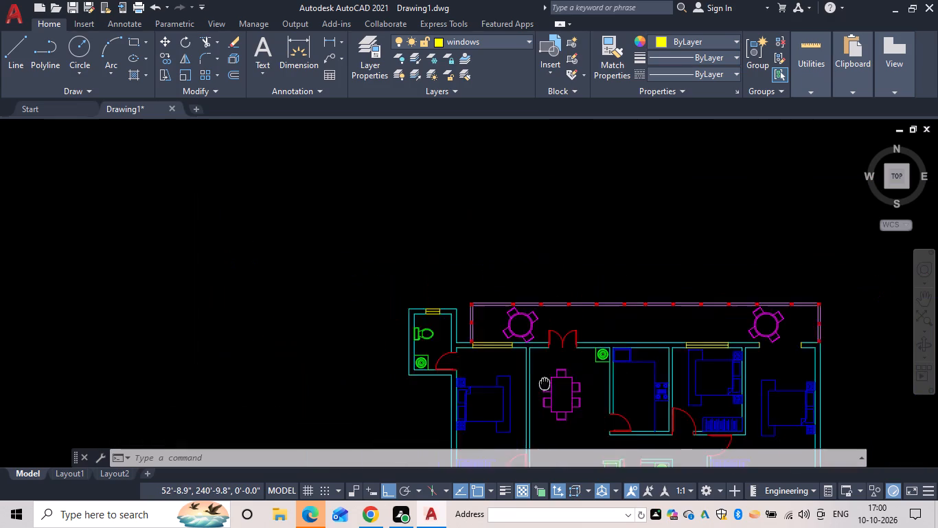
{"action": "middle_click_drag", "start_coordinate": [501, 347], "coordinate": [470, 329]}
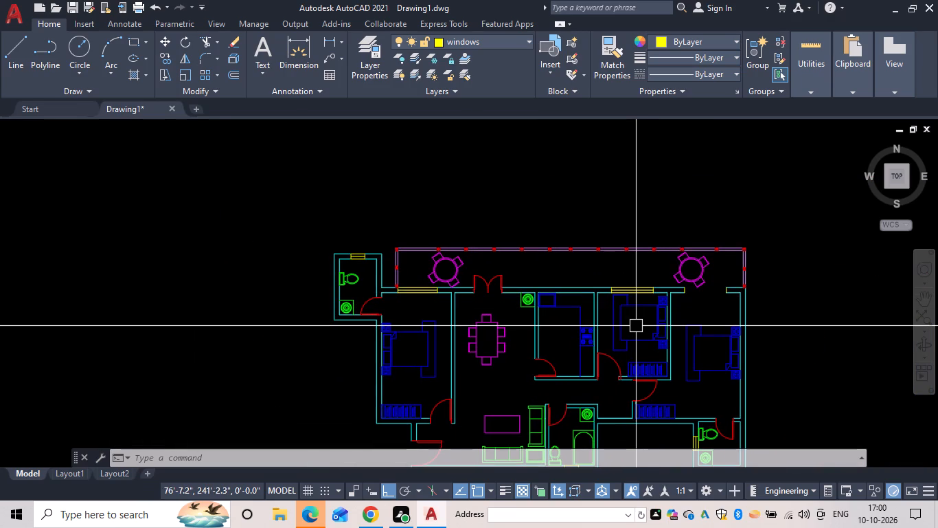
{"action": "key", "text": "Escape"}
{"action": "type", "text": "m"}
{"action": "key", "text": "space"}
{"action": "scroll", "coordinate": [757, 282], "scroll_direction": "up", "scroll_amount": 1}
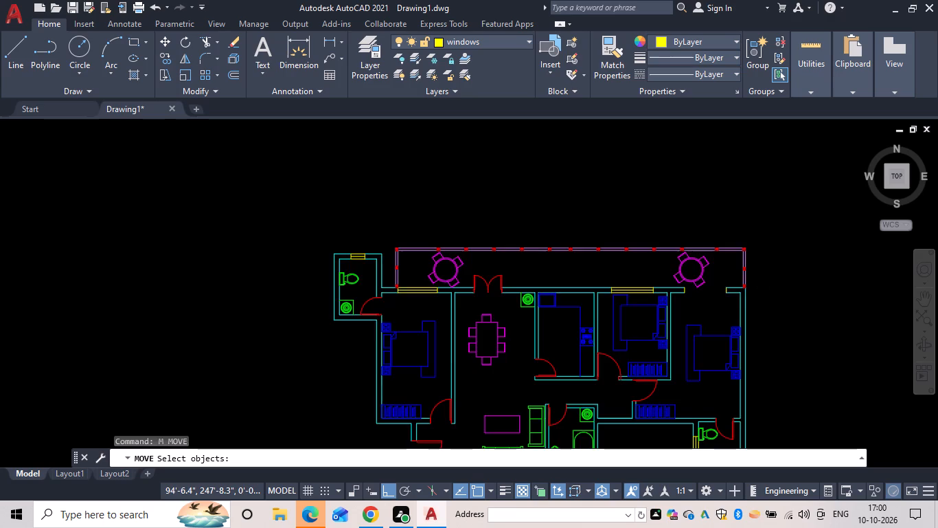
{"action": "scroll", "coordinate": [753, 283], "scroll_direction": "up", "scroll_amount": 1}
{"action": "left_click_drag", "start_coordinate": [639, 308], "coordinate": [628, 297]}
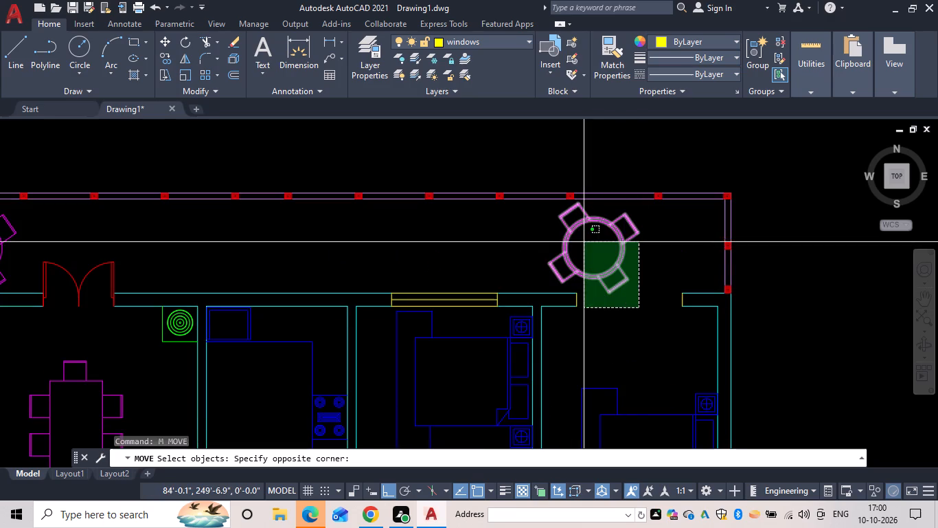
{"action": "left_click", "coordinate": [606, 244]}
{"action": "key", "text": "space"}
{"action": "left_click_drag", "start_coordinate": [598, 235], "coordinate": [573, 236]}
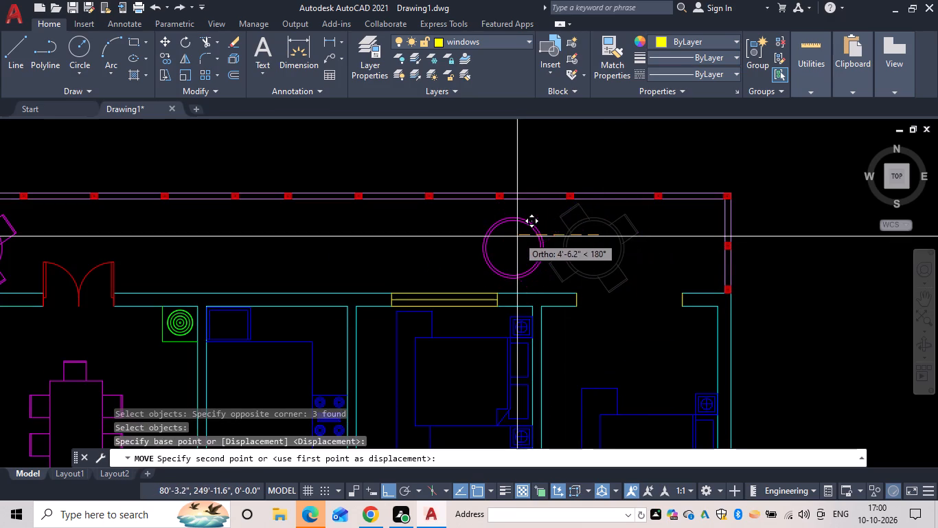
{"action": "left_click", "coordinate": [517, 236]}
{"action": "key", "text": "Escape"}
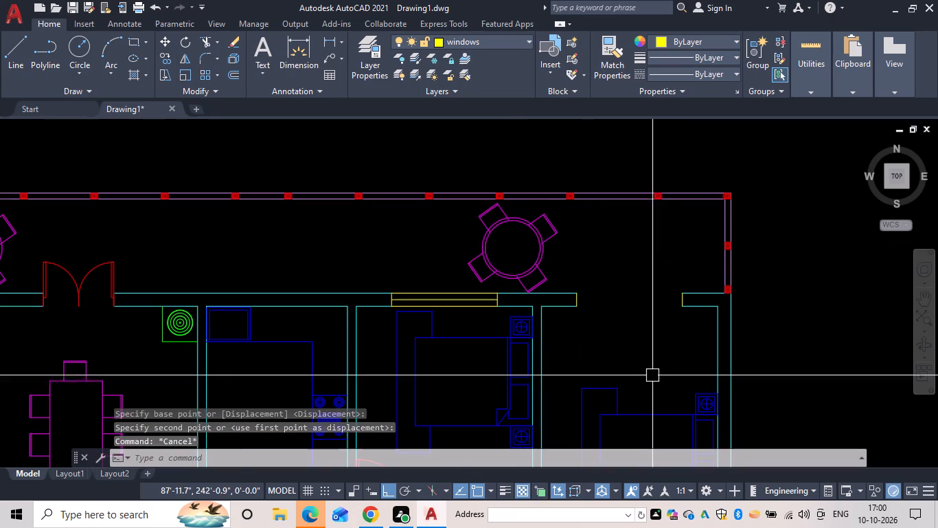
Make the text layer current for labelling the northwest bathroom.
{"action": "scroll", "coordinate": [652, 377], "scroll_direction": "down", "scroll_amount": 1}
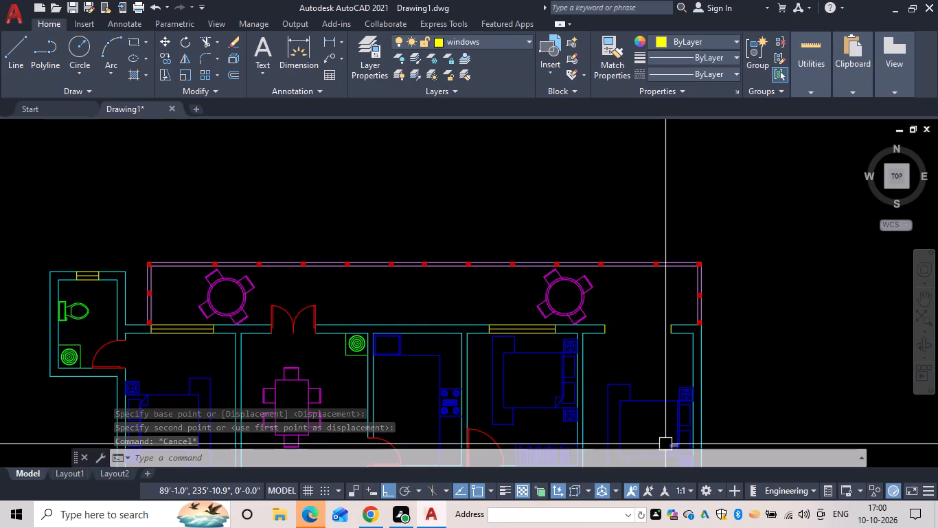
{"action": "left_click", "coordinate": [506, 43]}
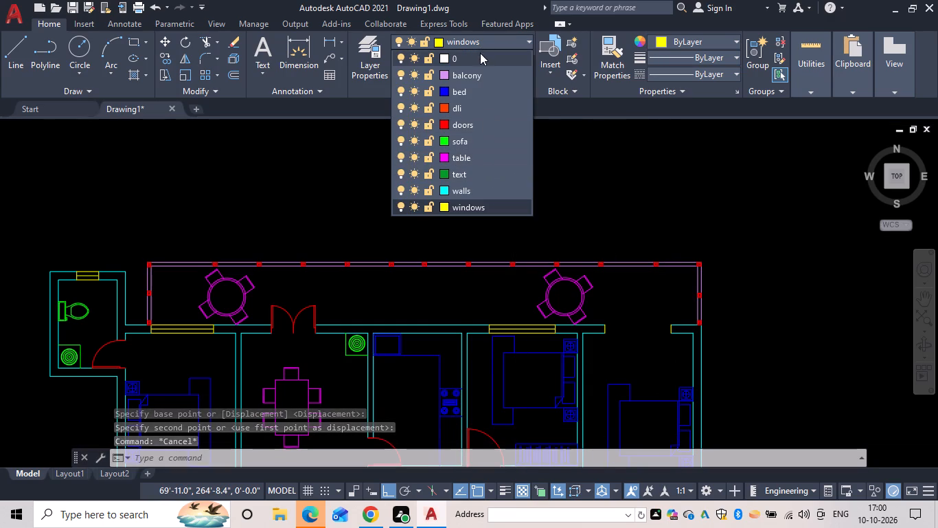
{"action": "left_click", "coordinate": [492, 180]}
{"action": "middle_click_drag", "start_coordinate": [332, 393], "coordinate": [401, 335]}
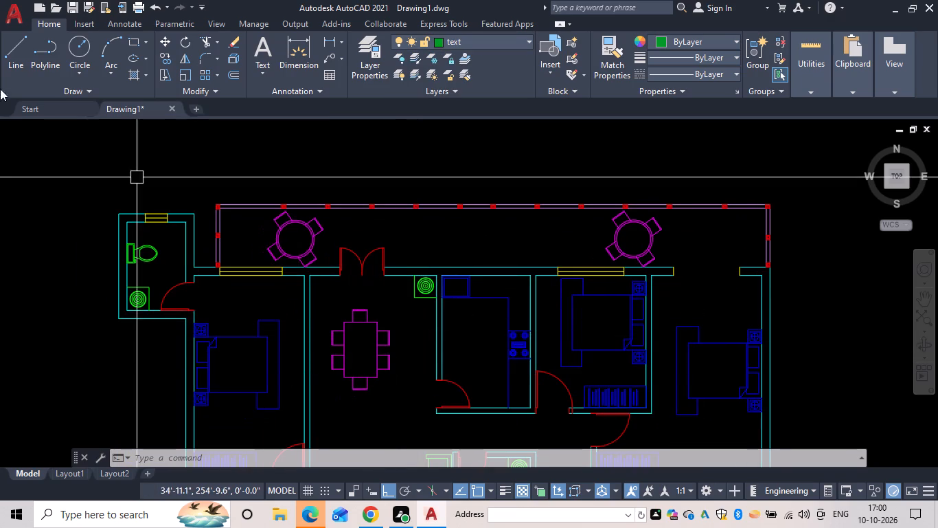
{"action": "scroll", "coordinate": [150, 267], "scroll_direction": "up", "scroll_amount": 2}
{"action": "middle_click_drag", "start_coordinate": [150, 267], "coordinate": [266, 239]}
{"action": "key", "text": "Escape"}
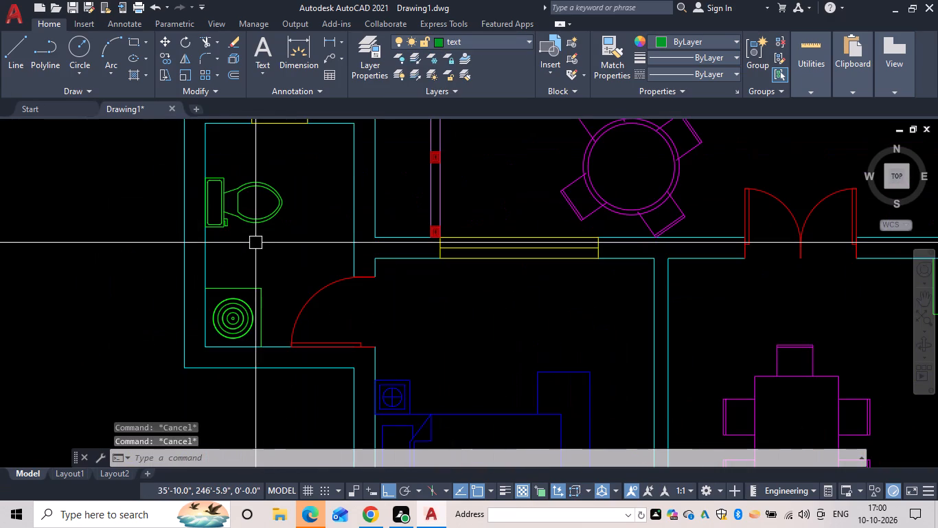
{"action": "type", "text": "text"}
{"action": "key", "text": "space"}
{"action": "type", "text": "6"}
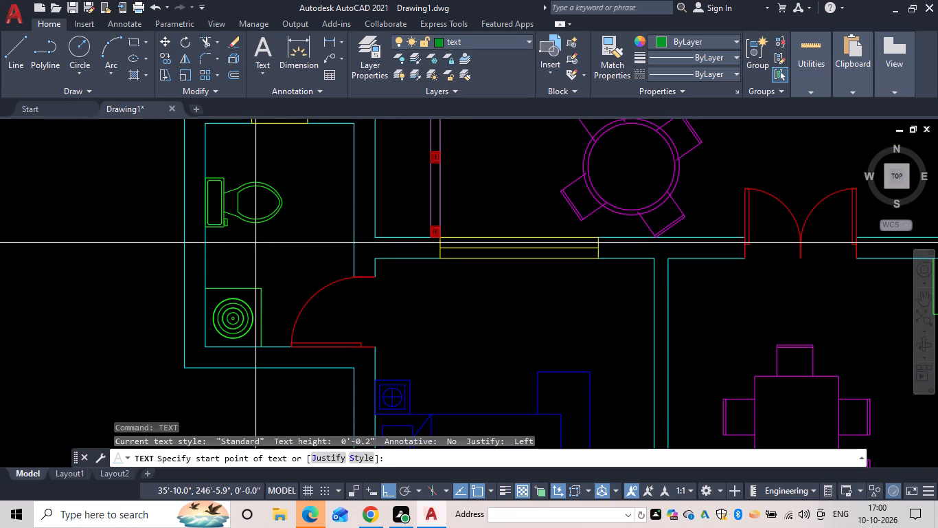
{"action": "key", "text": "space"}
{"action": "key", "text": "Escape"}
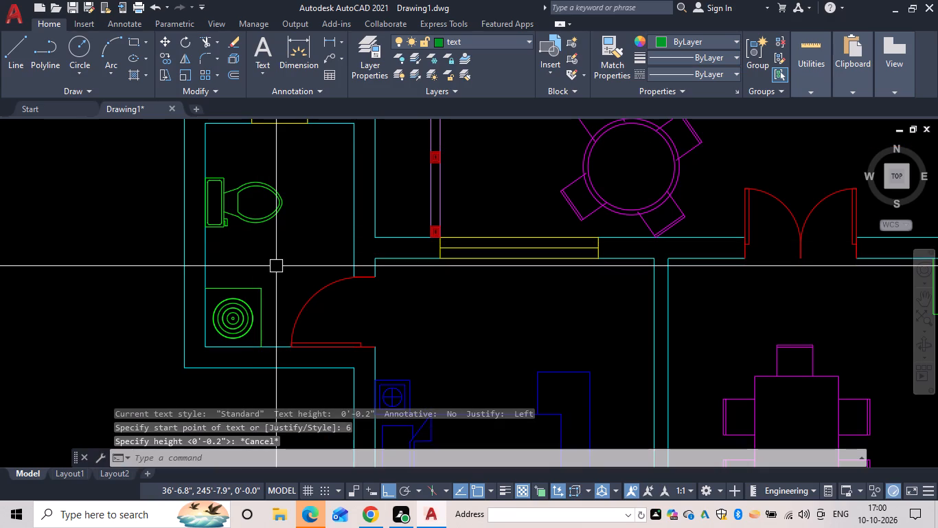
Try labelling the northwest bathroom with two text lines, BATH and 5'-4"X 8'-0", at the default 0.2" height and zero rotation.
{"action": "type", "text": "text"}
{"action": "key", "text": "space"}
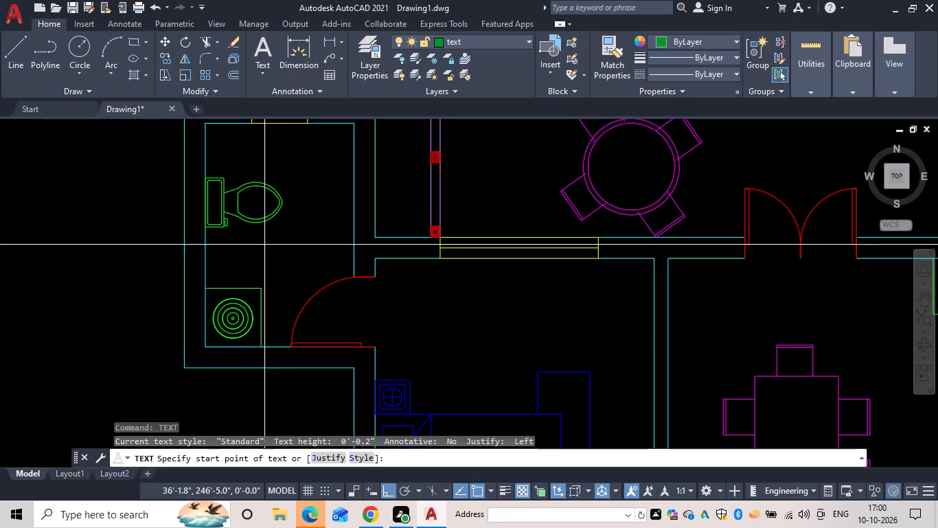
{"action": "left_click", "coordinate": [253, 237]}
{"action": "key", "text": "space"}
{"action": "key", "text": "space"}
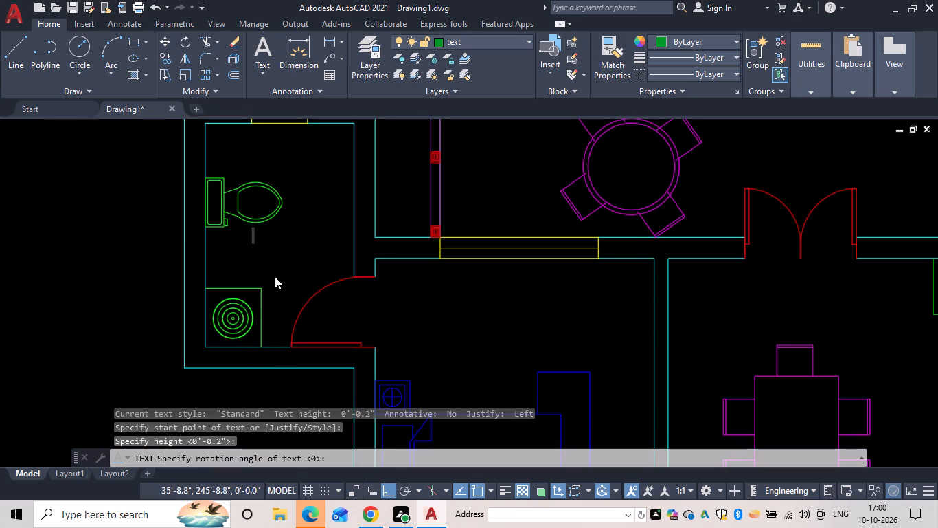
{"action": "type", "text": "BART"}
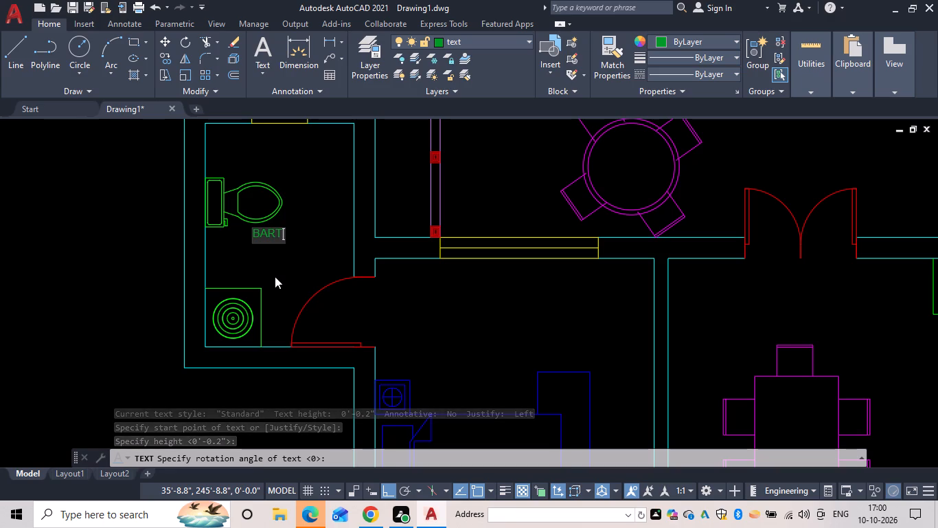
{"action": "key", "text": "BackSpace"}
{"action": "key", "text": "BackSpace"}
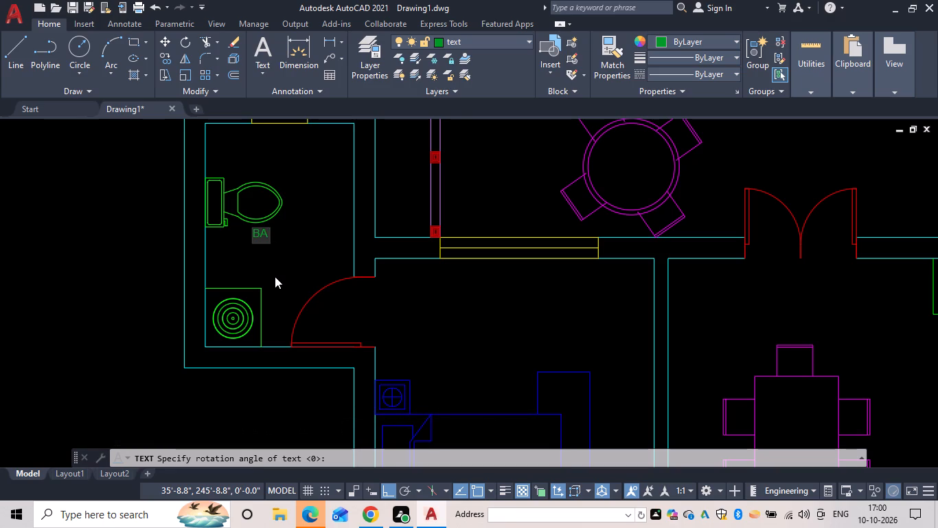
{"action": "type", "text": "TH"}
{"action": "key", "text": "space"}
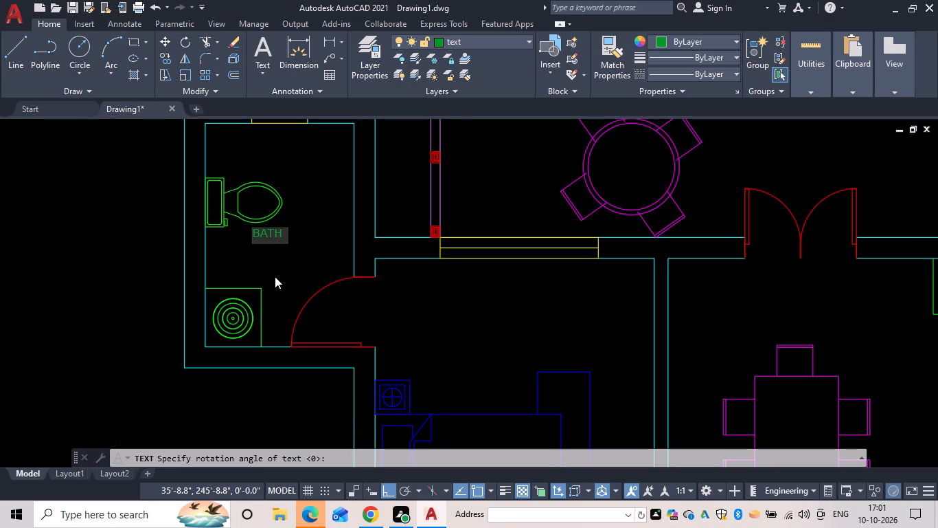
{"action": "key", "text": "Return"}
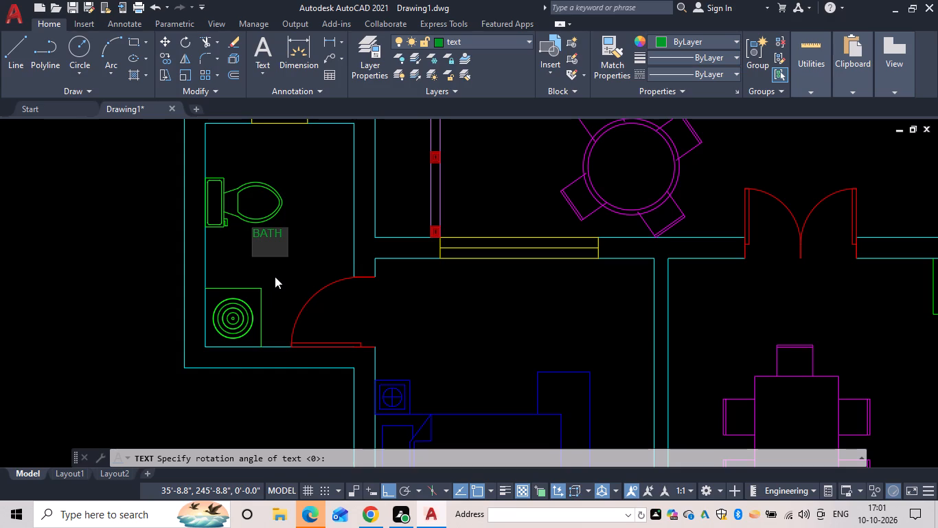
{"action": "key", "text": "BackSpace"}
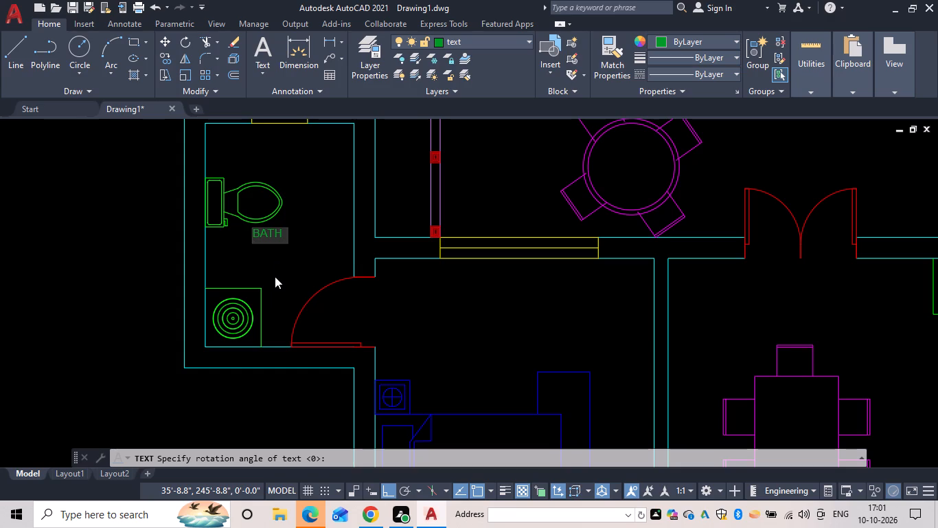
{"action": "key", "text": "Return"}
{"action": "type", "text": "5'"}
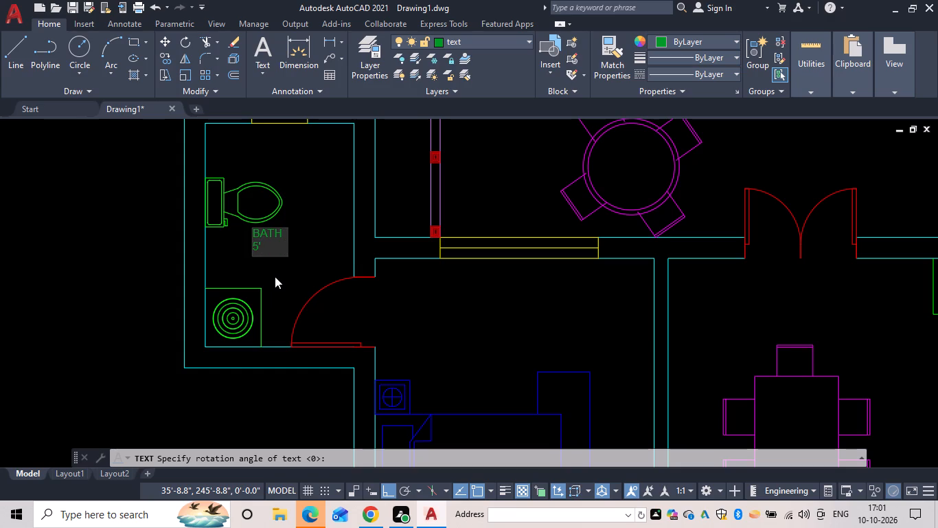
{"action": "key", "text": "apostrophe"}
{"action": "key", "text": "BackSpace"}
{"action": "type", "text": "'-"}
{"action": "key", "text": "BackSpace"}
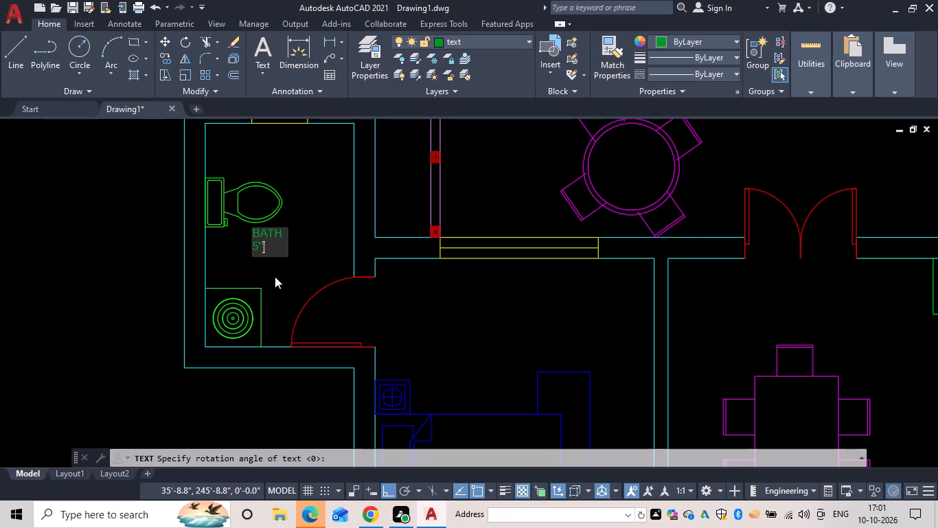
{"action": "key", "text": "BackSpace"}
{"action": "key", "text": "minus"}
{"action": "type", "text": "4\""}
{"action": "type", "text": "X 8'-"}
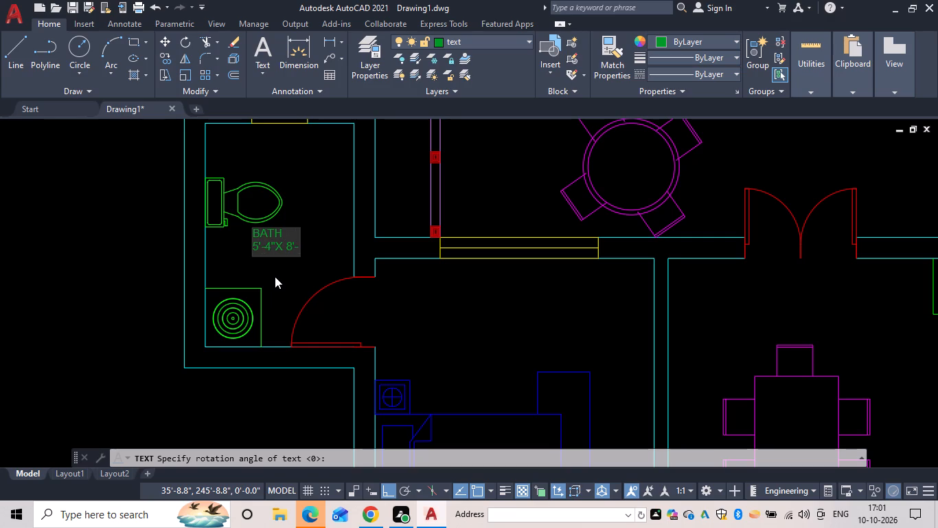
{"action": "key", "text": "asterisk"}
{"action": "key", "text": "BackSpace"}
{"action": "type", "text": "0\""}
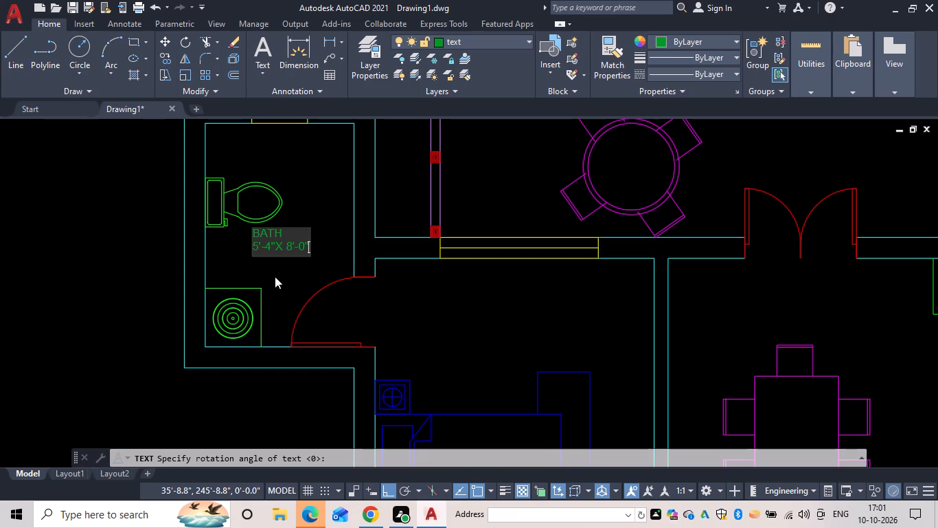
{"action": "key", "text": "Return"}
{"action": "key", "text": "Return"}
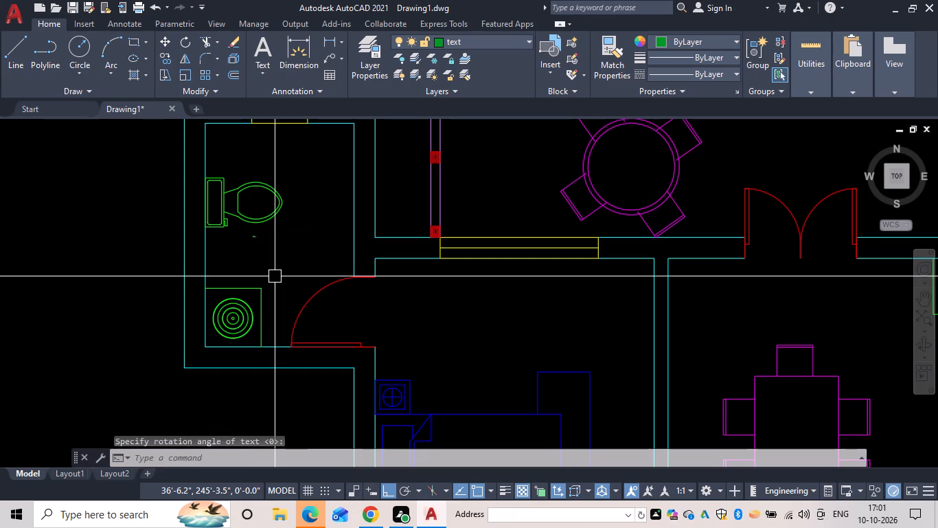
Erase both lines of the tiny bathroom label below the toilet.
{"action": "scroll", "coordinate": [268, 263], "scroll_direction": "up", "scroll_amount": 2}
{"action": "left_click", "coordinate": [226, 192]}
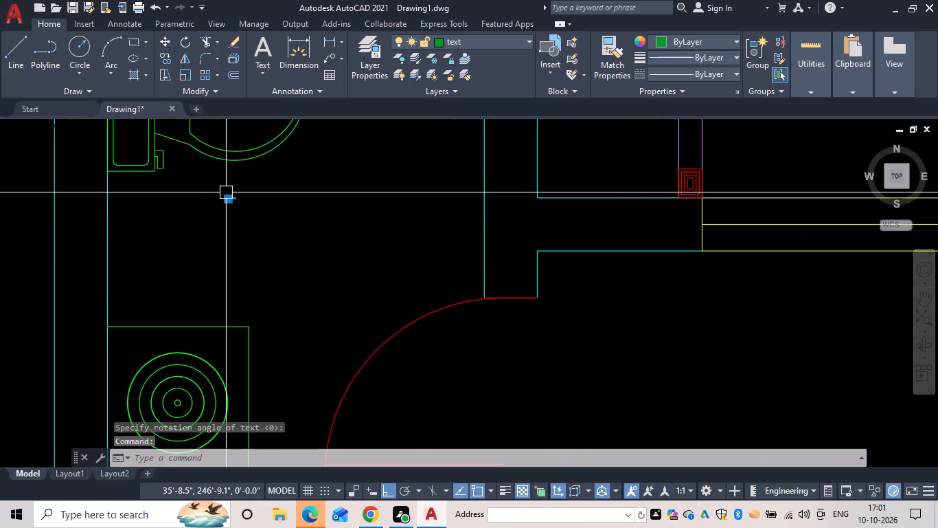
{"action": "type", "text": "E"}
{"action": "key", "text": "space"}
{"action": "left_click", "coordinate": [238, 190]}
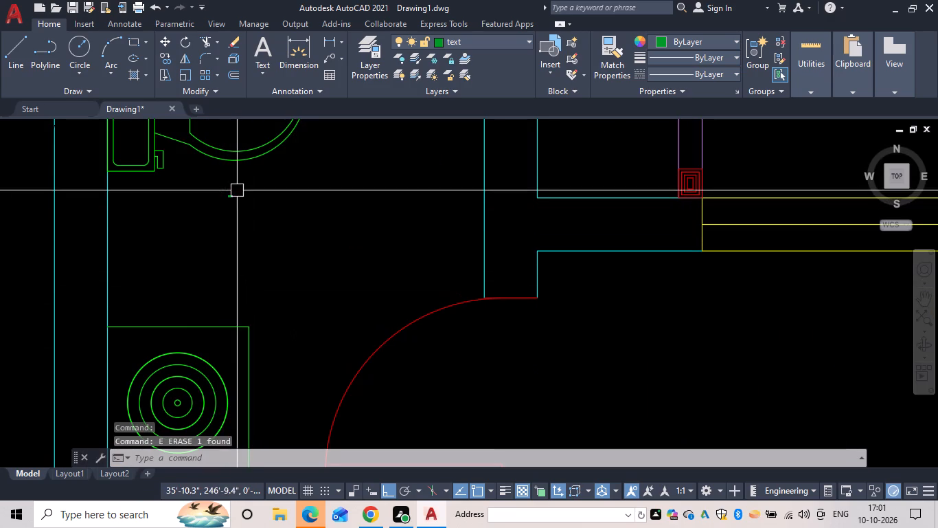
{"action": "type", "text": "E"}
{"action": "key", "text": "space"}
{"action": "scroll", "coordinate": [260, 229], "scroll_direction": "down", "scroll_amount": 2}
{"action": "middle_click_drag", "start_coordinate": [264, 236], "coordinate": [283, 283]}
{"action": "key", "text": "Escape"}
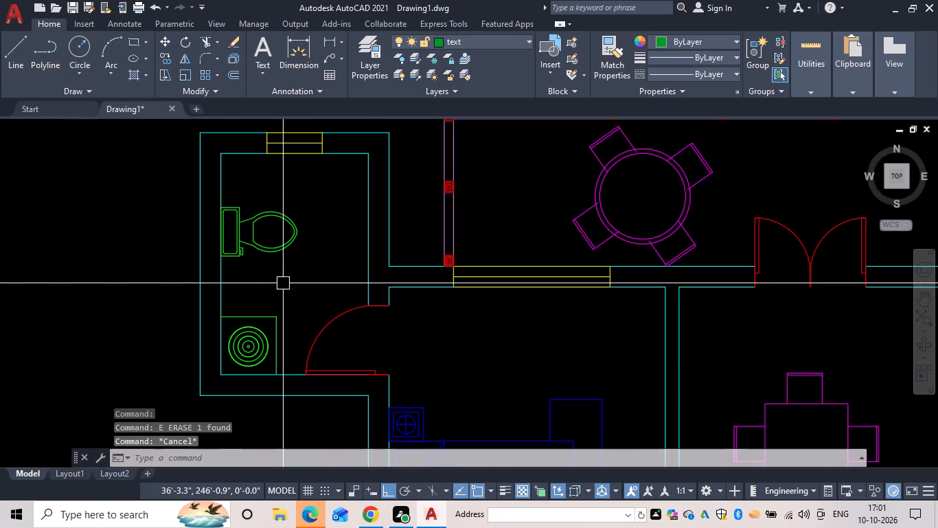
Label the northwest bathroom below the toilet with two lines, BATH and 5'-4"X8'-0", using 6" high text at zero rotation.
{"action": "key", "text": "t"}
{"action": "type", "text": "EXT"}
{"action": "key", "text": "space"}
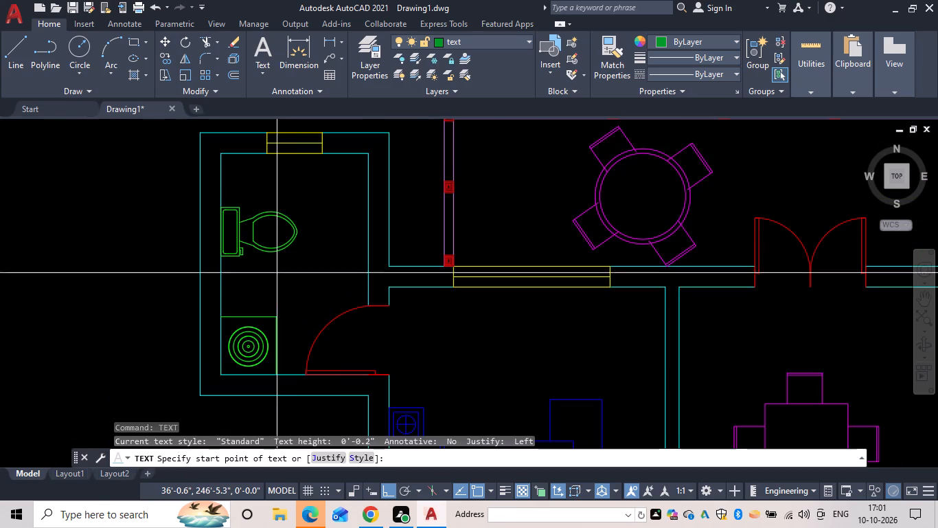
{"action": "left_click", "coordinate": [275, 267]}
{"action": "type", "text": "6"}
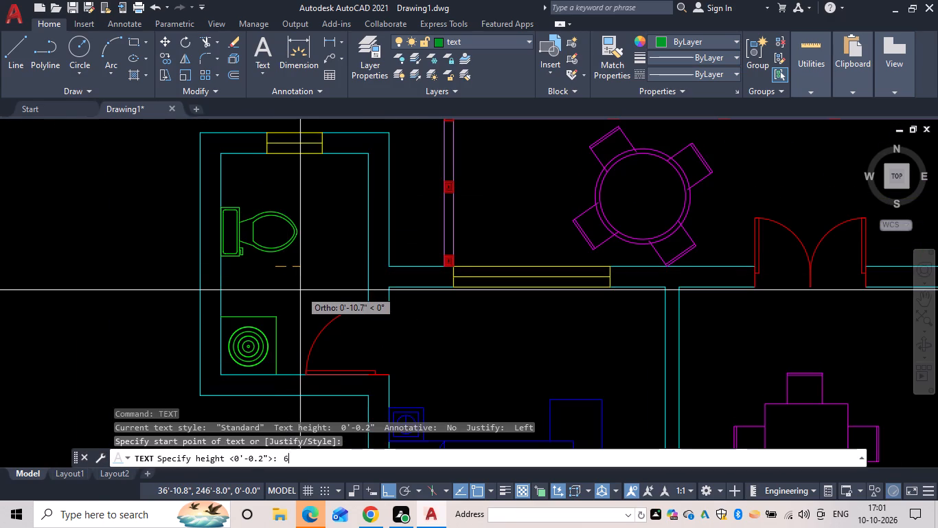
{"action": "key", "text": "space"}
{"action": "key", "text": "space"}
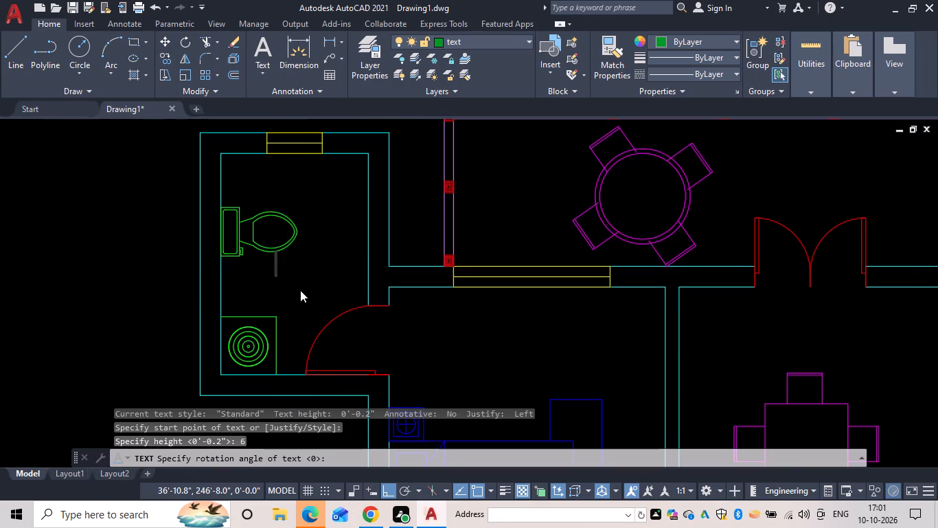
{"action": "type", "text": "BATH"}
{"action": "key", "text": "space"}
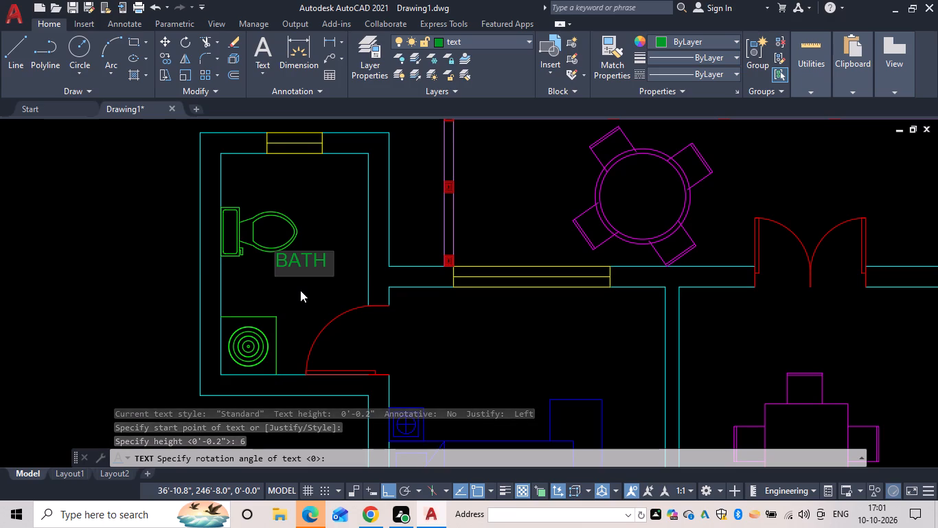
{"action": "key", "text": "Return"}
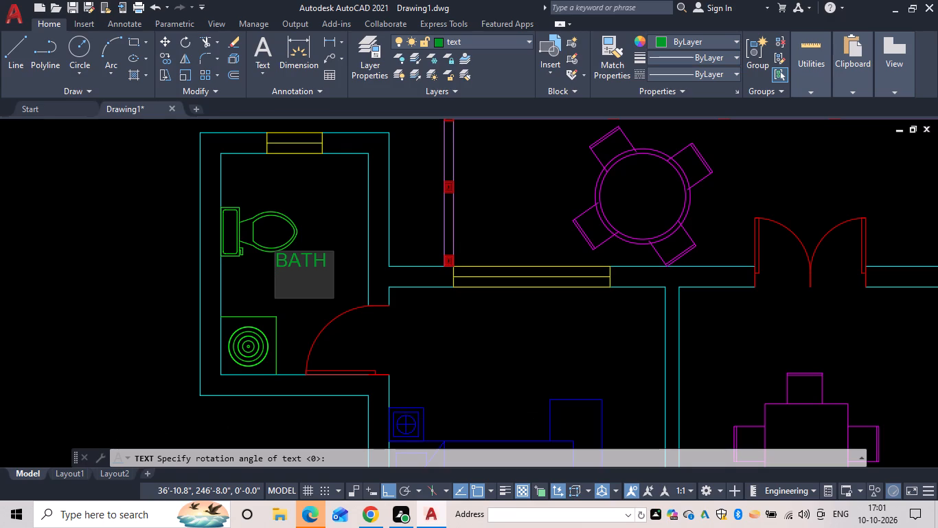
{"action": "type", "text": "5'-"}
{"action": "type", "text": "4\"X"}
{"action": "type", "text": "8'-0\""}
{"action": "key", "text": "Return"}
{"action": "key", "text": "Return"}
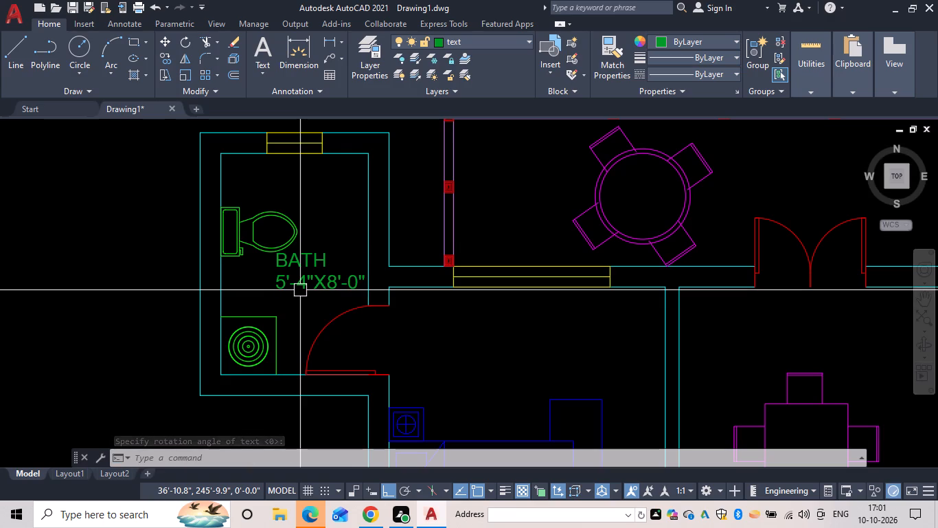
Label the western bedroom between the bed and wardrobe with two lines, BED ROOM and 10'-0"X18'-0", in 6" high text.
{"action": "scroll", "coordinate": [457, 266], "scroll_direction": "down", "scroll_amount": 2}
{"action": "middle_click_drag", "start_coordinate": [445, 298], "coordinate": [326, 208]}
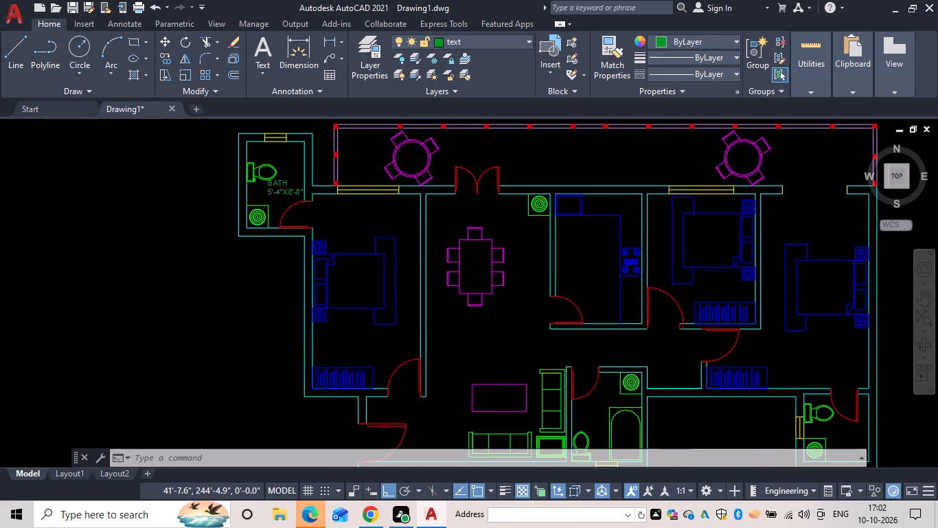
{"action": "middle_click_drag", "start_coordinate": [328, 326], "coordinate": [329, 257]}
{"action": "scroll", "coordinate": [329, 259], "scroll_direction": "up", "scroll_amount": 2}
{"action": "key", "text": "space"}
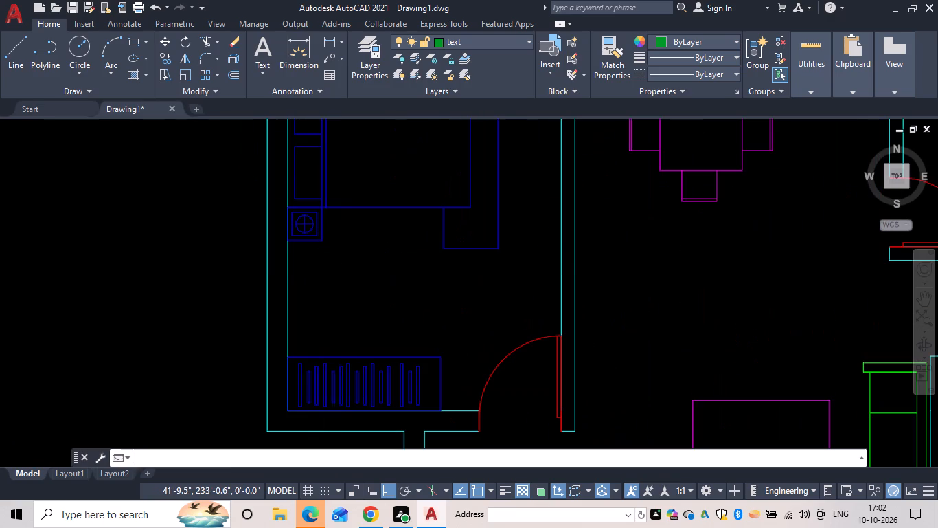
{"action": "left_click", "coordinate": [334, 274]}
{"action": "key", "text": "space"}
{"action": "key", "text": "space"}
{"action": "type", "text": "BED ROOM"}
{"action": "key", "text": "space"}
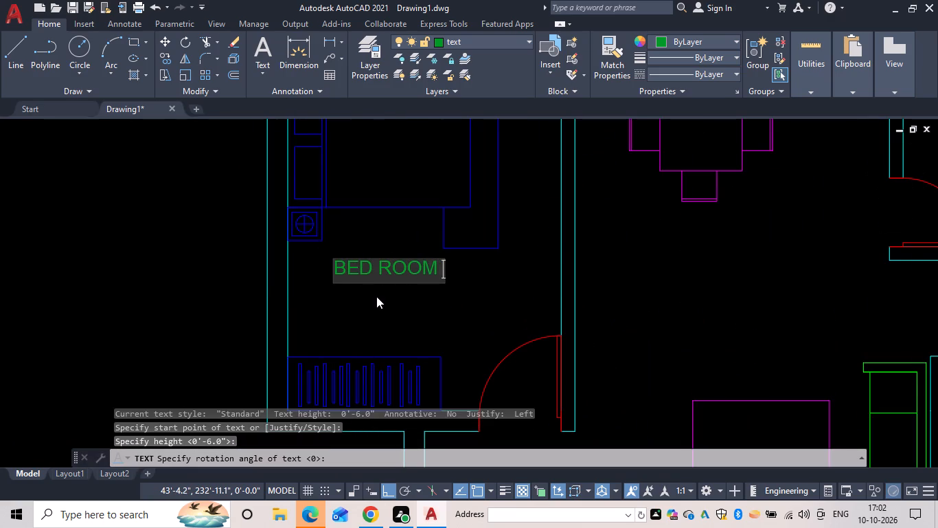
{"action": "key", "text": "Return"}
{"action": "type", "text": "10'-0\""}
{"action": "type", "text": "X1"}
{"action": "type", "text": "8'-"}
{"action": "type", "text": "0\""}
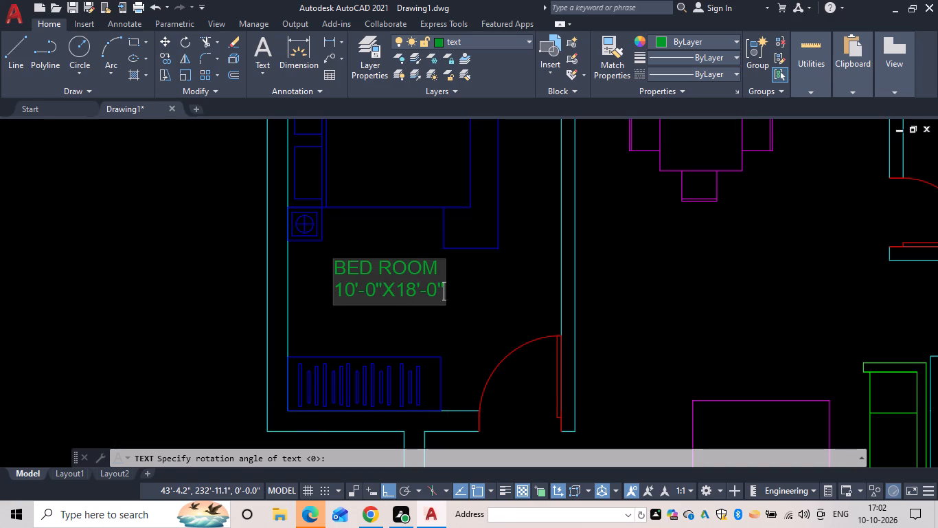
{"action": "key", "text": "Return"}
{"action": "key", "text": "Return"}
{"action": "key", "text": "Escape"}
Copy both lines of the western bedroom's label about 44' straight east into the easternmost bedroom, below its bed.
{"action": "scroll", "coordinate": [466, 294], "scroll_direction": "down", "scroll_amount": 1}
{"action": "middle_click_drag", "start_coordinate": [466, 297], "coordinate": [437, 318]}
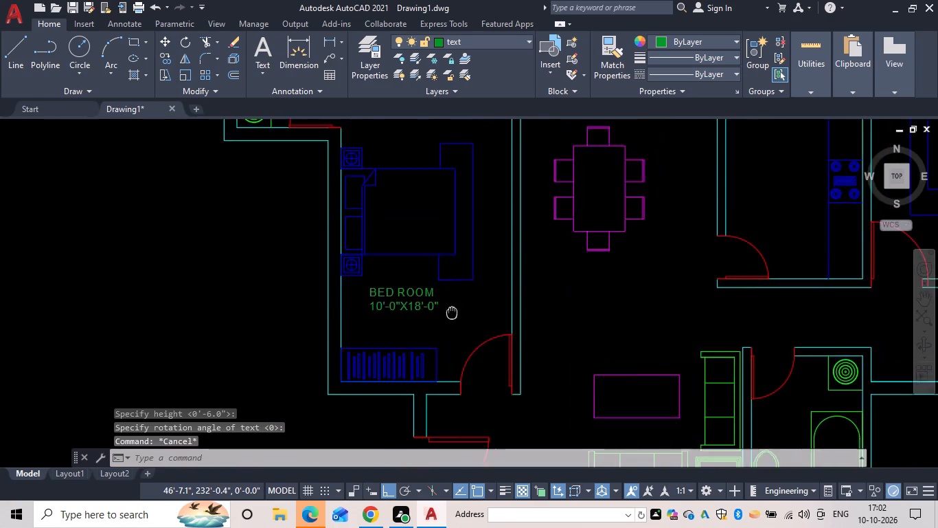
{"action": "middle_click_drag", "start_coordinate": [437, 318], "coordinate": [393, 335]}
{"action": "scroll", "coordinate": [415, 368], "scroll_direction": "down", "scroll_amount": 1}
{"action": "middle_click_drag", "start_coordinate": [413, 368], "coordinate": [364, 368]}
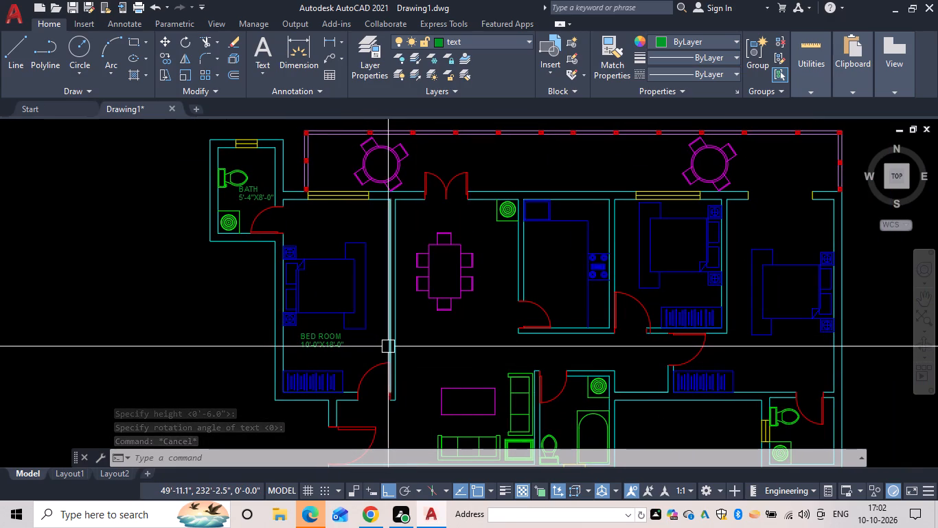
{"action": "type", "text": "CO"}
{"action": "key", "text": "space"}
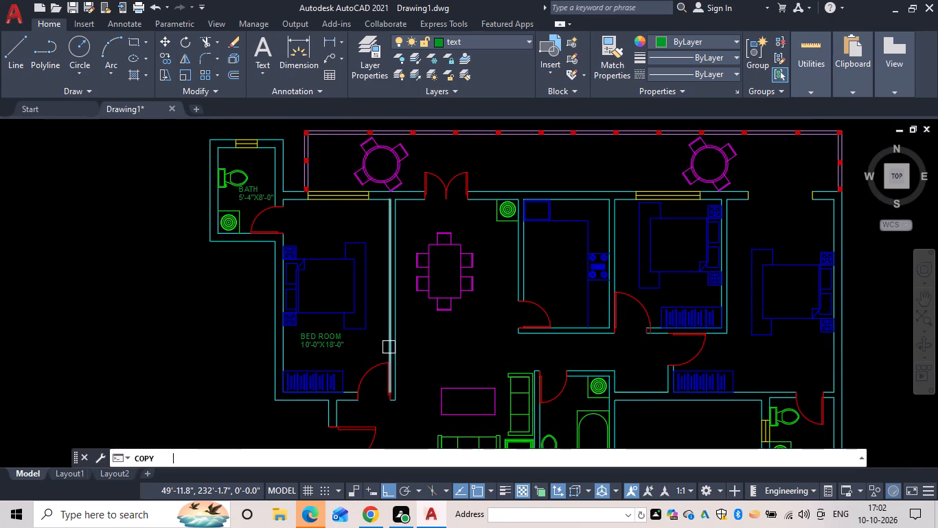
{"action": "scroll", "coordinate": [321, 375], "scroll_direction": "up", "scroll_amount": 2}
{"action": "left_click_drag", "start_coordinate": [369, 313], "coordinate": [328, 289]}
{"action": "left_click", "coordinate": [302, 264]}
{"action": "key", "text": "space"}
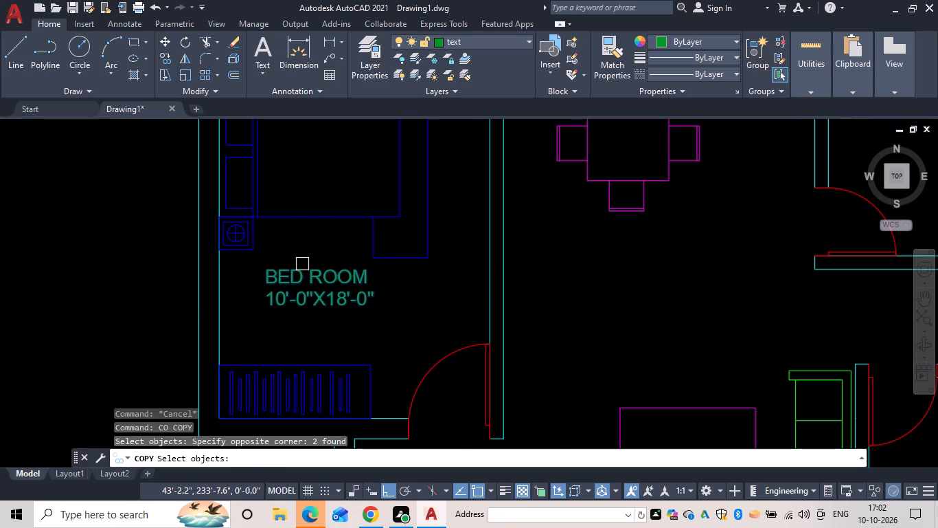
{"action": "left_click_drag", "start_coordinate": [313, 275], "coordinate": [335, 285]}
{"action": "scroll", "coordinate": [459, 278], "scroll_direction": "down", "scroll_amount": 2}
{"action": "middle_click_drag", "start_coordinate": [460, 283], "coordinate": [84, 286]}
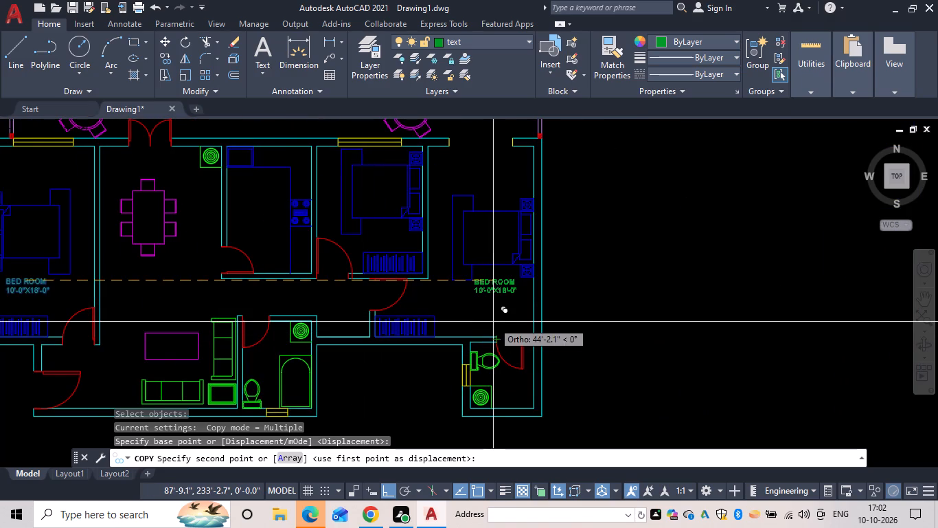
{"action": "left_click", "coordinate": [496, 320]}
{"action": "key", "text": "Escape"}
Label the alcove between the central bathroom and the wardrobe SHELF, using 6" high text at zero rotation.
{"action": "middle_click", "coordinate": [399, 333]}
{"action": "scroll", "coordinate": [399, 333], "scroll_direction": "down", "scroll_amount": 1}
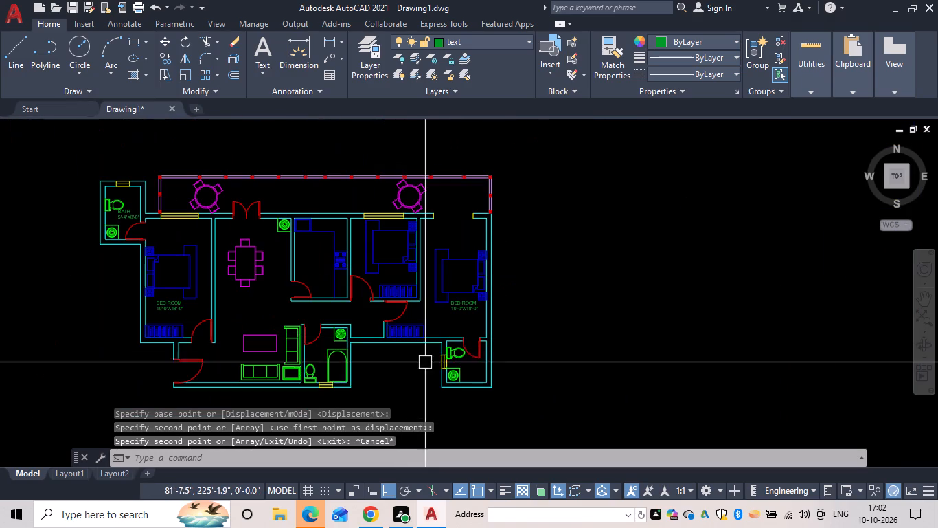
{"action": "scroll", "coordinate": [365, 333], "scroll_direction": "up", "scroll_amount": 3}
{"action": "type", "text": "TEX"}
{"action": "type", "text": "T"}
{"action": "key", "text": "space"}
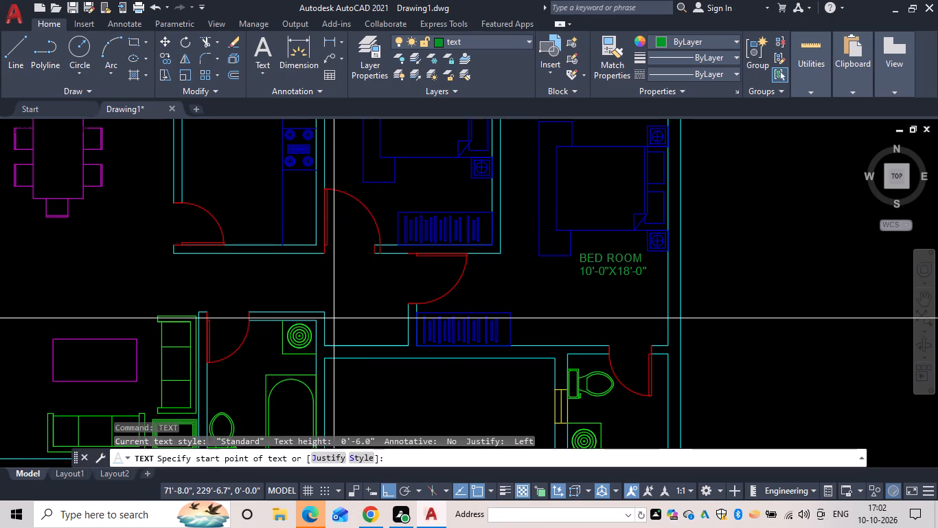
{"action": "left_click", "coordinate": [336, 325]}
{"action": "key", "text": "space"}
{"action": "key", "text": "space"}
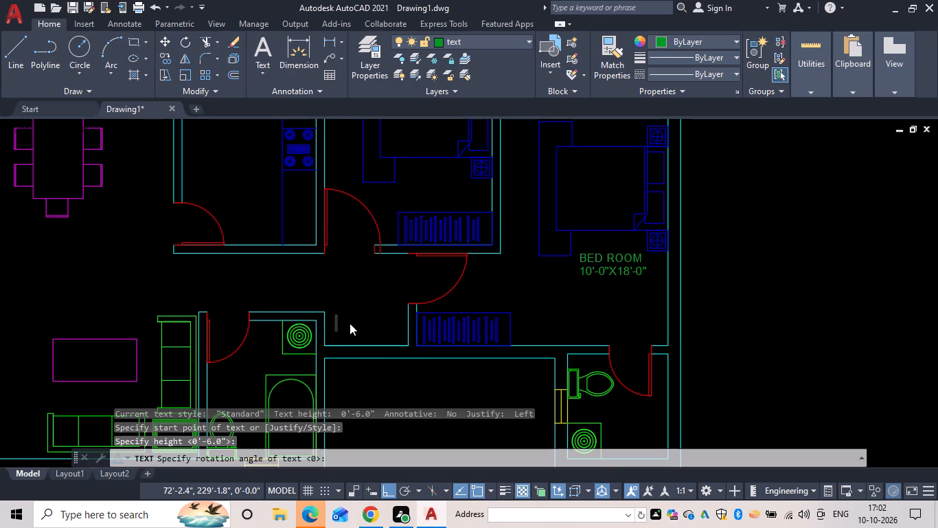
{"action": "type", "text": "SHELF"}
{"action": "key", "text": "Return"}
{"action": "key", "text": "Return"}
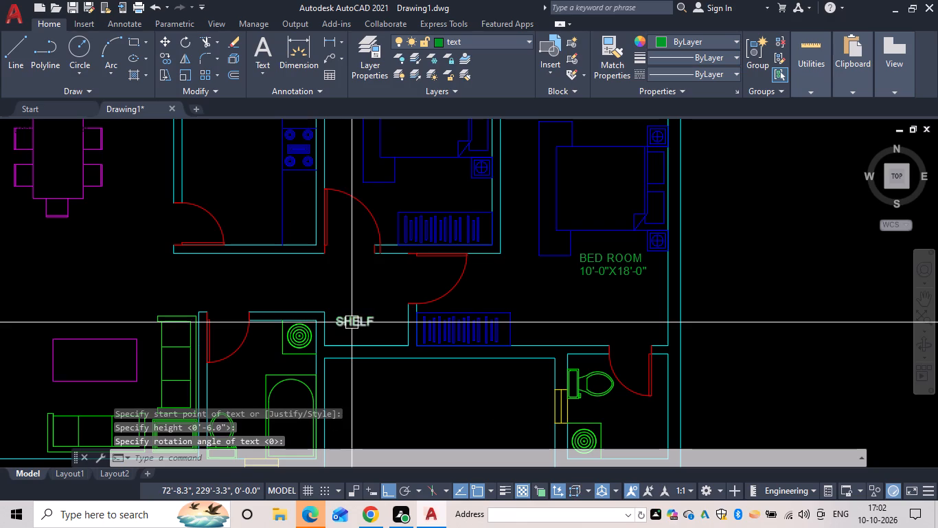
{"action": "key", "text": "Escape"}
Label the central bathroom above its toilet with two lines, BATH and 6'-6"X8'-3", in 6" high text at zero rotation.
{"action": "key", "text": "t"}
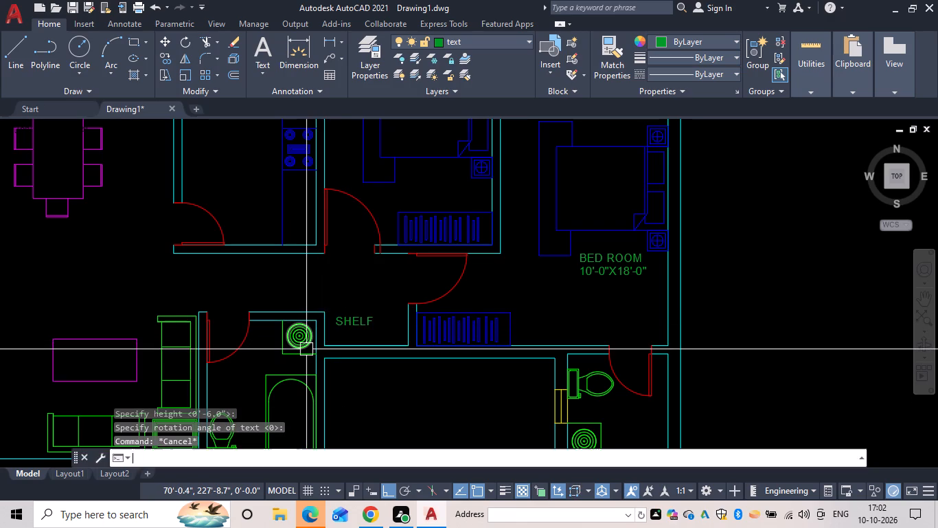
{"action": "type", "text": "EXT"}
{"action": "key", "text": "space"}
{"action": "middle_click_drag", "start_coordinate": [352, 363], "coordinate": [299, 206]}
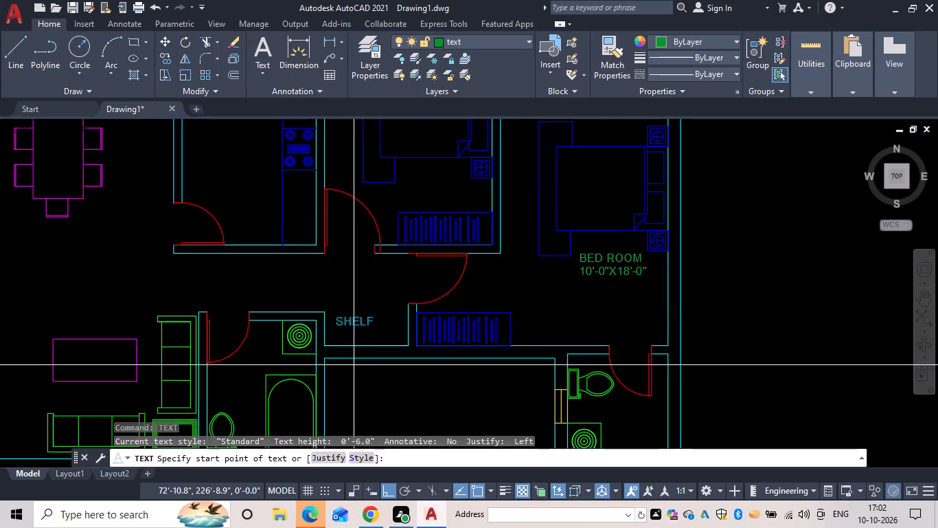
{"action": "scroll", "coordinate": [178, 234], "scroll_direction": "up", "scroll_amount": 2}
{"action": "middle_click_drag", "start_coordinate": [187, 235], "coordinate": [365, 279]}
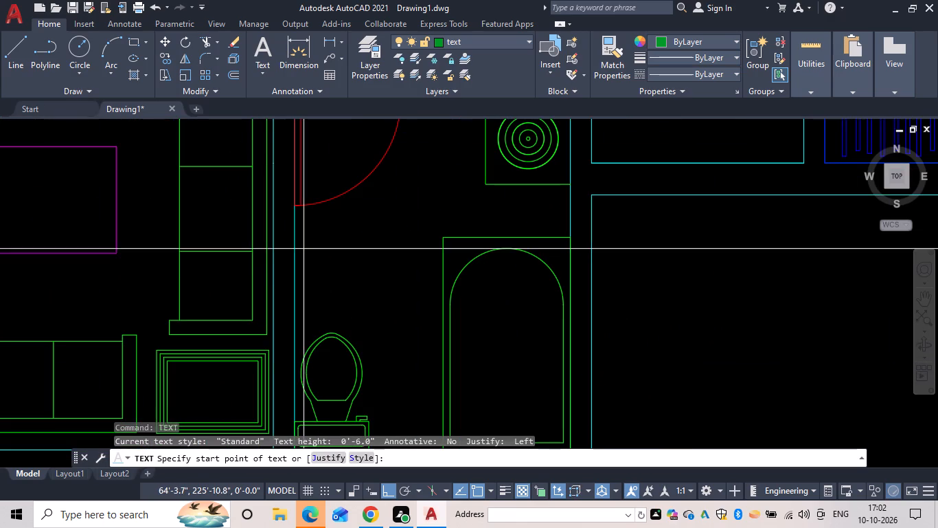
{"action": "left_click", "coordinate": [305, 246]}
{"action": "key", "text": "space"}
{"action": "key", "text": "space"}
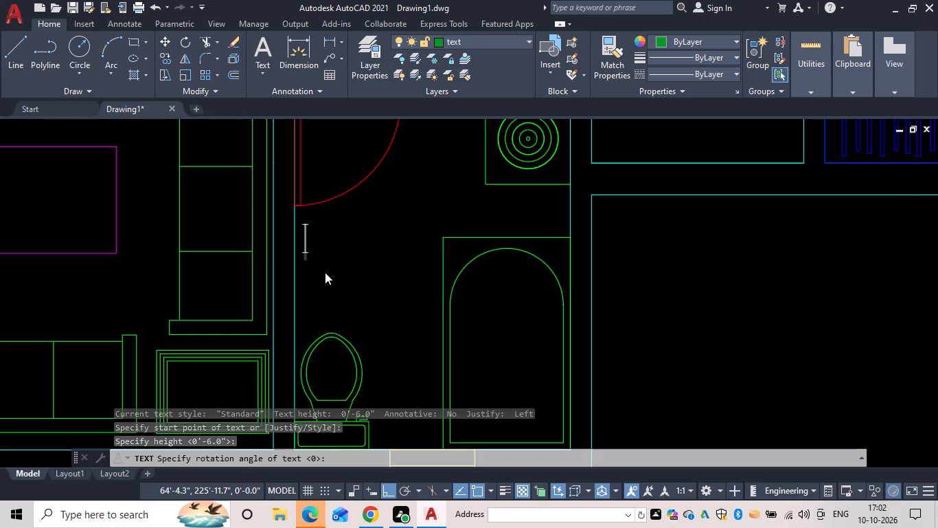
{"action": "key", "text": "b"}
{"action": "type", "text": "ATH"}
{"action": "key", "text": "space"}
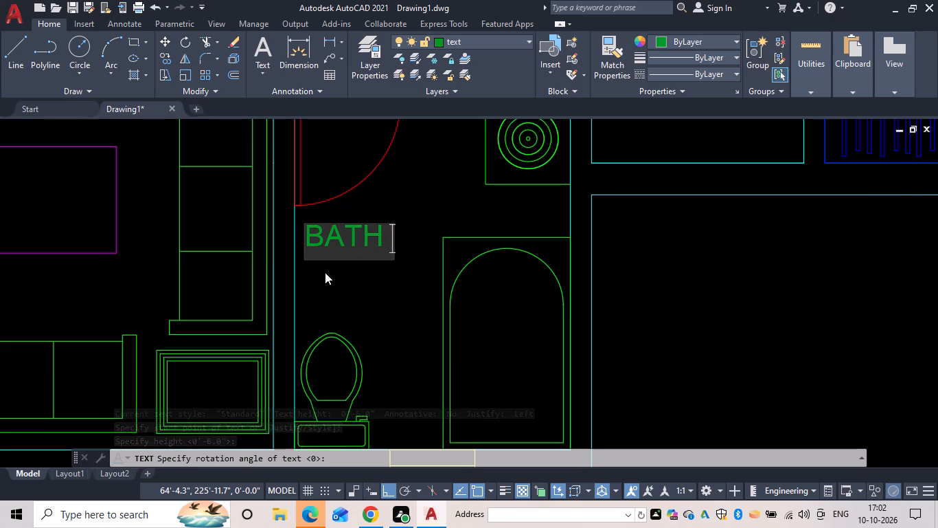
{"action": "key", "text": "Return"}
{"action": "type", "text": "6'-6\""}
{"action": "key", "text": "x"}
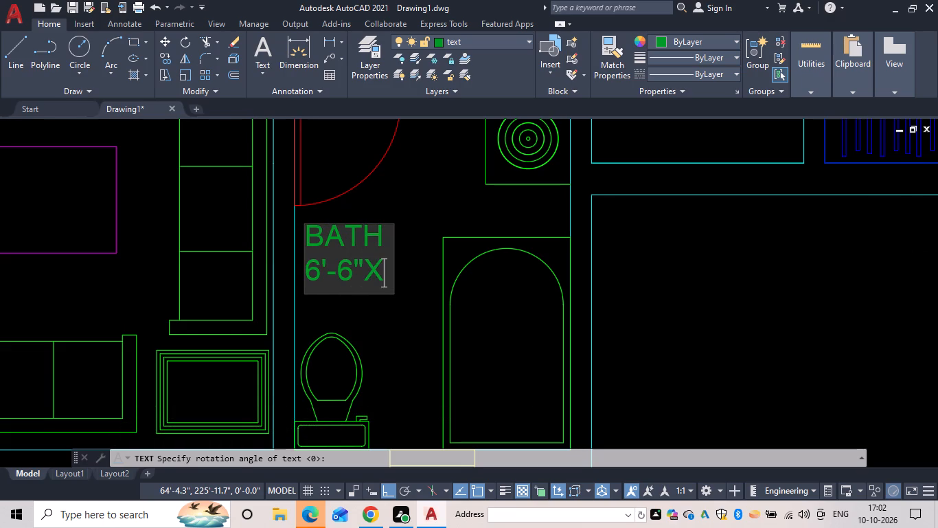
{"action": "type", "text": "8'-"}
{"action": "type", "text": "3\""}
{"action": "key", "text": "Return"}
{"action": "key", "text": "Return"}
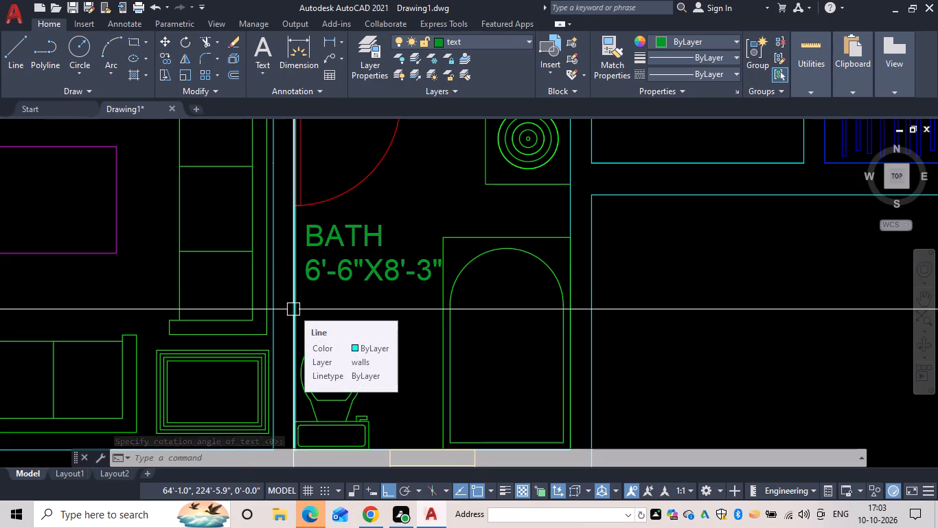
Label the space between the dining table and the coffee table with two lines, LIVING AREA and 18'-6"X8'-9", in 6" high text.
{"action": "middle_click_drag", "start_coordinate": [292, 309], "coordinate": [433, 315]}
{"action": "scroll", "coordinate": [295, 310], "scroll_direction": "down", "scroll_amount": 2}
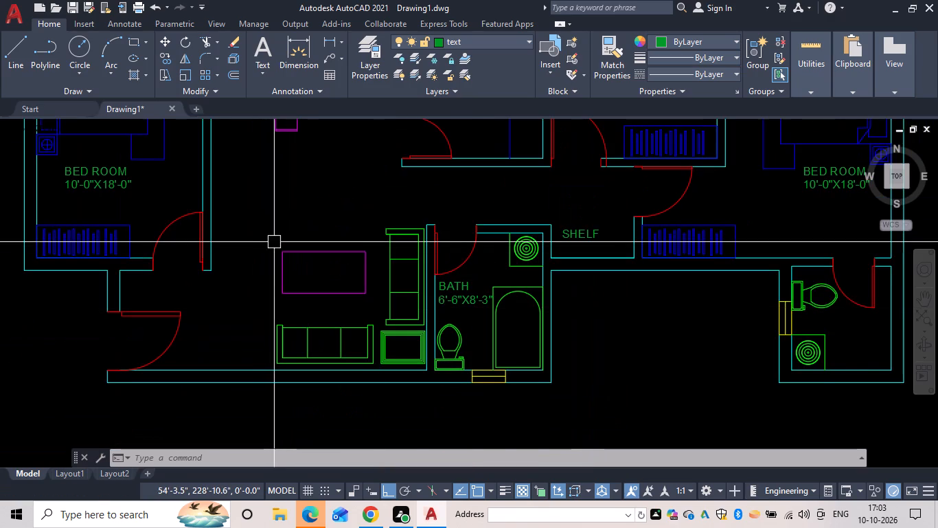
{"action": "middle_click_drag", "start_coordinate": [301, 260], "coordinate": [346, 342]}
{"action": "key", "text": "space"}
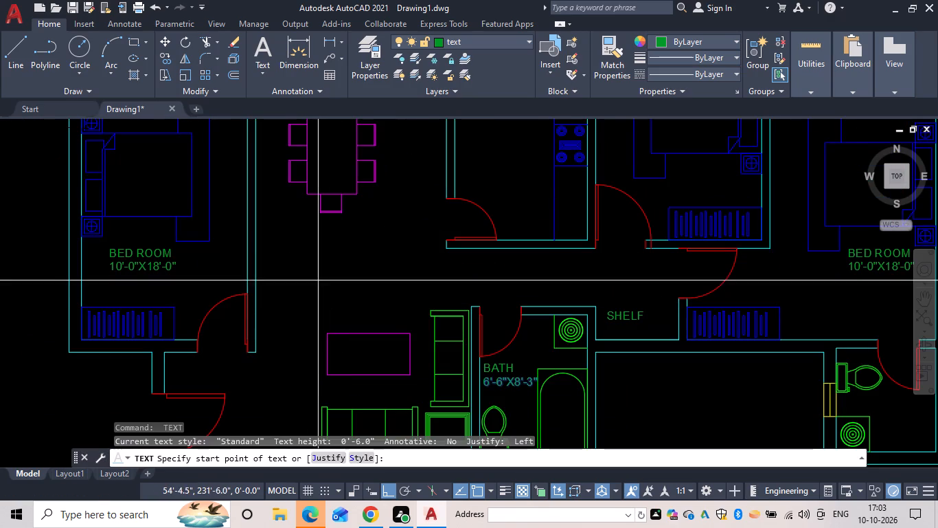
{"action": "left_click", "coordinate": [312, 258]}
{"action": "key", "text": "space"}
{"action": "key", "text": "space"}
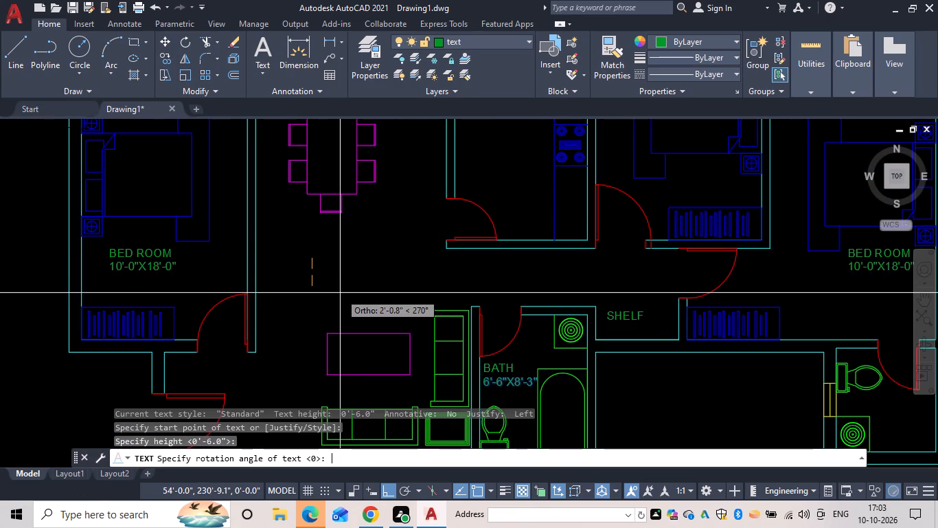
{"action": "type", "text": "LI"}
{"action": "type", "text": "VING"}
{"action": "key", "text": "space"}
{"action": "type", "text": "AREAN"}
{"action": "key", "text": "BackSpace"}
{"action": "key", "text": "space"}
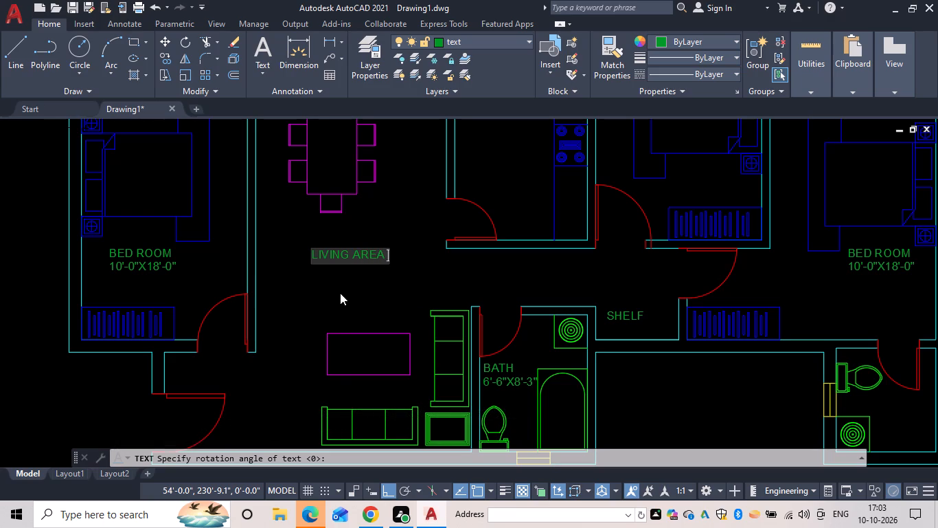
{"action": "key", "text": "Return"}
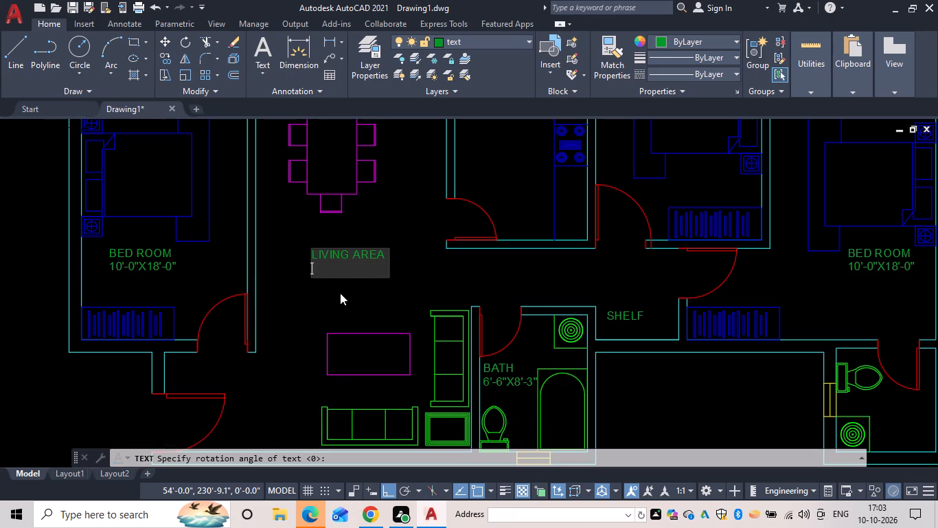
{"action": "type", "text": "18'-"}
{"action": "type", "text": "6\"X"}
{"action": "type", "text": "8'-9\""}
{"action": "key", "text": "Return"}
{"action": "key", "text": "Return"}
Begin a 6" high text label at zero rotation just east of the dining table with the line DINING AREA.
{"action": "scroll", "coordinate": [340, 293], "scroll_direction": "up", "scroll_amount": 2}
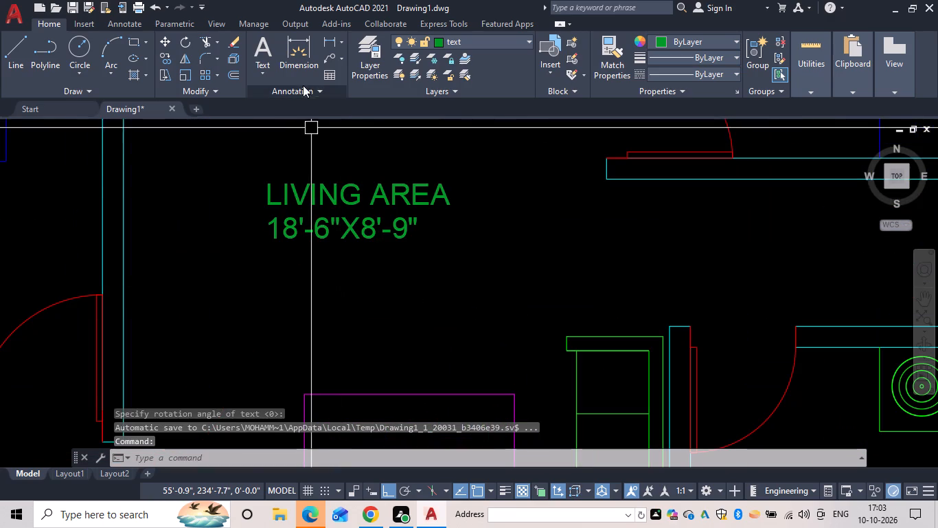
{"action": "middle_click_drag", "start_coordinate": [208, 219], "coordinate": [382, 322]}
{"action": "scroll", "coordinate": [382, 323], "scroll_direction": "down", "scroll_amount": 2}
{"action": "middle_click_drag", "start_coordinate": [378, 324], "coordinate": [363, 364]}
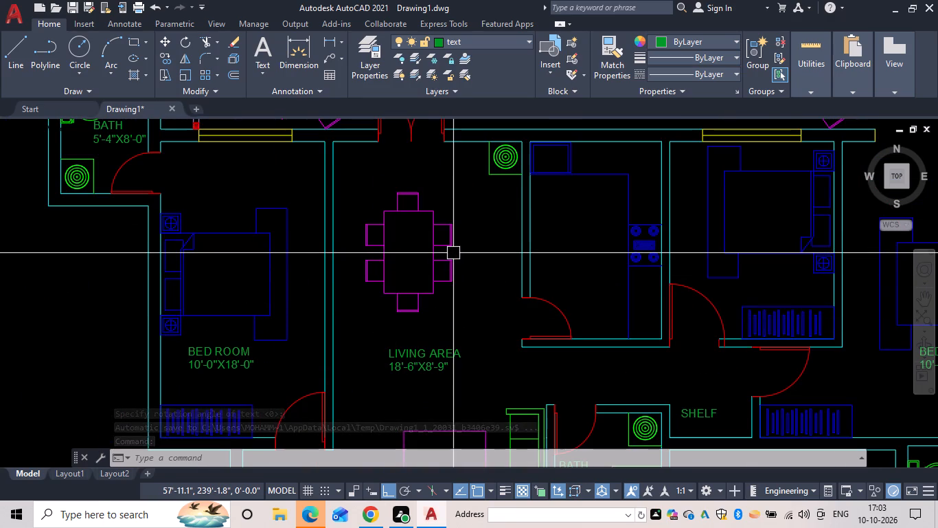
{"action": "scroll", "coordinate": [479, 242], "scroll_direction": "up", "scroll_amount": 1}
{"action": "middle_click_drag", "start_coordinate": [470, 242], "coordinate": [433, 242]}
{"action": "key", "text": "space"}
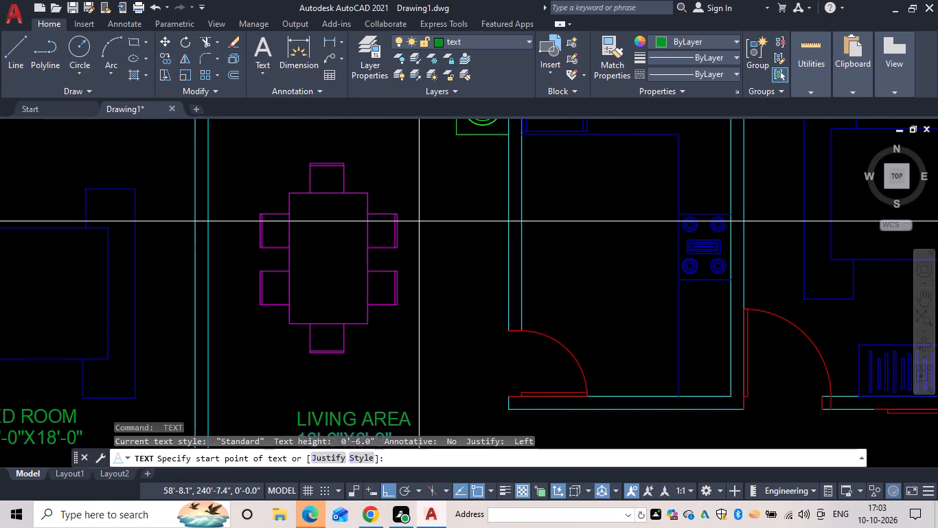
{"action": "left_click_drag", "start_coordinate": [419, 221], "coordinate": [420, 228]}
{"action": "key", "text": "space"}
{"action": "key", "text": "space"}
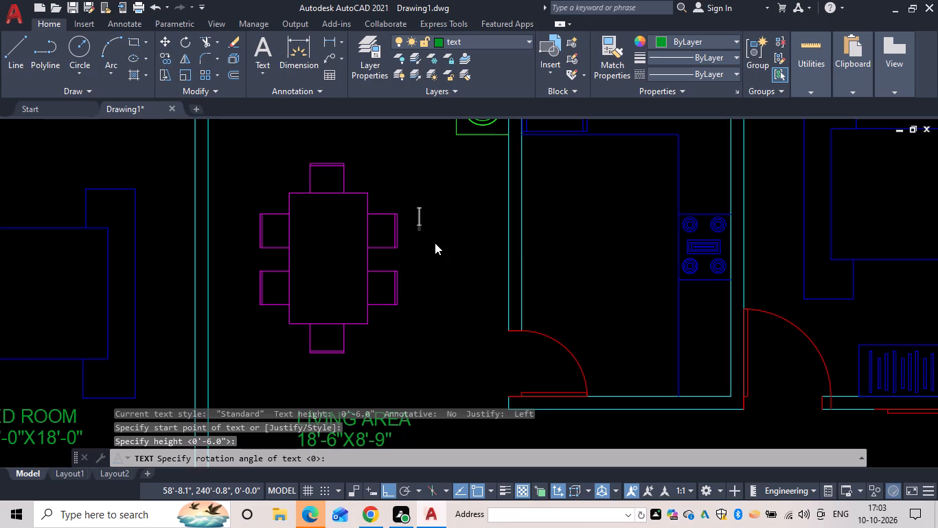
{"action": "type", "text": "DINING"}
{"action": "key", "text": "space"}
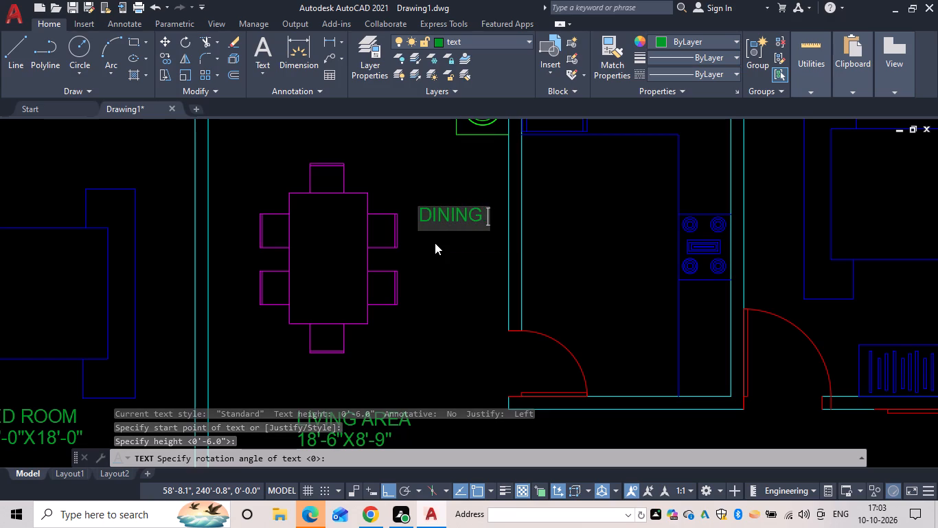
{"action": "type", "text": "AREA"}
{"action": "key", "text": "space"}
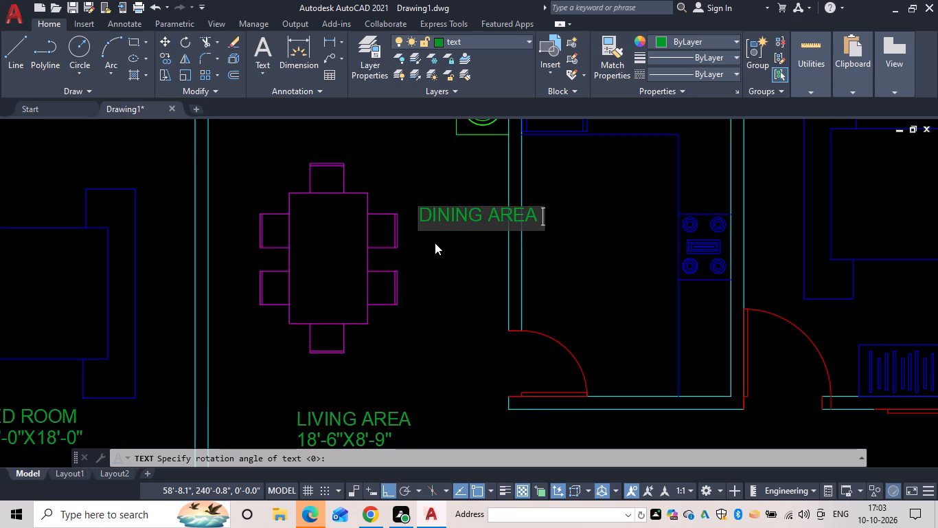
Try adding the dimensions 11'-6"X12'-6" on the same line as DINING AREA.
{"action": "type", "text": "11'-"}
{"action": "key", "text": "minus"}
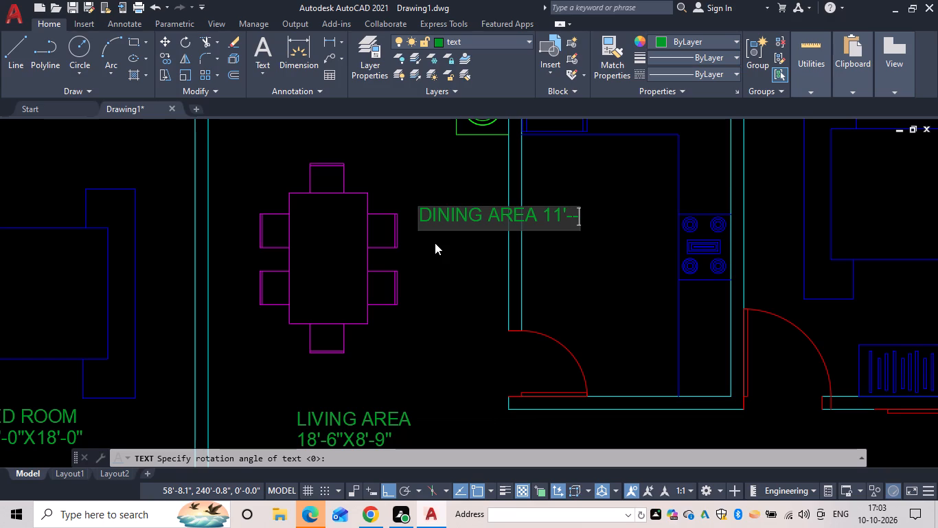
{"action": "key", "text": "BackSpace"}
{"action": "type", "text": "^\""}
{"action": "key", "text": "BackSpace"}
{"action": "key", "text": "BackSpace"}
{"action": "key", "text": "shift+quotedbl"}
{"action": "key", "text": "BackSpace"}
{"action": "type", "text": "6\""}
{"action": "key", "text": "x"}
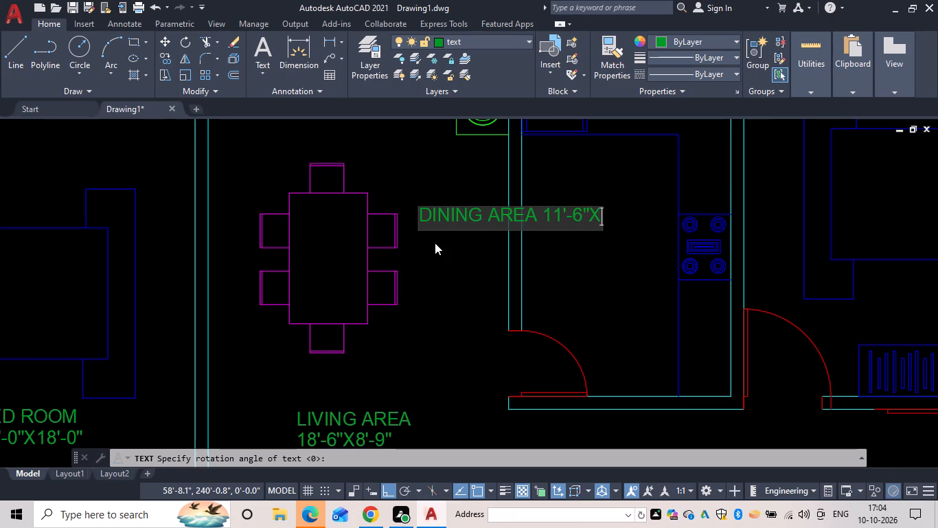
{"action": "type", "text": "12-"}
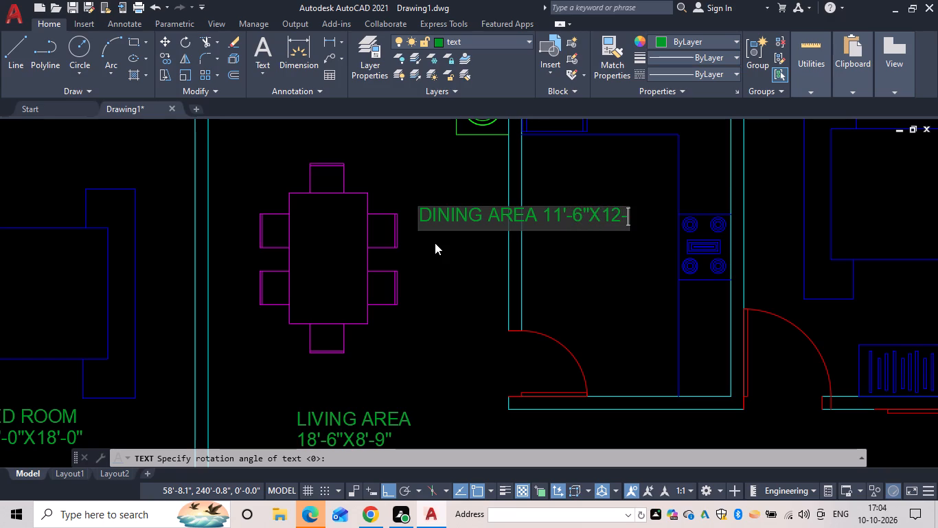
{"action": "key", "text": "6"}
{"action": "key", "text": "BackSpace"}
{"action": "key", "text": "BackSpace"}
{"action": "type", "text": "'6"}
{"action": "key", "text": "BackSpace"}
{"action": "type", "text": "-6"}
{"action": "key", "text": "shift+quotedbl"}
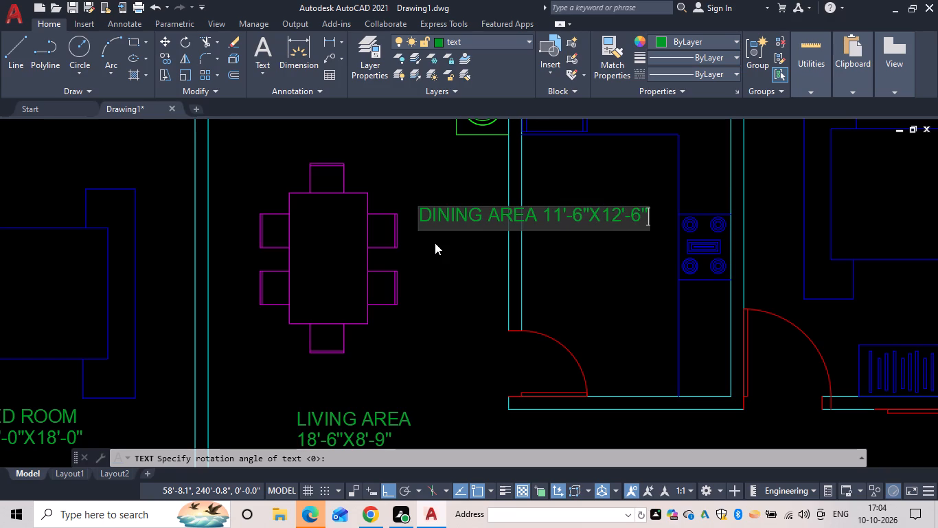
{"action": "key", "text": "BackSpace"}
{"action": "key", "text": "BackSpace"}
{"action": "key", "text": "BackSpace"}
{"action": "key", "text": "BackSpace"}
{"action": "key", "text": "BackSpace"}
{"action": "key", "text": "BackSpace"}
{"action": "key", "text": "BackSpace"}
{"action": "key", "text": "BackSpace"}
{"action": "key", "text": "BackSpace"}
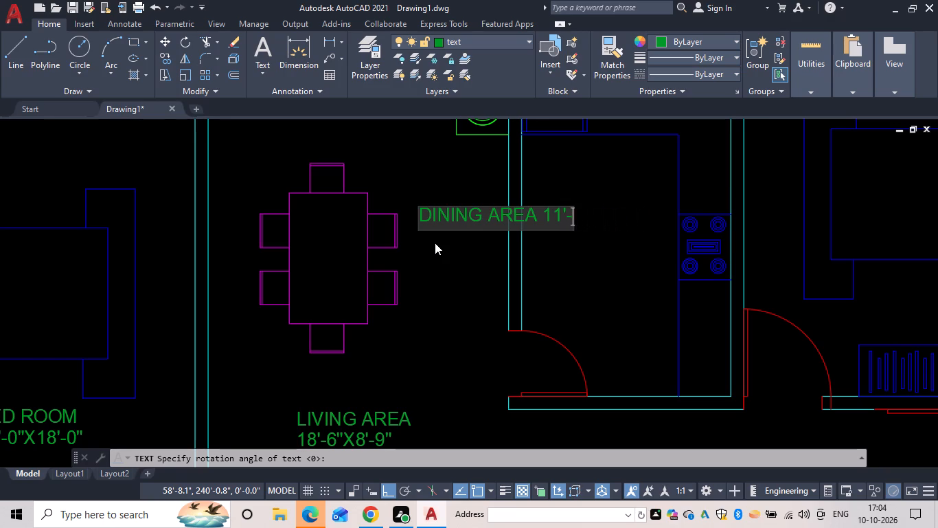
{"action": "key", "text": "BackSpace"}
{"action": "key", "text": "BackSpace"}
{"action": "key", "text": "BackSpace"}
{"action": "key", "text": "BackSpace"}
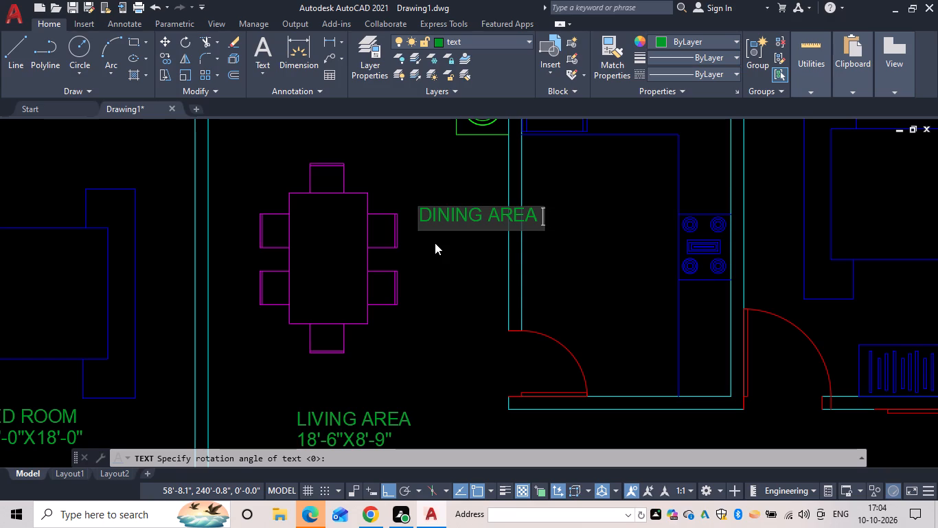
Add the dimensions 11'-6"X12'-6" as a second line beneath DINING AREA and finish the label.
{"action": "key", "text": "Return"}
{"action": "type", "text": "11'"}
{"action": "key", "text": "minus"}
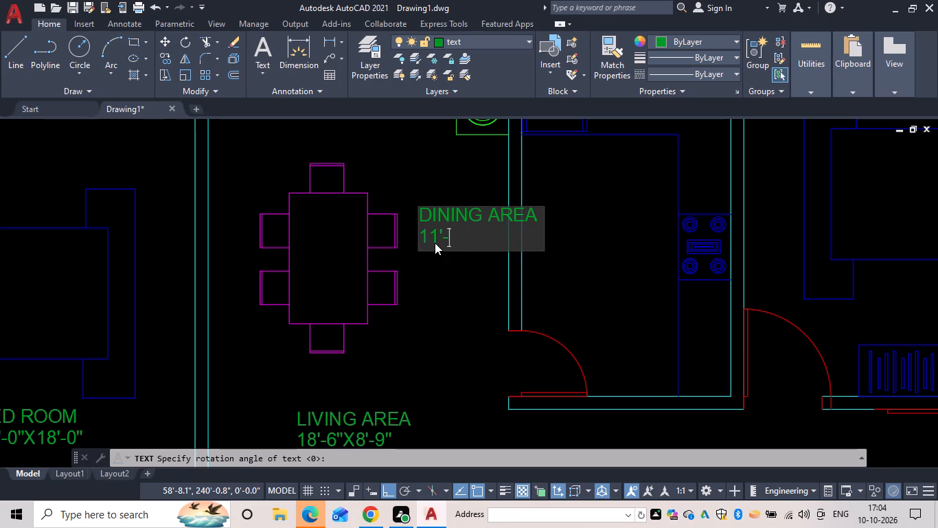
{"action": "type", "text": "6\"X12'-6\""}
{"action": "key", "text": "Return"}
{"action": "key", "text": "Return"}
{"action": "key", "text": "Escape"}
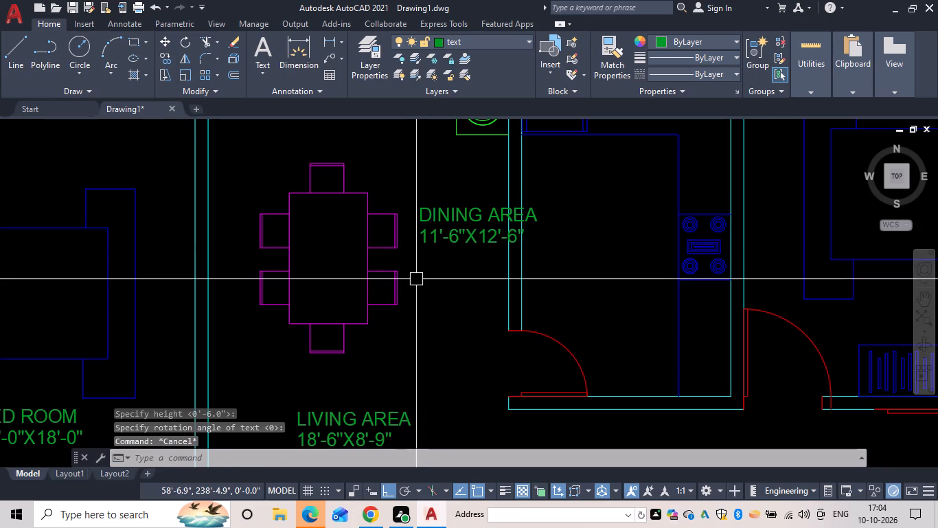
Move the two-line dining area label north and then west, clear of the kitchen wall.
{"action": "type", "text": "M"}
{"action": "key", "text": "space"}
{"action": "left_click_drag", "start_coordinate": [461, 279], "coordinate": [447, 227]}
{"action": "left_click", "coordinate": [439, 207]}
{"action": "key", "text": "space"}
{"action": "left_click", "coordinate": [449, 228]}
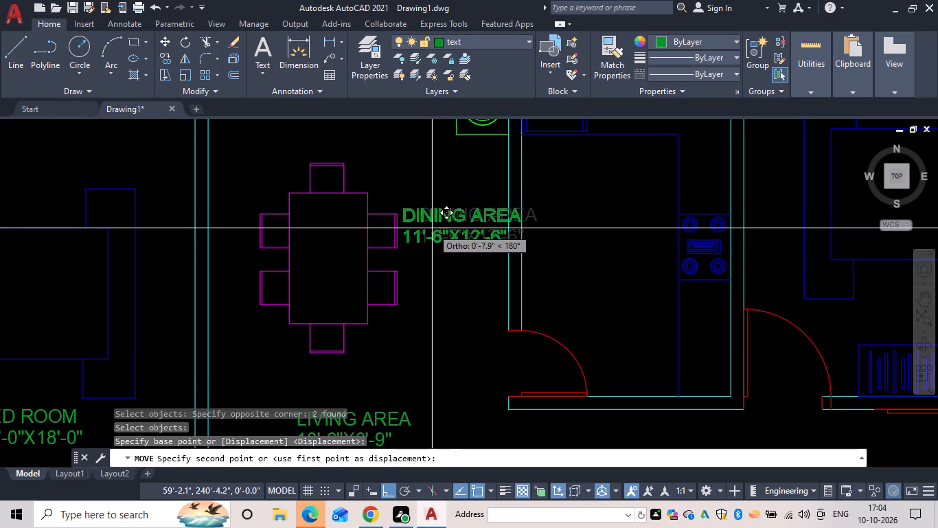
{"action": "left_click", "coordinate": [423, 186]}
{"action": "key", "text": "space"}
{"action": "left_click_drag", "start_coordinate": [450, 214], "coordinate": [435, 179]}
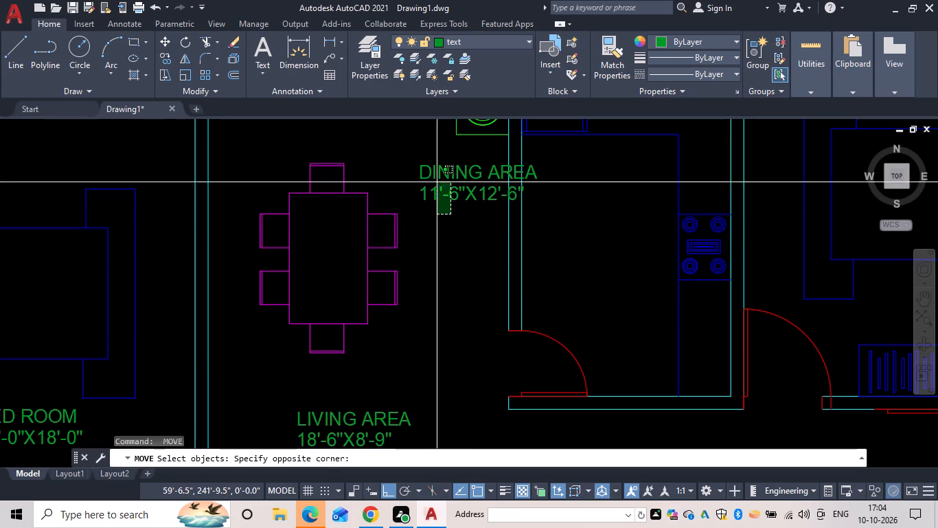
{"action": "left_click_drag", "start_coordinate": [435, 179], "coordinate": [434, 177]}
{"action": "left_click", "coordinate": [433, 175]}
{"action": "key", "text": "space"}
{"action": "left_click", "coordinate": [433, 175]}
{"action": "left_click", "coordinate": [425, 178]}
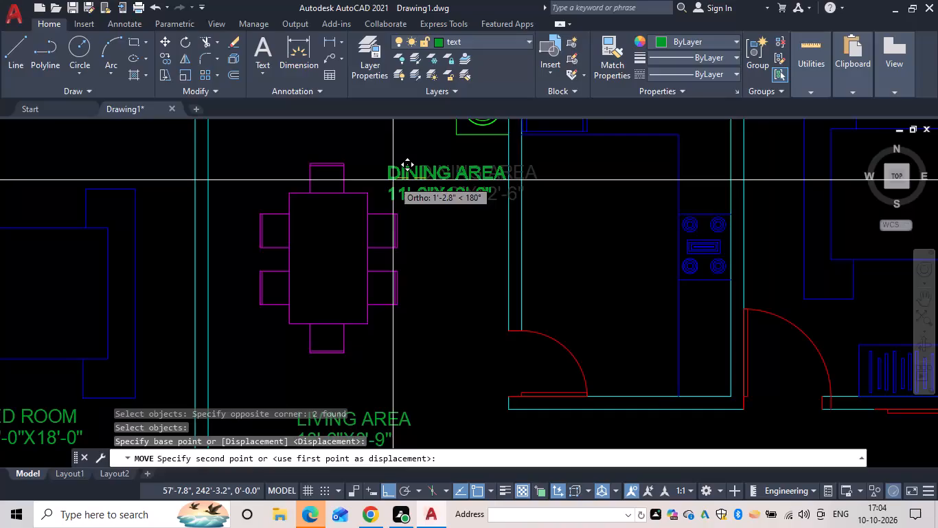
{"action": "left_click", "coordinate": [392, 180]}
{"action": "key", "text": "Escape"}
Begin a 6" high text label at zero rotation in the kitchen, west of the stove, with the line KITCHEN.
{"action": "scroll", "coordinate": [463, 232], "scroll_direction": "down", "scroll_amount": 1}
{"action": "middle_click", "coordinate": [462, 234]}
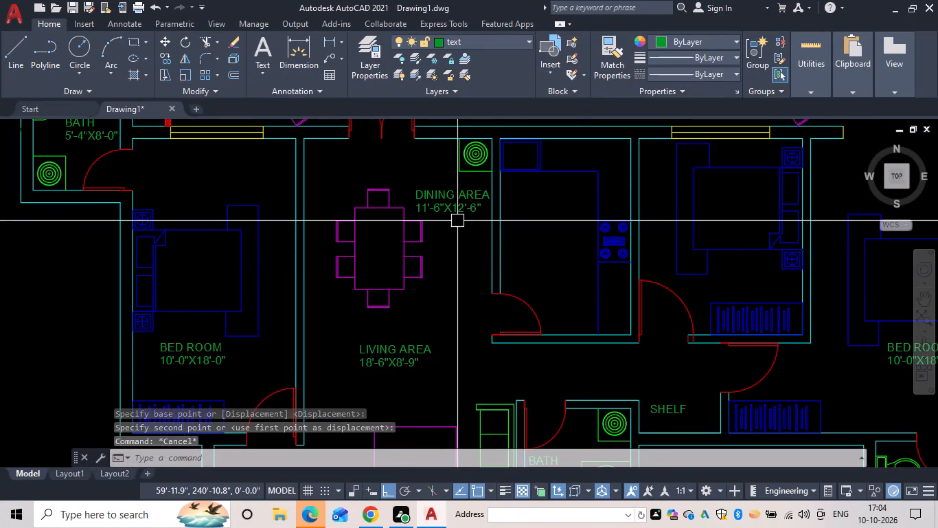
{"action": "key", "text": "Escape"}
{"action": "type", "text": "TEXT"}
{"action": "key", "text": "space"}
{"action": "left_click", "coordinate": [517, 216]}
{"action": "key", "text": "space"}
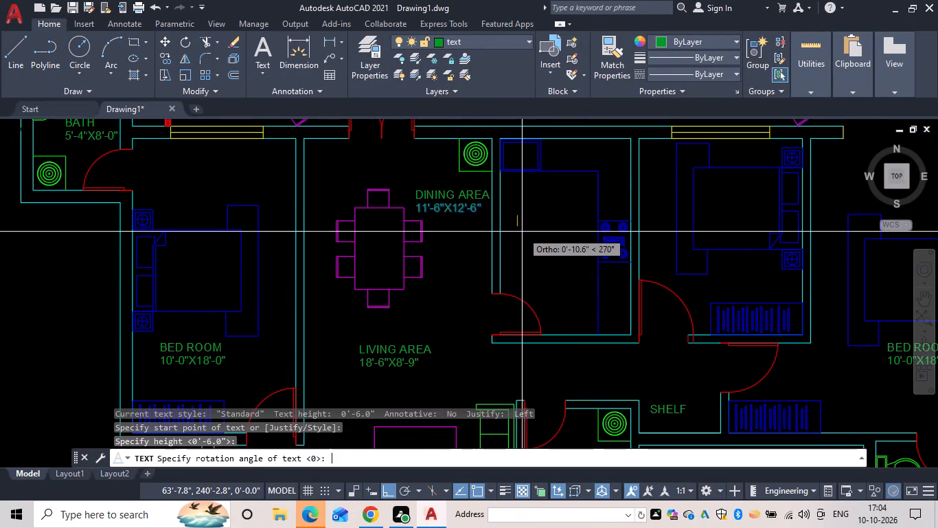
{"action": "key", "text": "space"}
{"action": "type", "text": "KITCHEN"}
{"action": "key", "text": "space"}
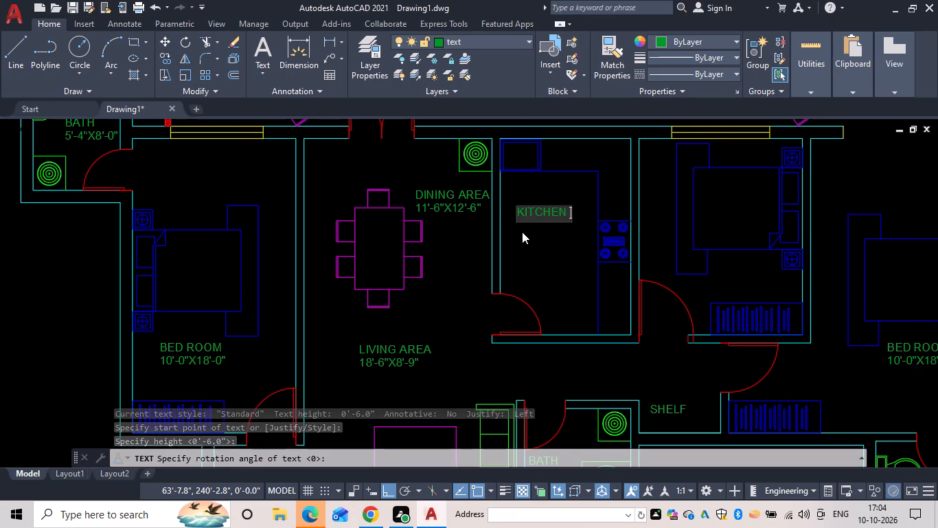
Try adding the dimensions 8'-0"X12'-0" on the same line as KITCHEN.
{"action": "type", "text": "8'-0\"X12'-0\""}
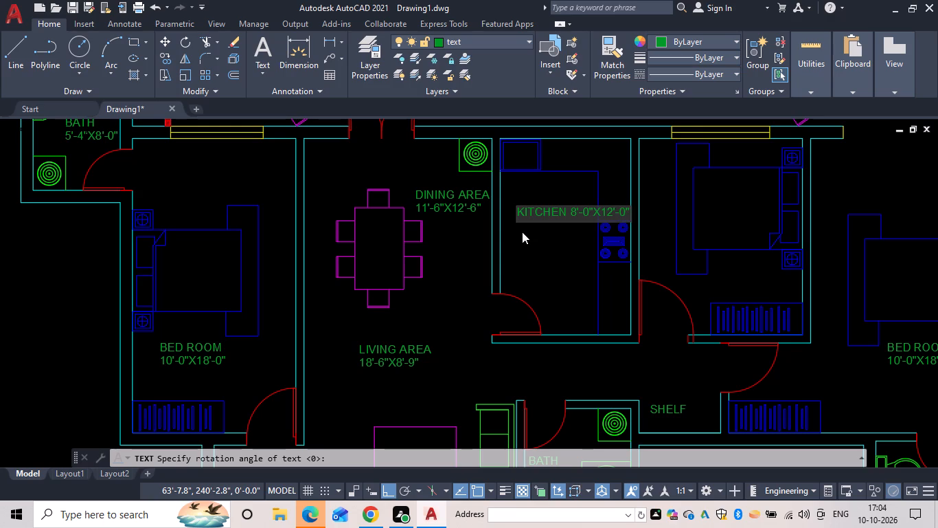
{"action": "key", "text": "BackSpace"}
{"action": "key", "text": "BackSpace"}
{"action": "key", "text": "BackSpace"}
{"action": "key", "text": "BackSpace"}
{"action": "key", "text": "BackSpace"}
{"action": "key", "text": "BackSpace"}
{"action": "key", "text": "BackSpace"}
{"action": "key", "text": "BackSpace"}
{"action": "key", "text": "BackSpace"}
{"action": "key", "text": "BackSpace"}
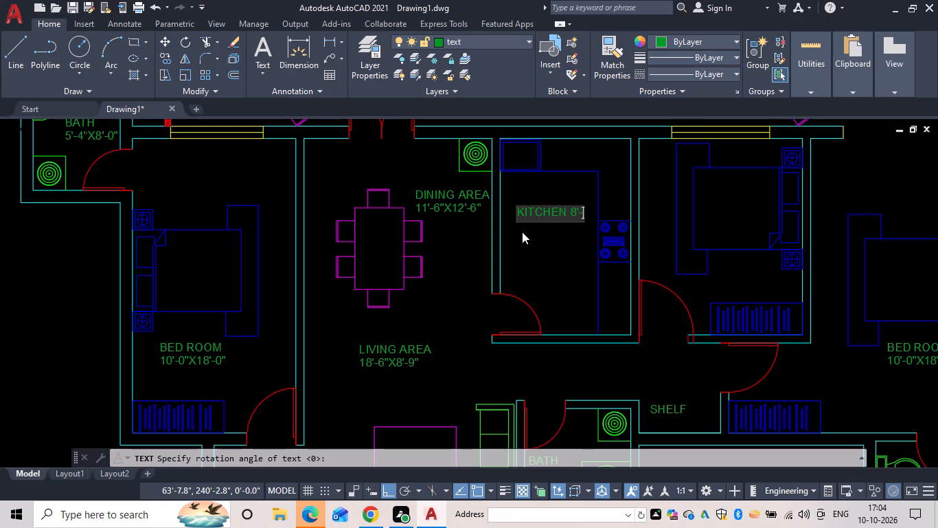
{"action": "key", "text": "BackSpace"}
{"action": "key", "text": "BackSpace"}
Add the dimensions 8'-0"X12'-0" as a second line beneath KITCHEN and finish the label.
{"action": "key", "text": "Return"}
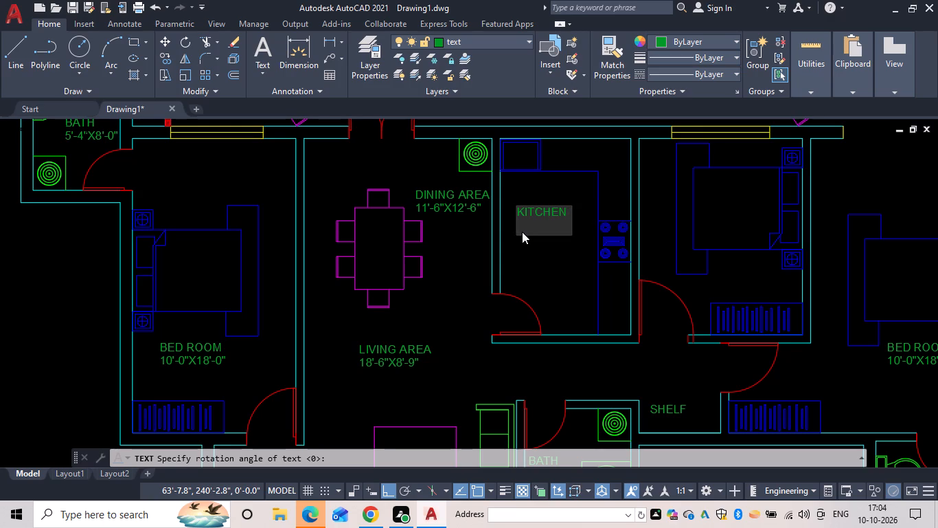
{"action": "type", "text": "8'-\""}
{"action": "key", "text": "BackSpace"}
{"action": "type", "text": "0\"X12'-\""}
{"action": "key", "text": "BackSpace"}
{"action": "type", "text": "0\""}
{"action": "key", "text": "Return"}
{"action": "key", "text": "Return"}
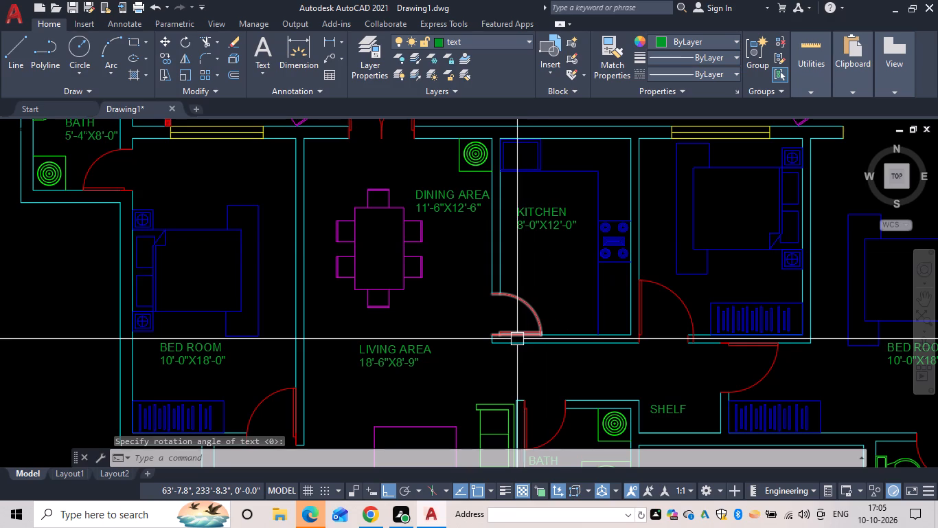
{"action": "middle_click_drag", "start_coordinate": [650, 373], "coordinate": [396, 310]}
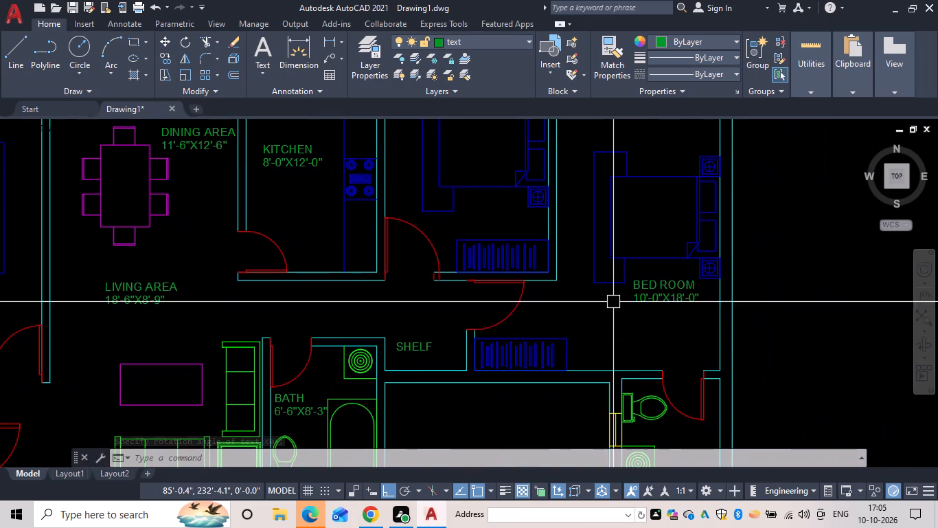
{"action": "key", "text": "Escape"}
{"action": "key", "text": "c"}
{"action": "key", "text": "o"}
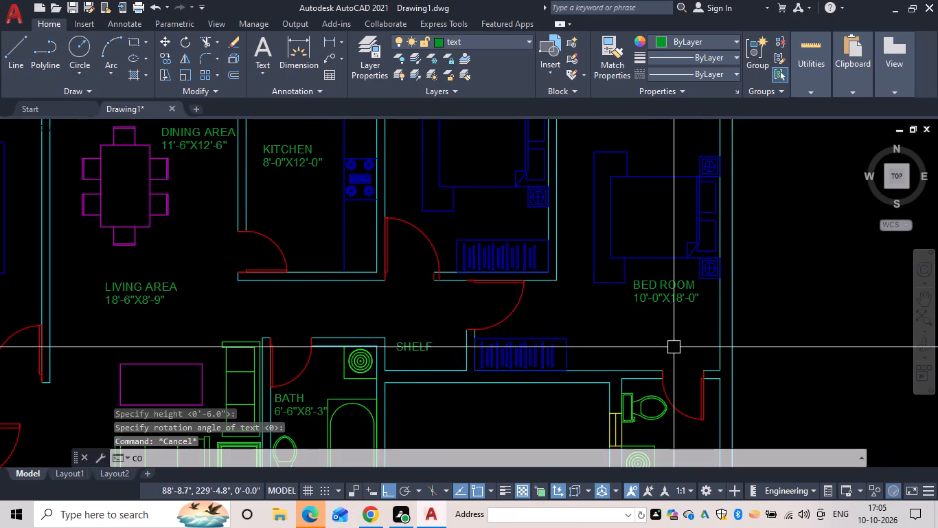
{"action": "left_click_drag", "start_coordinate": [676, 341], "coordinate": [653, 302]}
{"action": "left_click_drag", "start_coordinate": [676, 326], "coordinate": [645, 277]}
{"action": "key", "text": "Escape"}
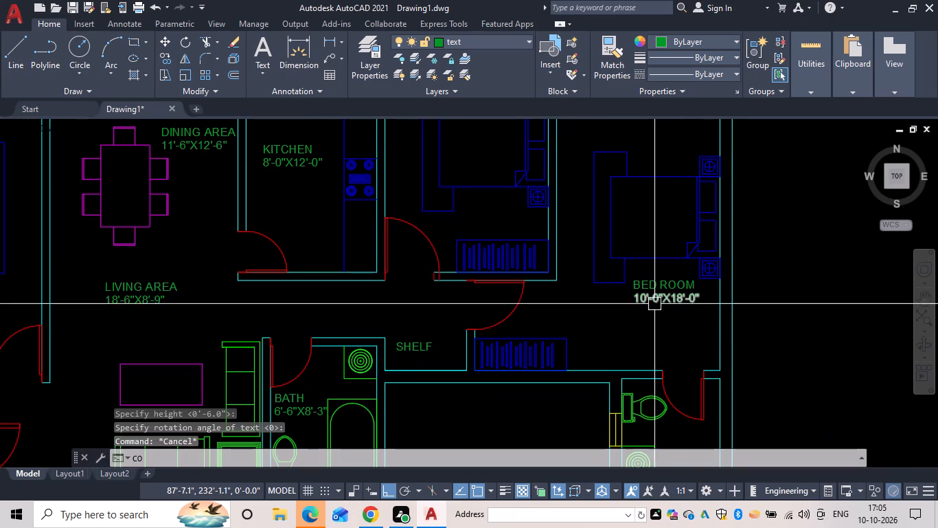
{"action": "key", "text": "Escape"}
Copy the eastern bedroom's two-line BED ROOM label to a spot northwest of the original, over the bed's foot.
{"action": "key", "text": "c"}
{"action": "type", "text": "O"}
{"action": "key", "text": "space"}
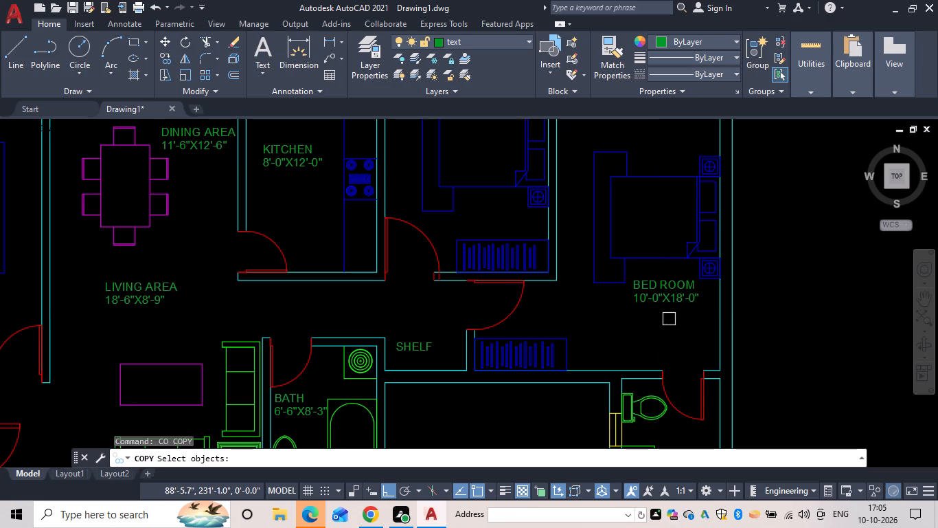
{"action": "left_click_drag", "start_coordinate": [670, 319], "coordinate": [641, 286]}
{"action": "left_click", "coordinate": [635, 280]}
{"action": "key", "text": "space"}
{"action": "left_click", "coordinate": [650, 296]}
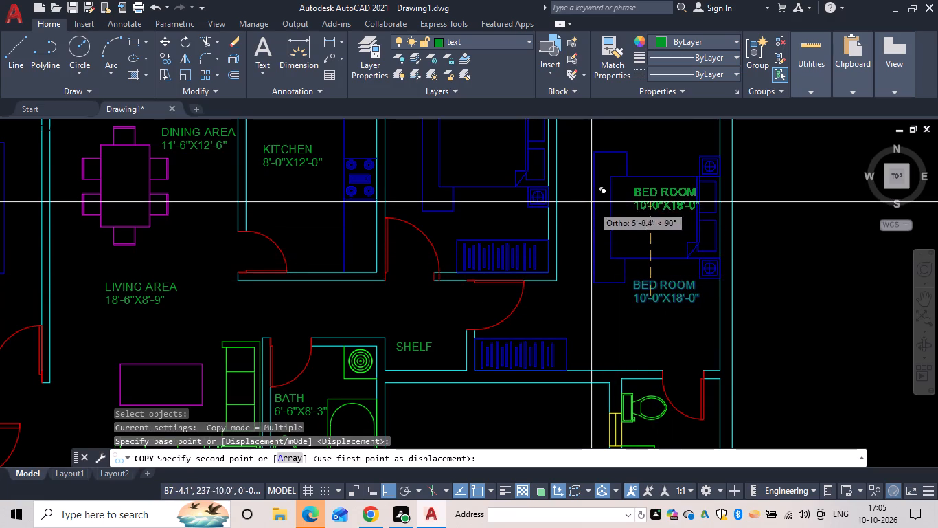
{"action": "left_click", "coordinate": [595, 222]}
{"action": "key", "text": "Escape"}
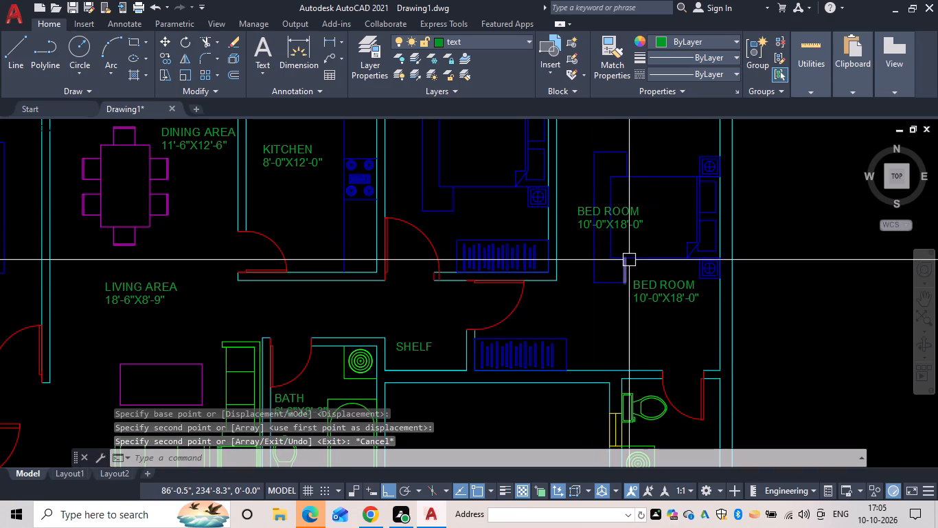
Move the copied BED ROOM label west into the middle bedroom, between the bed and the wardrobe.
{"action": "key", "text": "m"}
{"action": "key", "text": "space"}
{"action": "left_click_drag", "start_coordinate": [641, 239], "coordinate": [619, 207]}
{"action": "left_click", "coordinate": [618, 206]}
{"action": "key", "text": "space"}
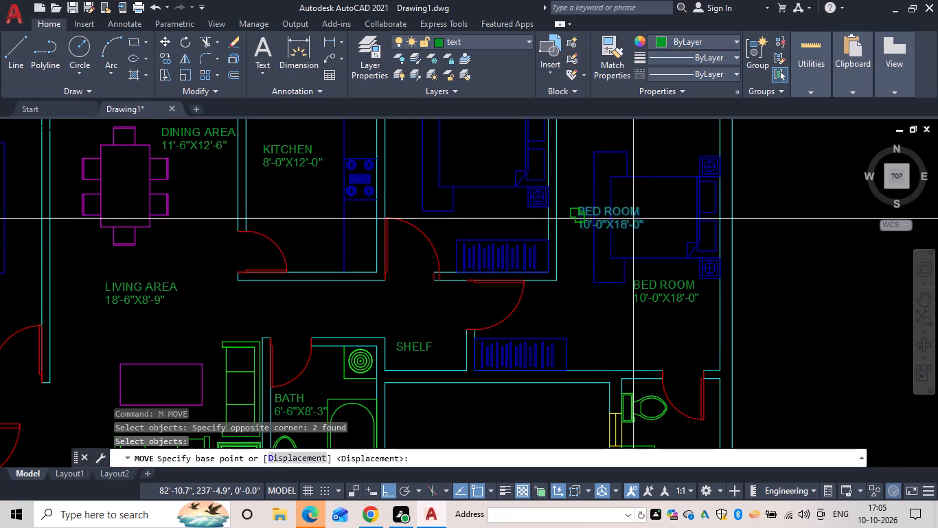
{"action": "left_click_drag", "start_coordinate": [633, 219], "coordinate": [621, 221]}
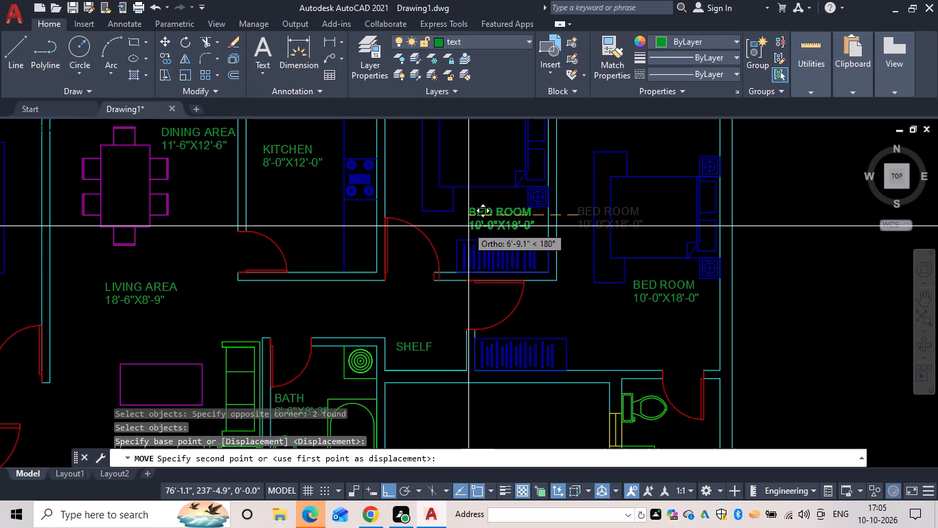
{"action": "left_click", "coordinate": [466, 226]}
{"action": "key", "text": "Escape"}
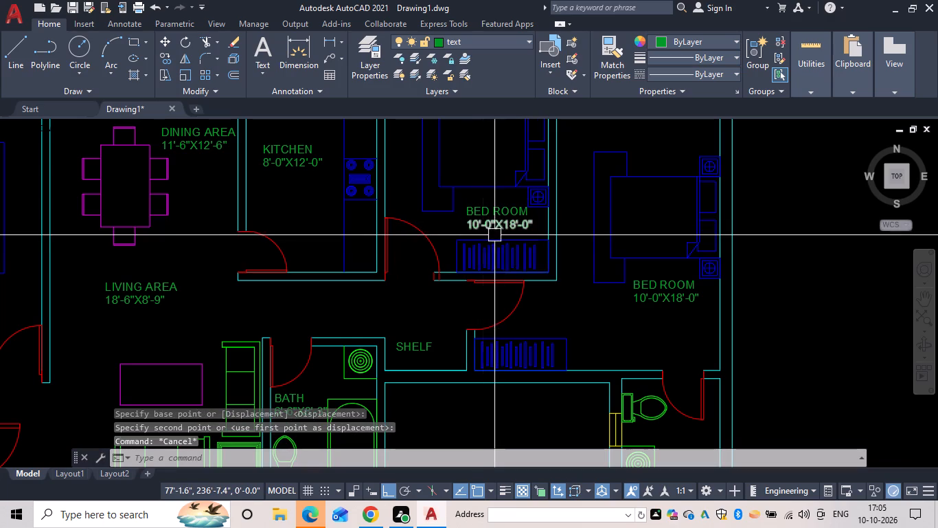
Change the middle bedroom label's dimension line to 10'-0"X12'-0".
{"action": "scroll", "coordinate": [501, 241], "scroll_direction": "up", "scroll_amount": 1}
{"action": "double_click", "coordinate": [514, 216]}
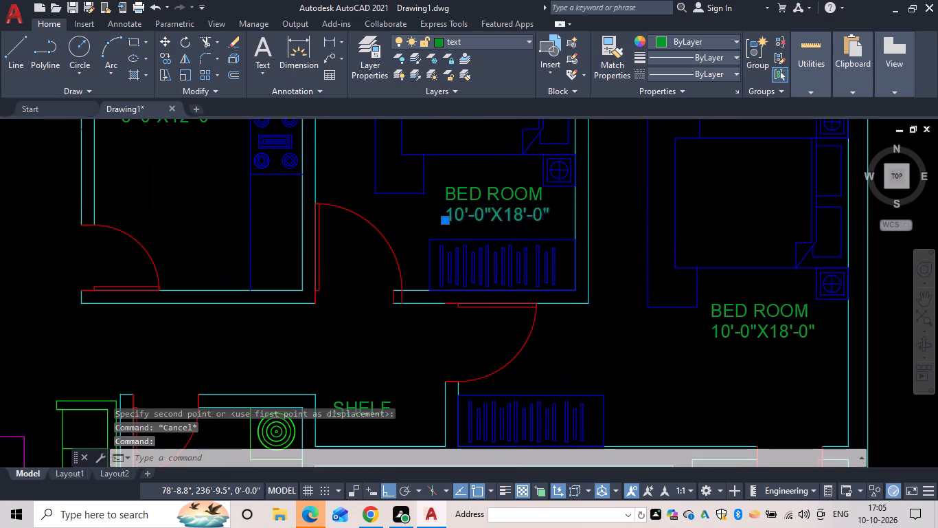
{"action": "scroll", "coordinate": [512, 212], "scroll_direction": "up", "scroll_amount": 3}
{"action": "left_click", "coordinate": [546, 221]}
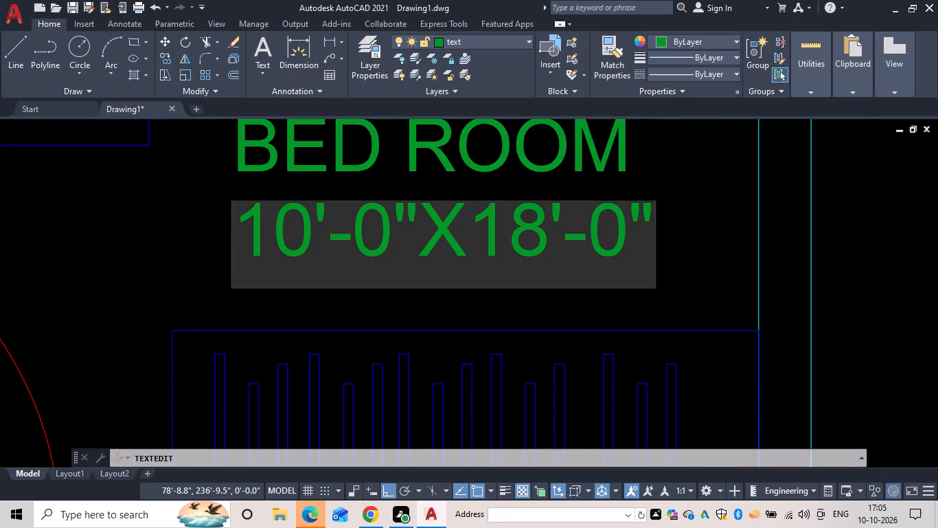
{"action": "key", "text": "BackSpace"}
{"action": "key", "text": "2"}
{"action": "key", "text": "Return"}
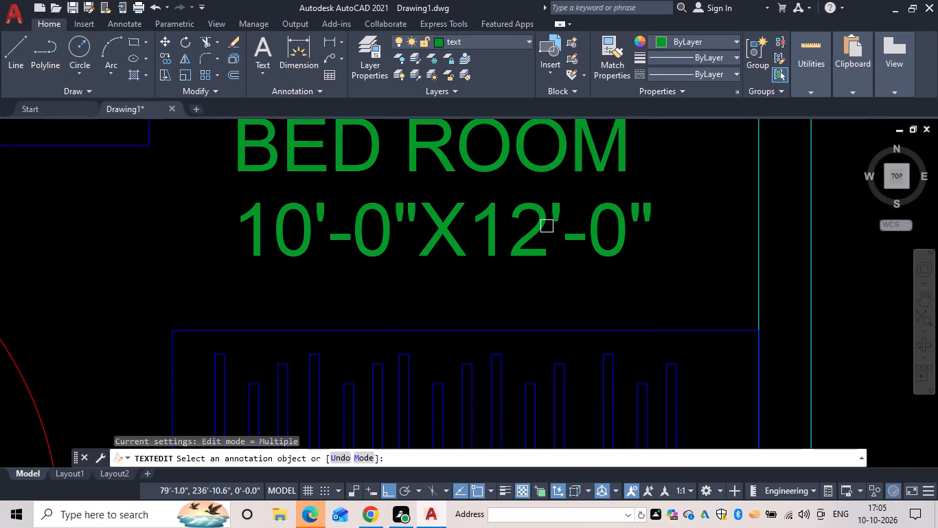
{"action": "key", "text": "Escape"}
Label the balcony between its two round tables with 6' WIDE BALCONY in 6" high text at zero rotation.
{"action": "scroll", "coordinate": [543, 270], "scroll_direction": "down", "scroll_amount": 6}
{"action": "middle_click_drag", "start_coordinate": [528, 274], "coordinate": [517, 239]}
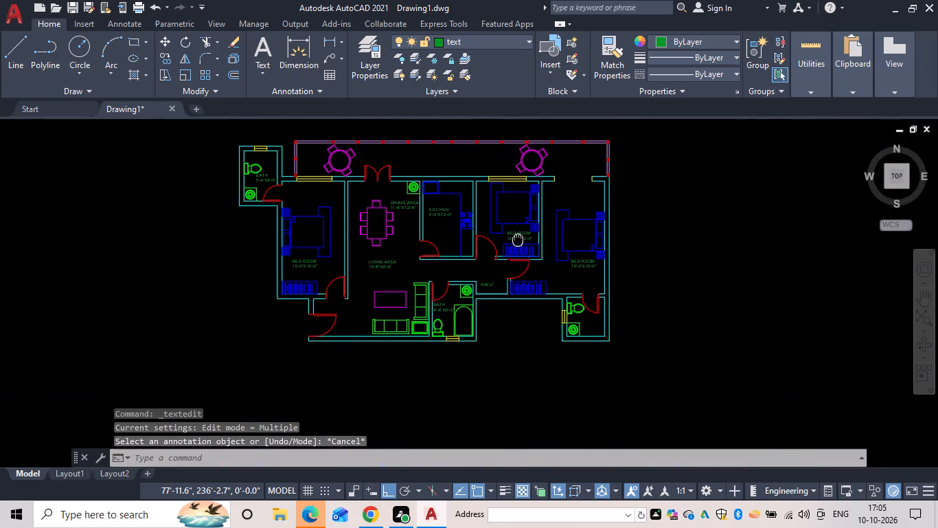
{"action": "middle_click_drag", "start_coordinate": [517, 239], "coordinate": [508, 250]}
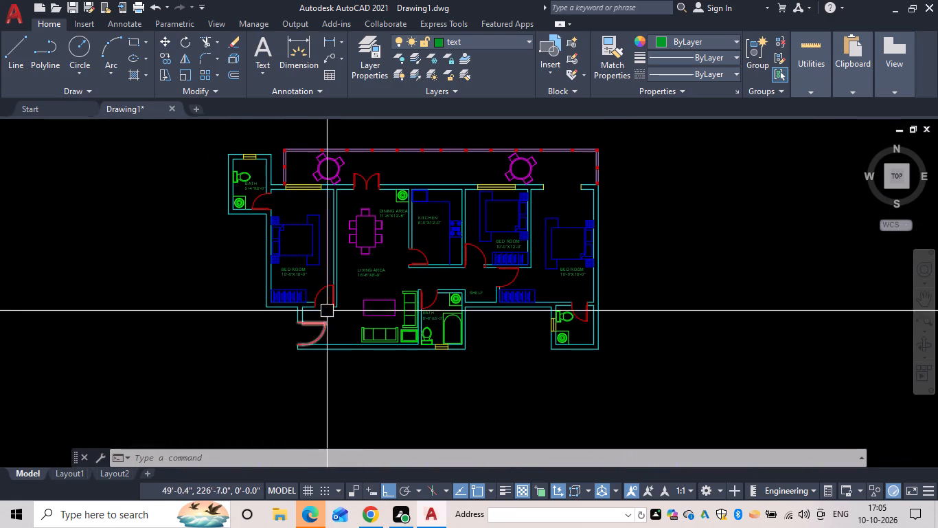
{"action": "scroll", "coordinate": [310, 285], "scroll_direction": "down", "scroll_amount": 1}
{"action": "middle_click_drag", "start_coordinate": [310, 291], "coordinate": [306, 365]}
{"action": "scroll", "coordinate": [321, 285], "scroll_direction": "up", "scroll_amount": 2}
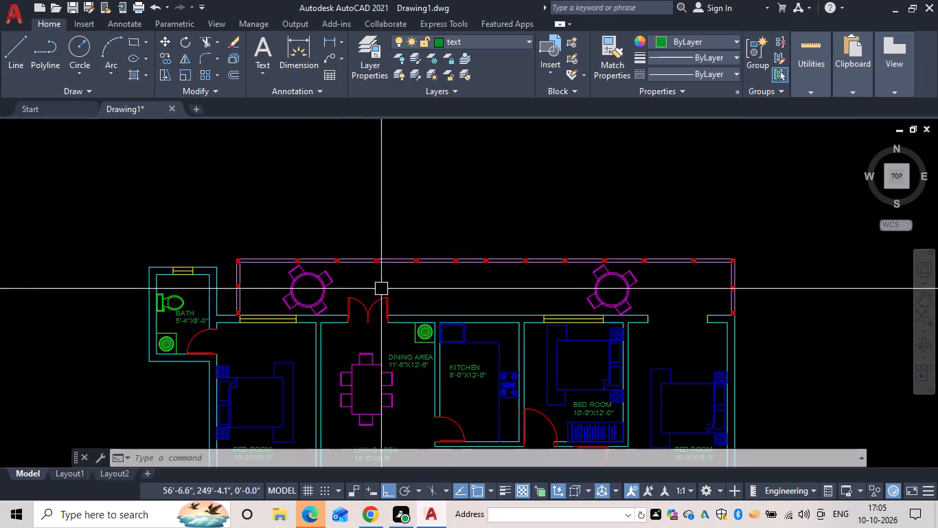
{"action": "scroll", "coordinate": [381, 289], "scroll_direction": "up", "scroll_amount": 2}
{"action": "middle_click_drag", "start_coordinate": [376, 287], "coordinate": [286, 283]}
{"action": "key", "text": "Escape"}
{"action": "type", "text": "TEXT"}
{"action": "key", "text": "space"}
{"action": "left_click", "coordinate": [420, 266]}
{"action": "key", "text": "space"}
{"action": "key", "text": "space"}
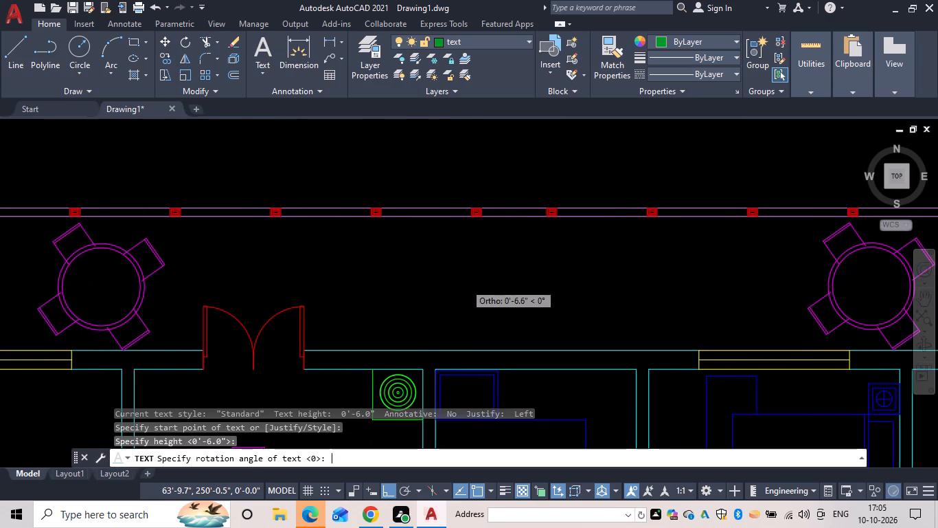
{"action": "type", "text": "6' WIDE"}
{"action": "key", "text": "space"}
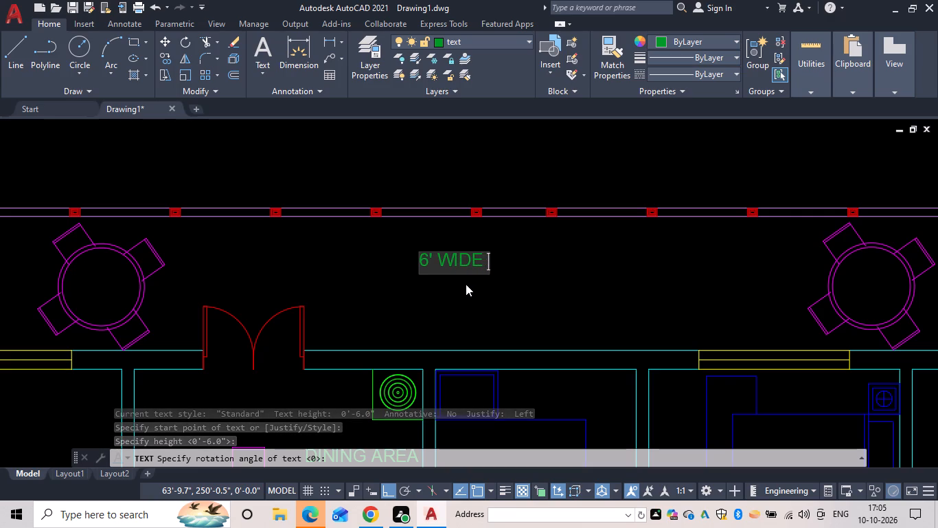
{"action": "type", "text": "BALCONY"}
{"action": "key", "text": "space"}
{"action": "key", "text": "Return"}
{"action": "key", "text": "Return"}
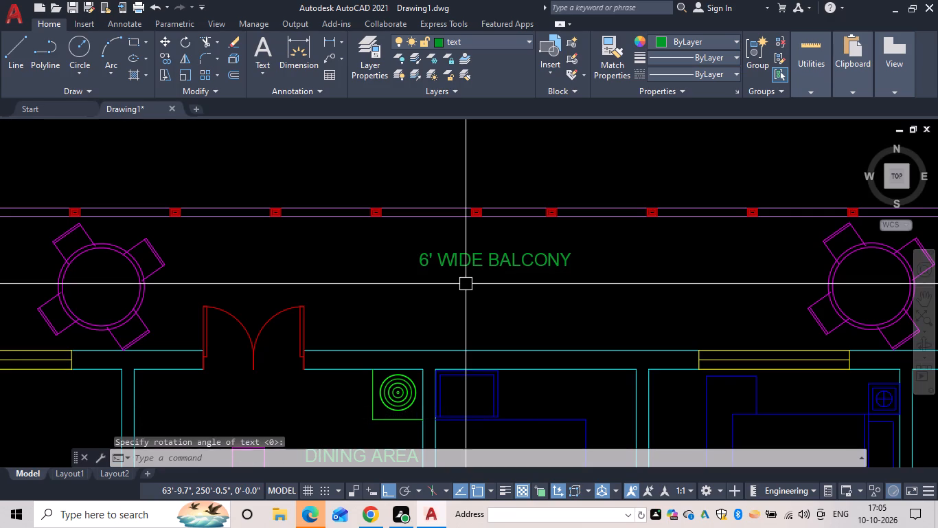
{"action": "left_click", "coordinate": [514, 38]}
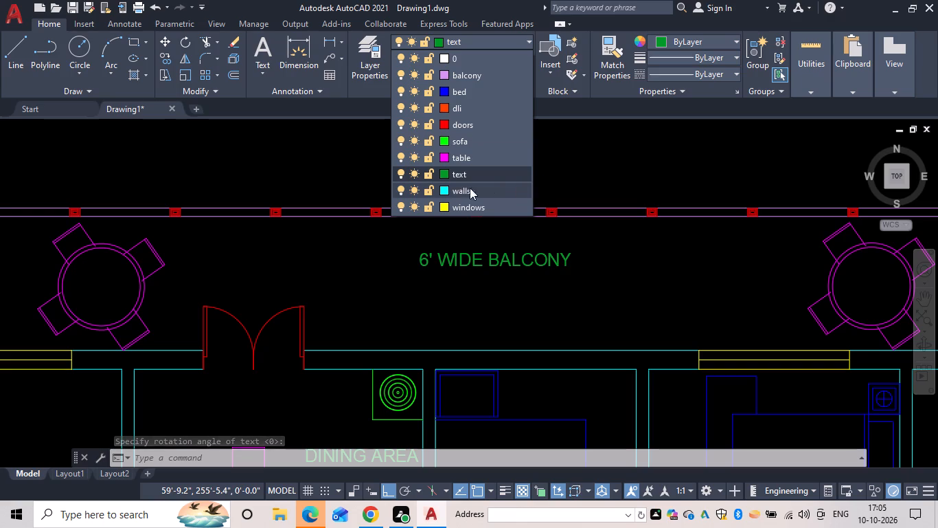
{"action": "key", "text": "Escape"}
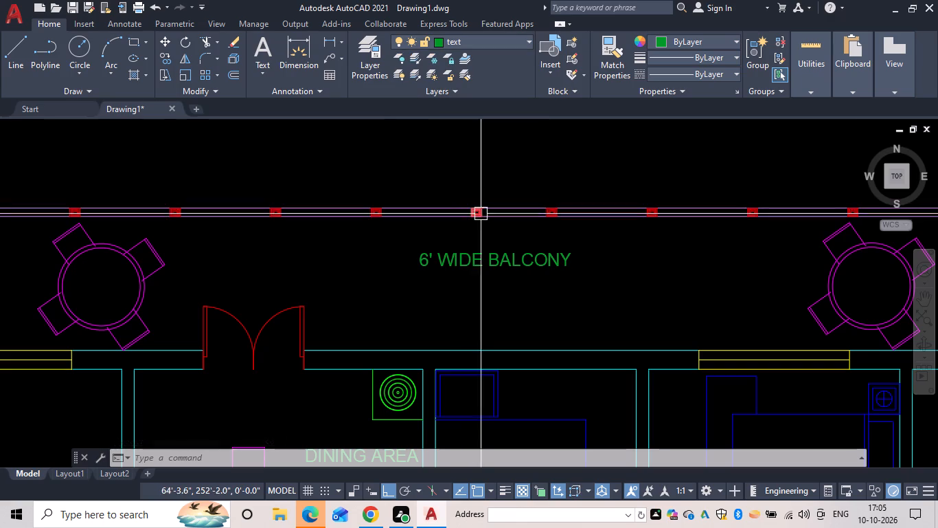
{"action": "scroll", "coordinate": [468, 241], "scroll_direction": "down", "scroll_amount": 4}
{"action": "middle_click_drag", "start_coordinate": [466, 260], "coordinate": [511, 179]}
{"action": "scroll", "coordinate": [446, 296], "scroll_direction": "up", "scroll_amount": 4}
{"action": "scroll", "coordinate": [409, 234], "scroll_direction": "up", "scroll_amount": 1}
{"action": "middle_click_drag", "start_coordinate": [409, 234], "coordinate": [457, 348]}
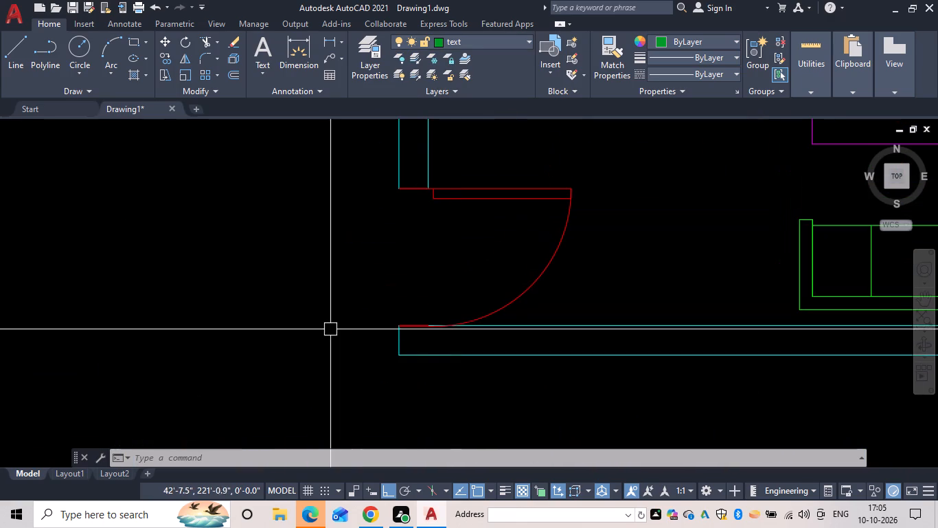
Label the area outside the entrance door, west of its opening, with ENTRY in 6" high text at zero rotation.
{"action": "key", "text": "t"}
{"action": "key", "text": "e"}
{"action": "key", "text": "x"}
{"action": "type", "text": "T"}
{"action": "key", "text": "space"}
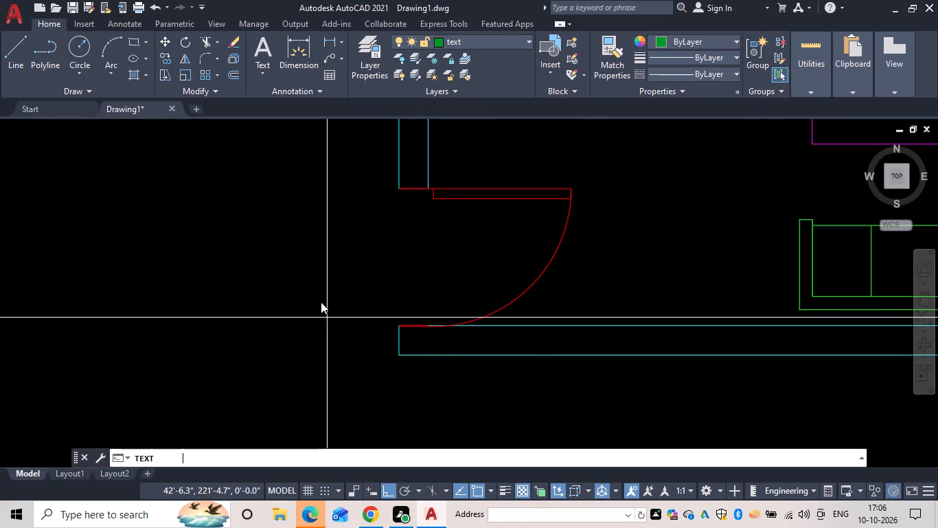
{"action": "left_click_drag", "start_coordinate": [264, 245], "coordinate": [267, 254]}
{"action": "key", "text": "space"}
{"action": "key", "text": "space"}
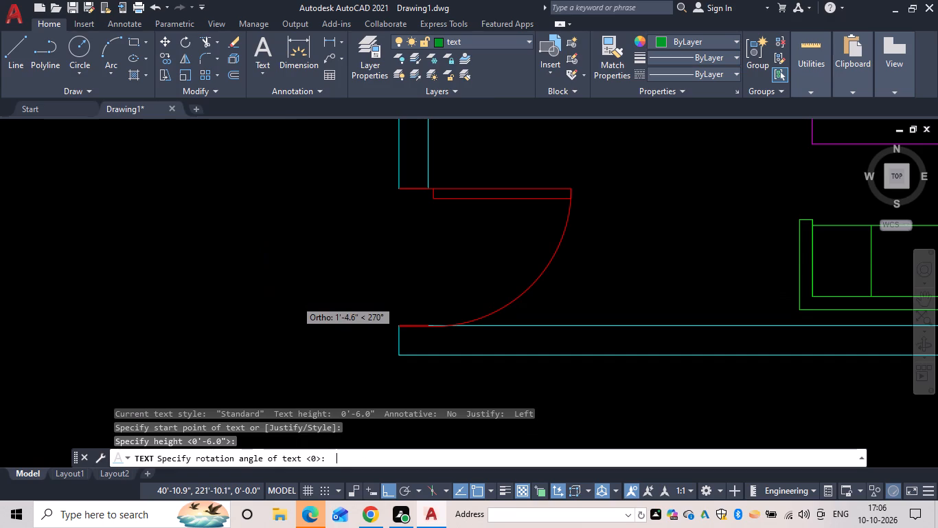
{"action": "type", "text": "ENTRY"}
{"action": "key", "text": "space"}
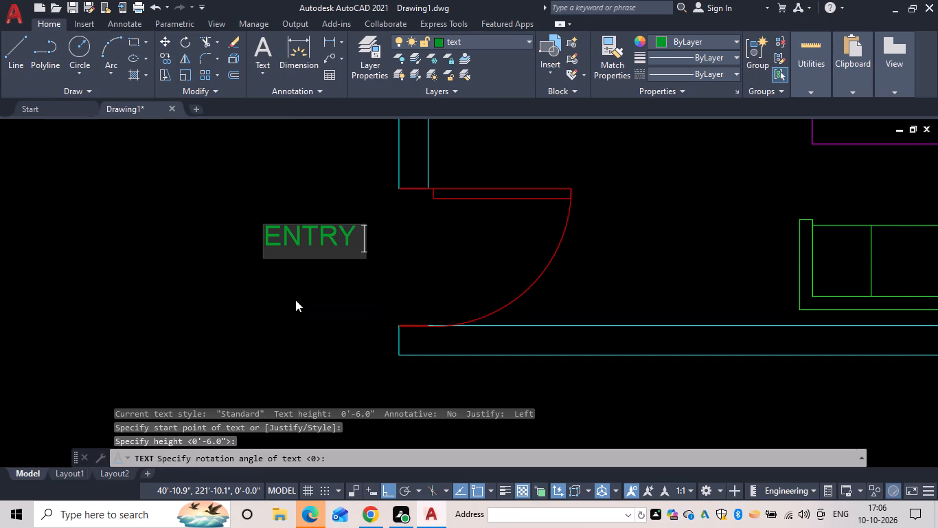
{"action": "key", "text": "Return"}
{"action": "key", "text": "Return"}
{"action": "key", "text": "Escape"}
Rotate the ENTRY label 270 degrees about its middle so that it reads downward.
{"action": "type", "text": "RO"}
{"action": "key", "text": "space"}
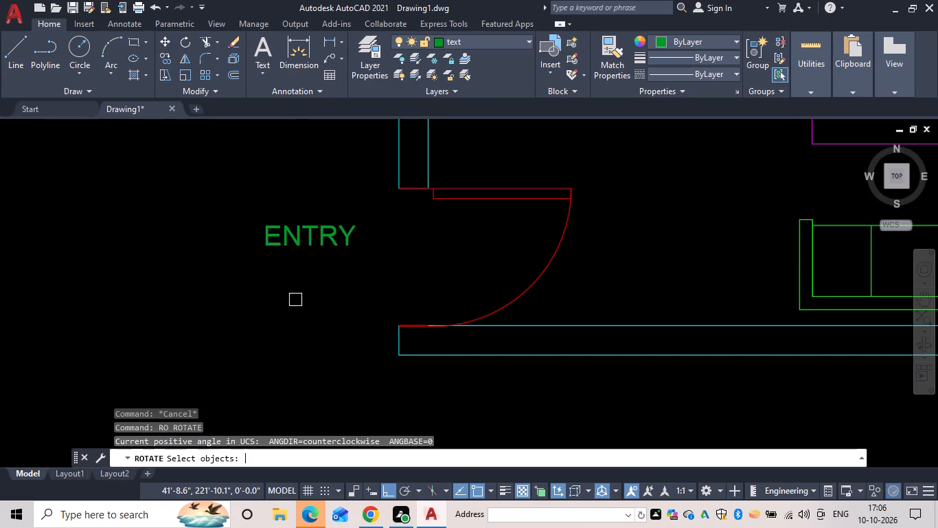
{"action": "left_click_drag", "start_coordinate": [357, 305], "coordinate": [304, 267]}
{"action": "left_click", "coordinate": [238, 220]}
{"action": "key", "text": "space"}
{"action": "left_click_drag", "start_coordinate": [306, 240], "coordinate": [304, 265]}
{"action": "left_click", "coordinate": [260, 318]}
{"action": "key", "text": "Escape"}
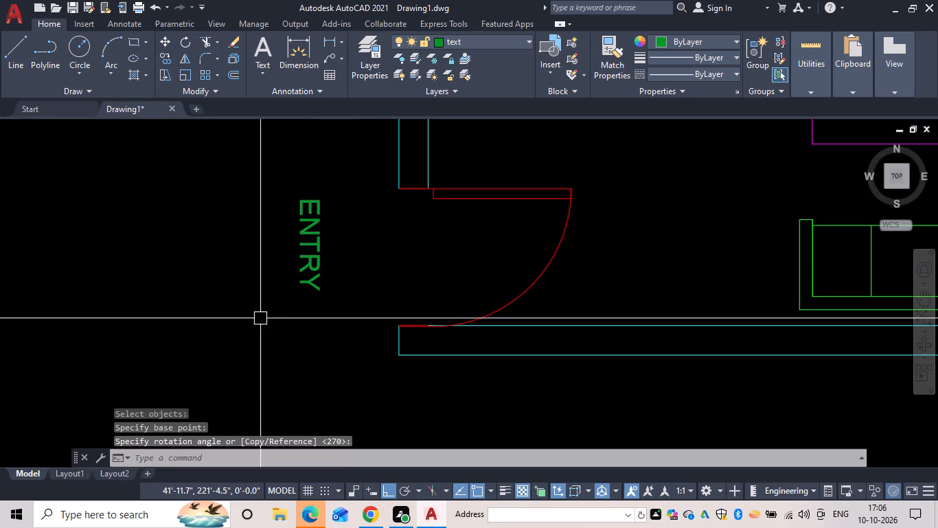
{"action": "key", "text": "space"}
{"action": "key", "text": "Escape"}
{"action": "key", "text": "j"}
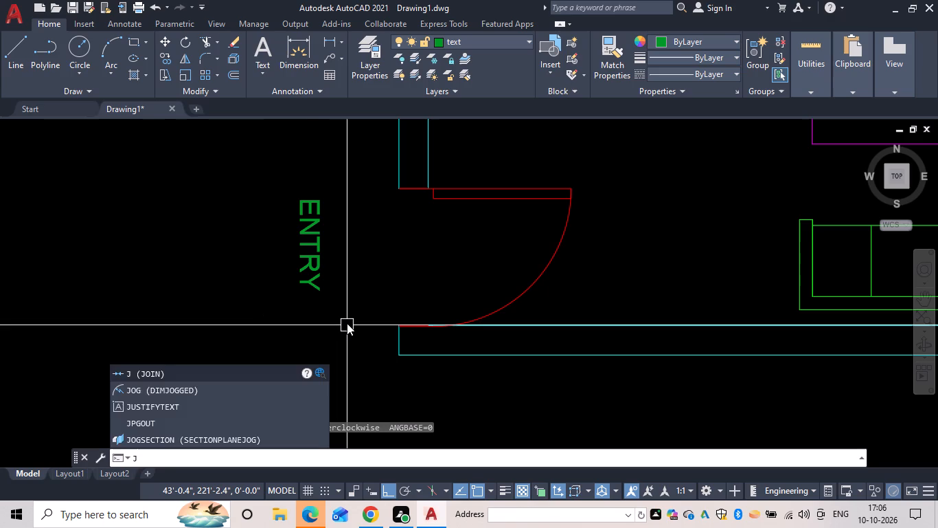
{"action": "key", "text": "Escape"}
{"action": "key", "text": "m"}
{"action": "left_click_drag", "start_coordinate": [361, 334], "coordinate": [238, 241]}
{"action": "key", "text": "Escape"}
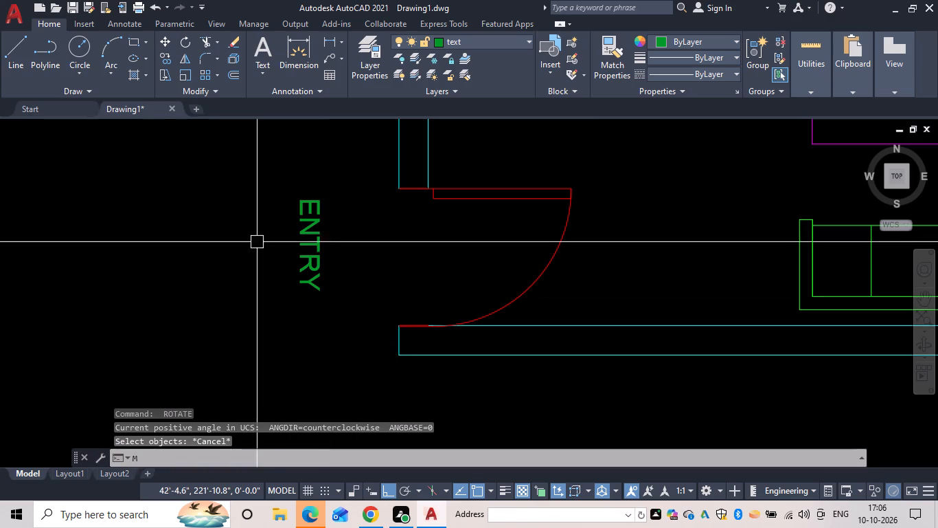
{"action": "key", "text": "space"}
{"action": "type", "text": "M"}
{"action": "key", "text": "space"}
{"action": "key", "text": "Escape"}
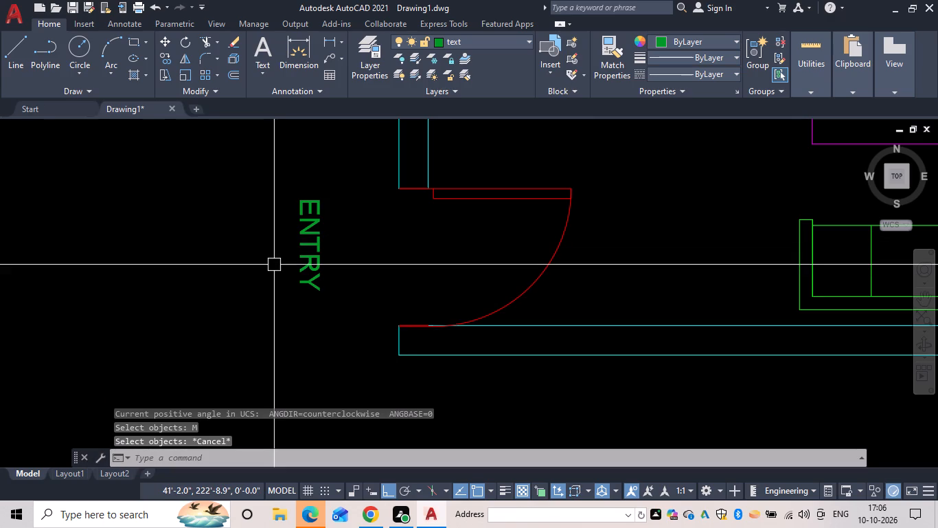
Move the ENTRY label slightly south and east so that it sits close beside the entrance door opening.
{"action": "type", "text": "M"}
{"action": "key", "text": "space"}
{"action": "left_click_drag", "start_coordinate": [295, 277], "coordinate": [278, 250]}
{"action": "key", "text": "space"}
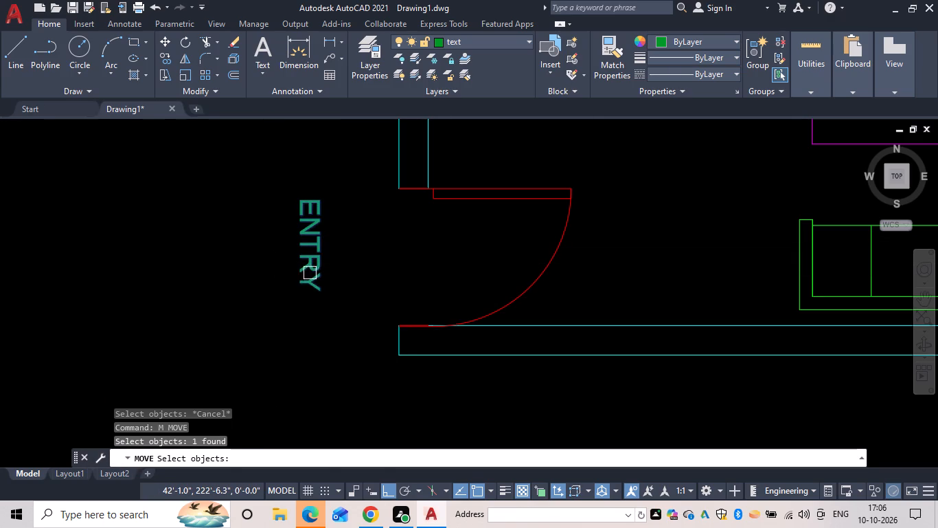
{"action": "left_click", "coordinate": [310, 273]}
{"action": "left_click", "coordinate": [310, 283]}
{"action": "key", "text": "space"}
{"action": "left_click_drag", "start_coordinate": [343, 324], "coordinate": [330, 307]}
{"action": "left_click", "coordinate": [287, 239]}
{"action": "key", "text": "space"}
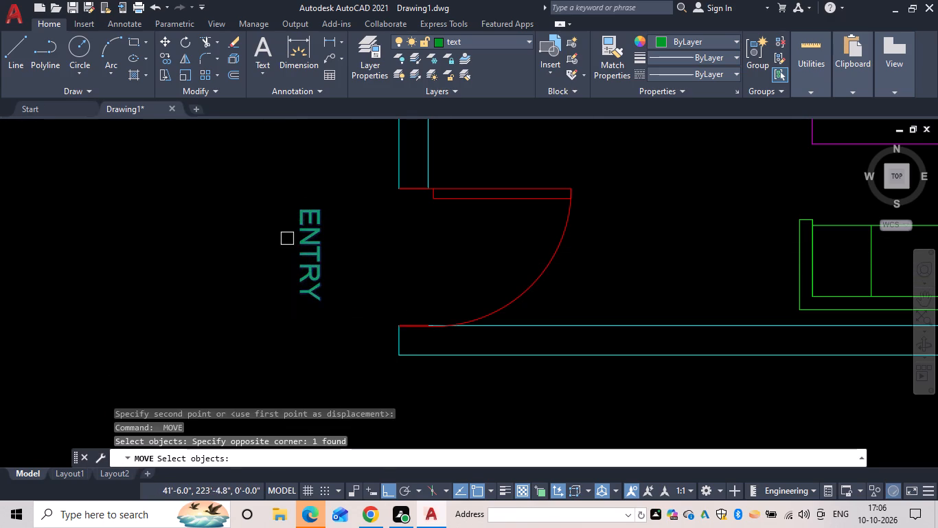
{"action": "left_click_drag", "start_coordinate": [299, 263], "coordinate": [308, 263]}
{"action": "left_click", "coordinate": [355, 266]}
{"action": "key", "text": "Escape"}
Make dli the current layer.
{"action": "scroll", "coordinate": [355, 269], "scroll_direction": "down", "scroll_amount": 2}
{"action": "middle_click_drag", "start_coordinate": [355, 269], "coordinate": [170, 321]}
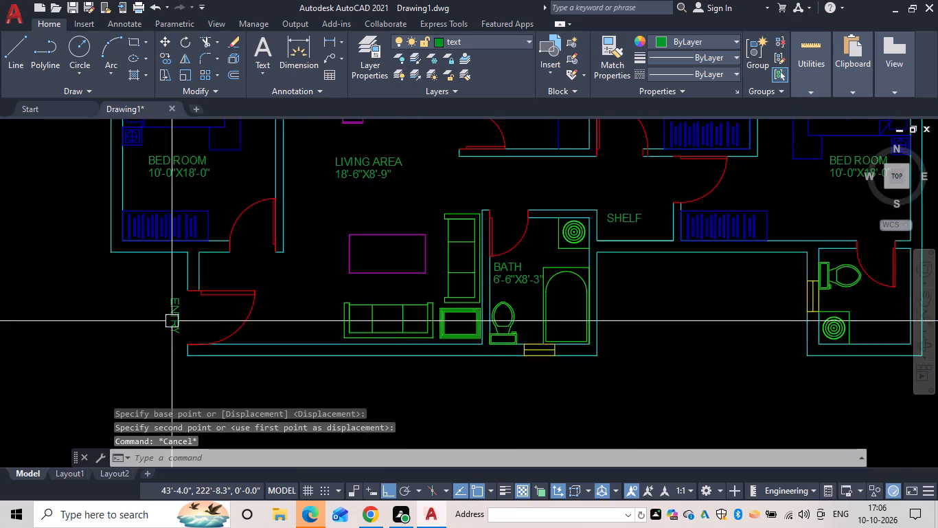
{"action": "scroll", "coordinate": [289, 294], "scroll_direction": "down", "scroll_amount": 2}
{"action": "middle_click_drag", "start_coordinate": [289, 294], "coordinate": [246, 343]}
{"action": "left_click", "coordinate": [466, 44]}
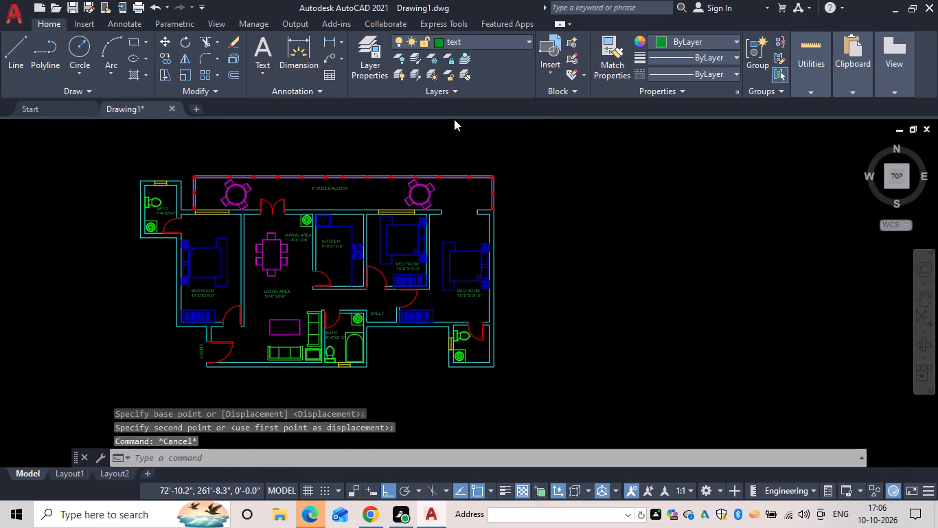
{"action": "left_click", "coordinate": [470, 108]}
Add a horizontal linear dimension across the northwest bath's window, placed just above the outer wall.
{"action": "scroll", "coordinate": [221, 190], "scroll_direction": "up", "scroll_amount": 1}
{"action": "middle_click_drag", "start_coordinate": [221, 190], "coordinate": [356, 204]}
{"action": "key", "text": "Escape"}
{"action": "type", "text": "DLI"}
{"action": "key", "text": "space"}
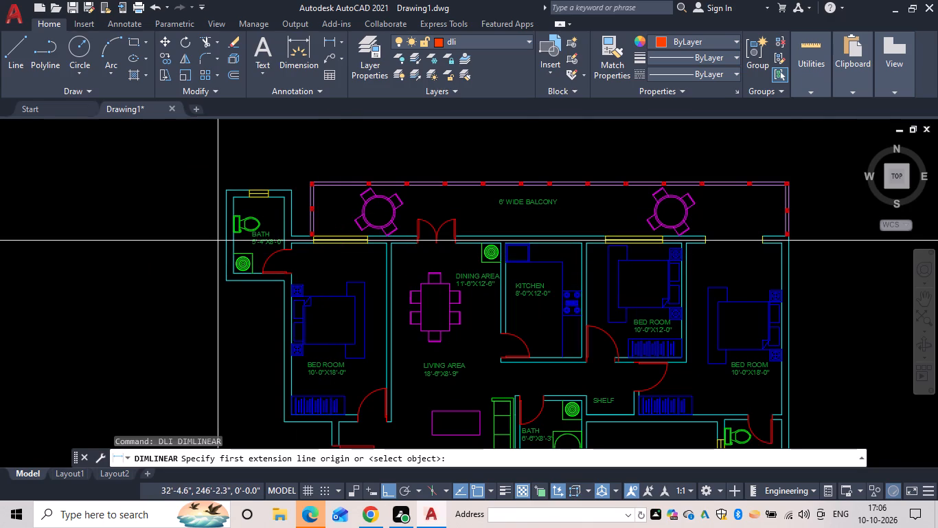
{"action": "middle_click_drag", "start_coordinate": [130, 234], "coordinate": [279, 270]}
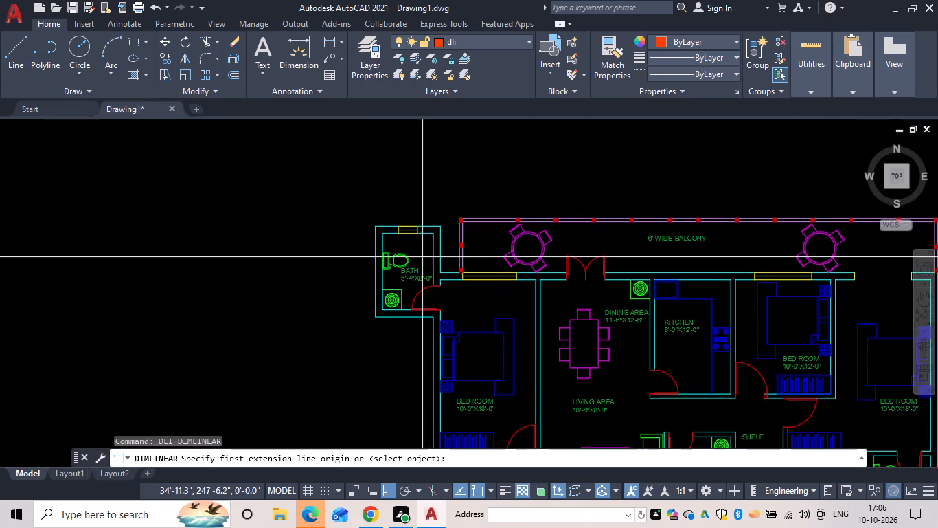
{"action": "scroll", "coordinate": [376, 236], "scroll_direction": "up", "scroll_amount": 3}
{"action": "left_click", "coordinate": [457, 200]}
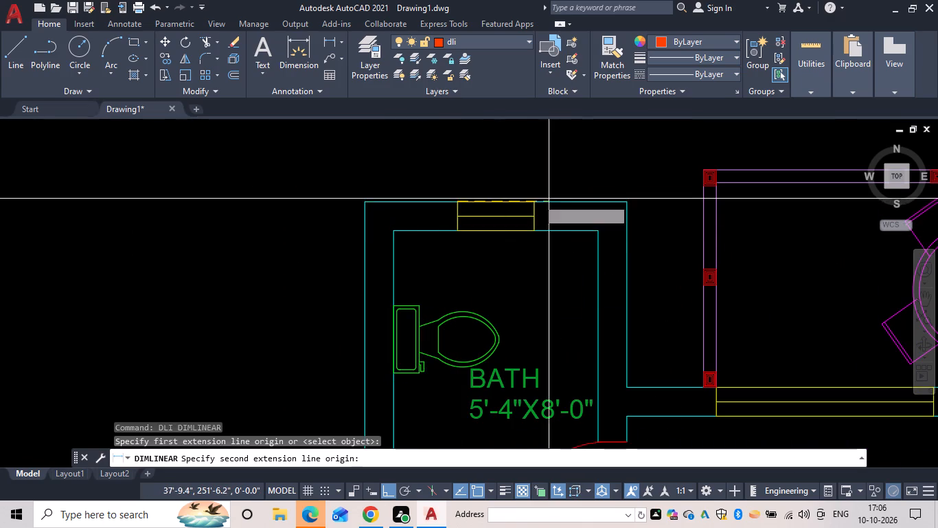
{"action": "left_click", "coordinate": [533, 203]}
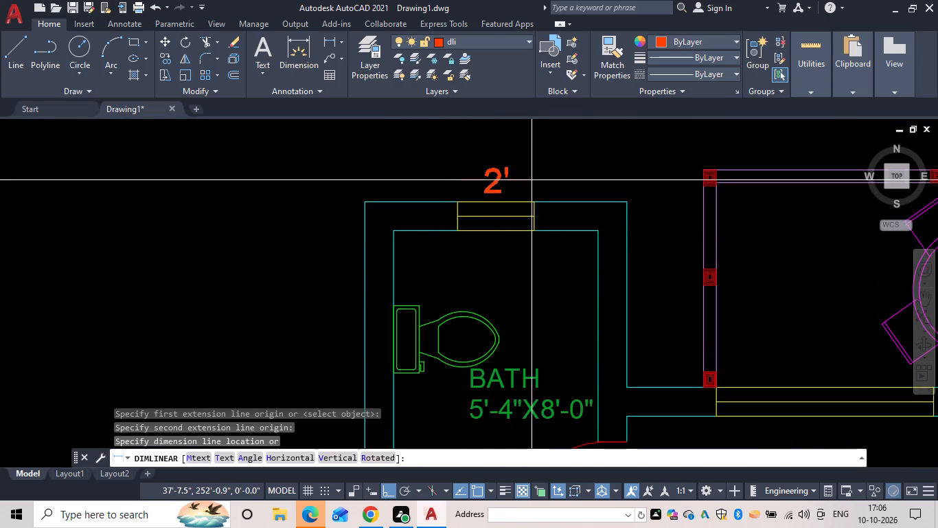
{"action": "left_click", "coordinate": [531, 180]}
Dimension the clear gap between the balcony's northwest corner post and the next post east, placing it above the railing.
{"action": "scroll", "coordinate": [654, 189], "scroll_direction": "down", "scroll_amount": 1}
{"action": "middle_click_drag", "start_coordinate": [646, 192], "coordinate": [358, 195]}
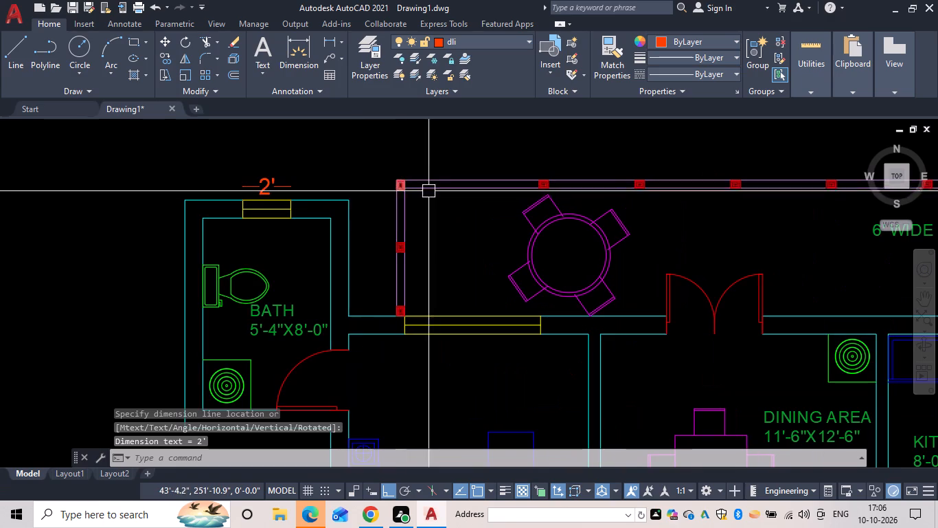
{"action": "middle_click_drag", "start_coordinate": [432, 192], "coordinate": [392, 204]}
{"action": "scroll", "coordinate": [387, 203], "scroll_direction": "up", "scroll_amount": 2}
{"action": "key", "text": "space"}
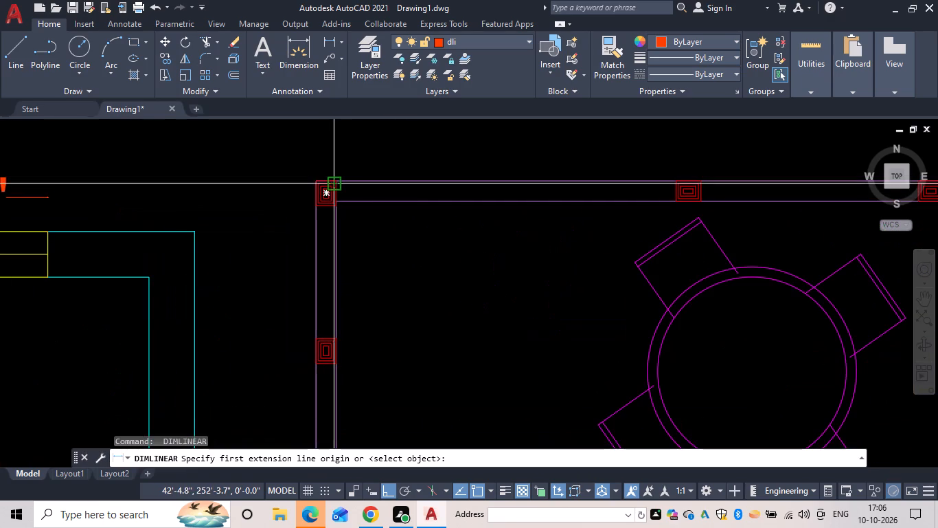
{"action": "left_click", "coordinate": [336, 178]}
{"action": "left_click_drag", "start_coordinate": [677, 186], "coordinate": [677, 177]}
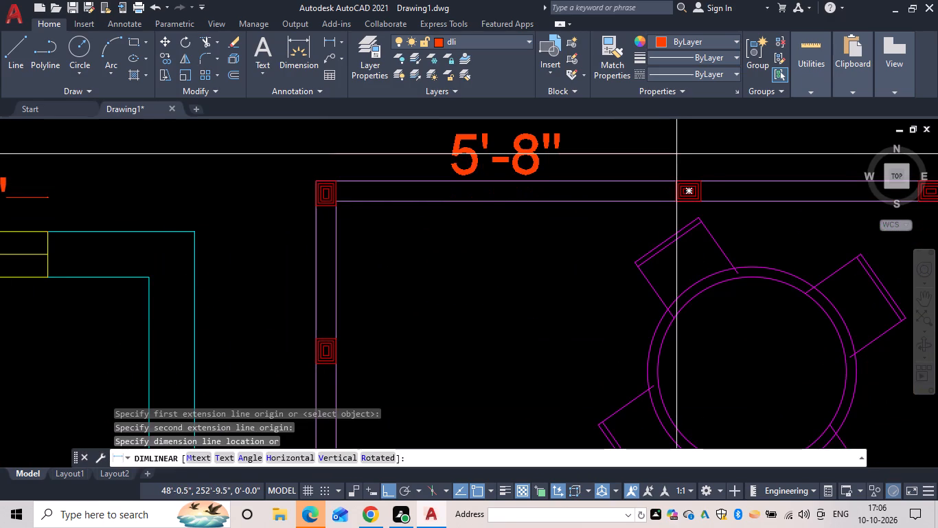
{"action": "left_click", "coordinate": [676, 153]}
Dimension the gap between the northeast corner post and the middle post of the balcony's east railing, placing it outside to the east.
{"action": "scroll", "coordinate": [707, 165], "scroll_direction": "down", "scroll_amount": 1}
{"action": "middle_click_drag", "start_coordinate": [691, 169], "coordinate": [301, 177]}
{"action": "scroll", "coordinate": [376, 188], "scroll_direction": "down", "scroll_amount": 1}
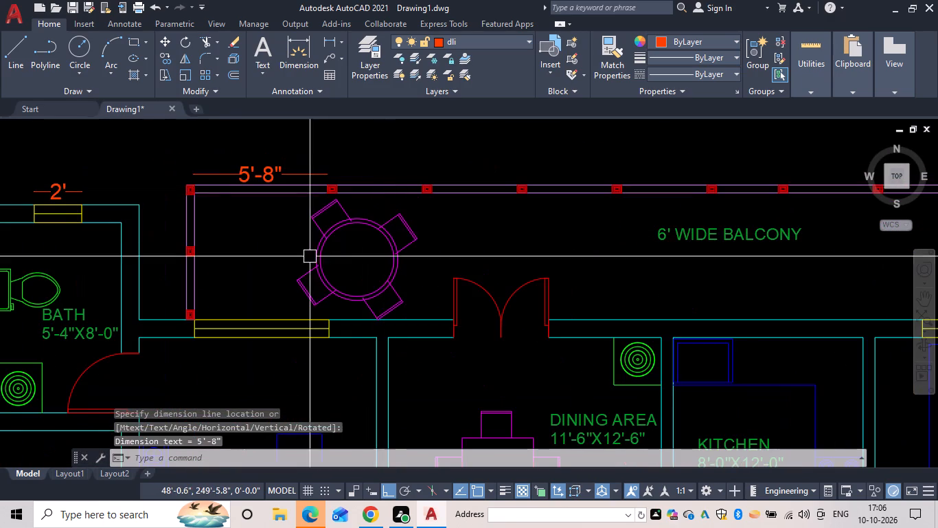
{"action": "middle_click_drag", "start_coordinate": [216, 261], "coordinate": [476, 231]}
{"action": "scroll", "coordinate": [435, 210], "scroll_direction": "up", "scroll_amount": 1}
{"action": "scroll", "coordinate": [447, 217], "scroll_direction": "down", "scroll_amount": 4}
{"action": "middle_click_drag", "start_coordinate": [683, 221], "coordinate": [240, 209]}
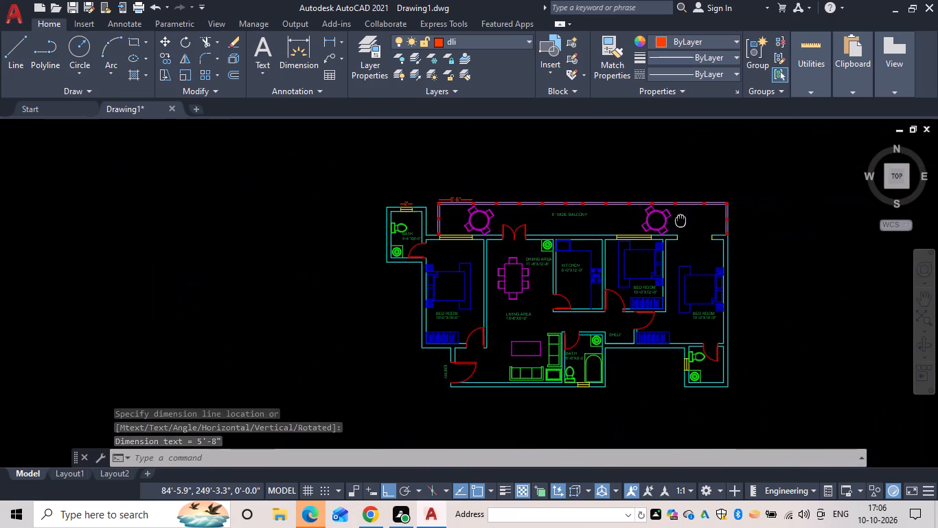
{"action": "scroll", "coordinate": [326, 201], "scroll_direction": "up", "scroll_amount": 4}
{"action": "scroll", "coordinate": [148, 186], "scroll_direction": "down", "scroll_amount": 1}
{"action": "middle_click_drag", "start_coordinate": [148, 186], "coordinate": [448, 203]}
{"action": "key", "text": "space"}
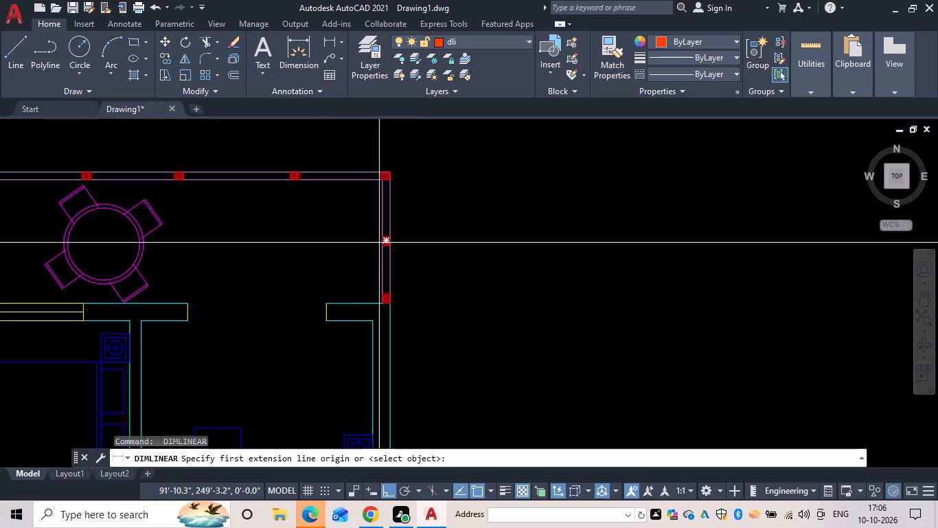
{"action": "scroll", "coordinate": [389, 226], "scroll_direction": "up", "scroll_amount": 4}
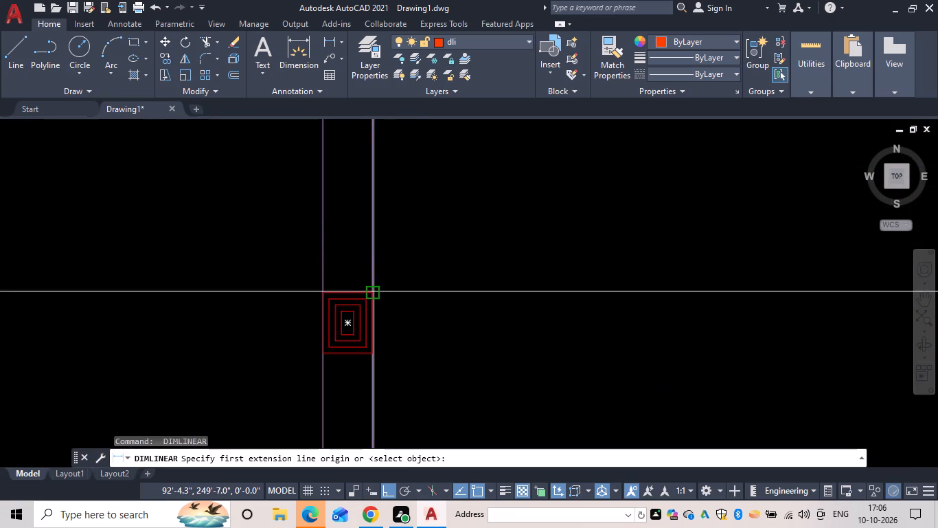
{"action": "left_click", "coordinate": [374, 293]}
{"action": "middle_click_drag", "start_coordinate": [371, 160], "coordinate": [387, 330]}
{"action": "scroll", "coordinate": [374, 109], "scroll_direction": "down", "scroll_amount": 4}
{"action": "middle_click_drag", "start_coordinate": [374, 109], "coordinate": [382, 230]}
{"action": "scroll", "coordinate": [382, 230], "scroll_direction": "up", "scroll_amount": 1}
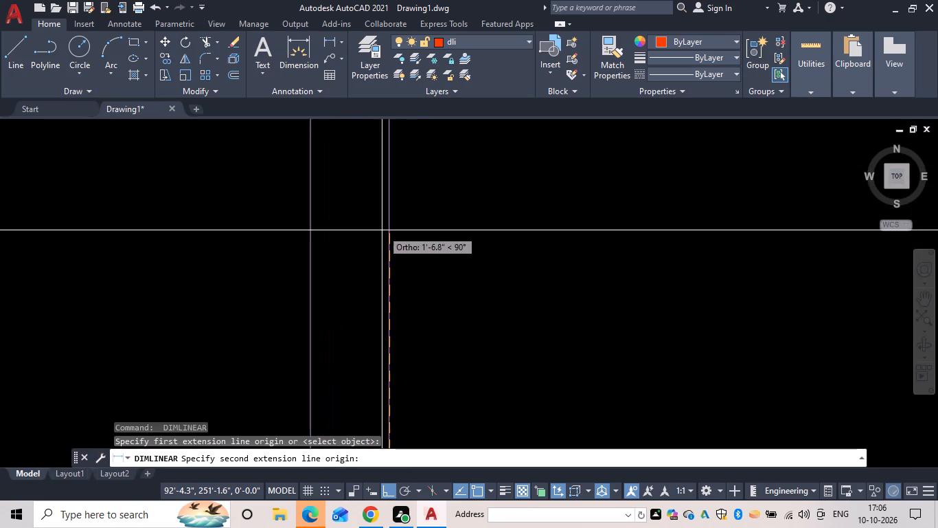
{"action": "scroll", "coordinate": [380, 225], "scroll_direction": "down", "scroll_amount": 1}
{"action": "middle_click_drag", "start_coordinate": [382, 254], "coordinate": [370, 349]}
{"action": "scroll", "coordinate": [376, 333], "scroll_direction": "down", "scroll_amount": 2}
{"action": "scroll", "coordinate": [371, 300], "scroll_direction": "up", "scroll_amount": 2}
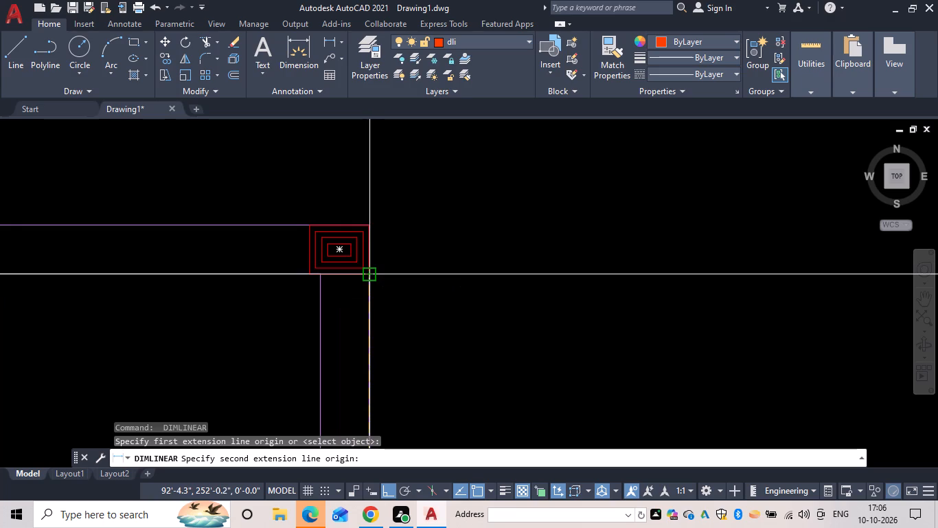
{"action": "left_click_drag", "start_coordinate": [370, 274], "coordinate": [381, 279]}
{"action": "scroll", "coordinate": [439, 271], "scroll_direction": "down", "scroll_amount": 2}
{"action": "middle_click_drag", "start_coordinate": [432, 246], "coordinate": [404, 181]}
{"action": "left_click", "coordinate": [449, 200]}
Dimension the width of the opening in the eastern bedroom's north wall, placing it just inside the room.
{"action": "scroll", "coordinate": [445, 283], "scroll_direction": "down", "scroll_amount": 1}
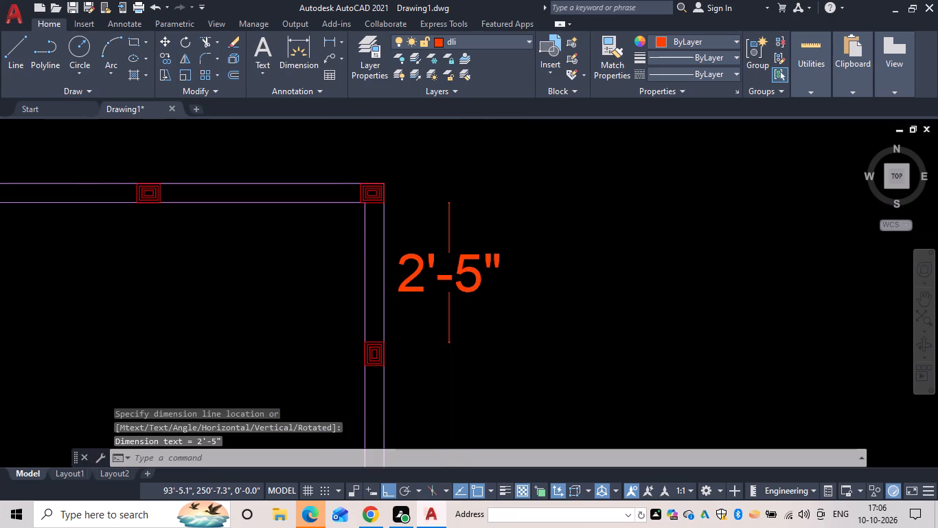
{"action": "middle_click_drag", "start_coordinate": [439, 272], "coordinate": [492, 164]}
{"action": "scroll", "coordinate": [448, 246], "scroll_direction": "down", "scroll_amount": 2}
{"action": "middle_click_drag", "start_coordinate": [437, 239], "coordinate": [468, 156]}
{"action": "scroll", "coordinate": [431, 201], "scroll_direction": "up", "scroll_amount": 3}
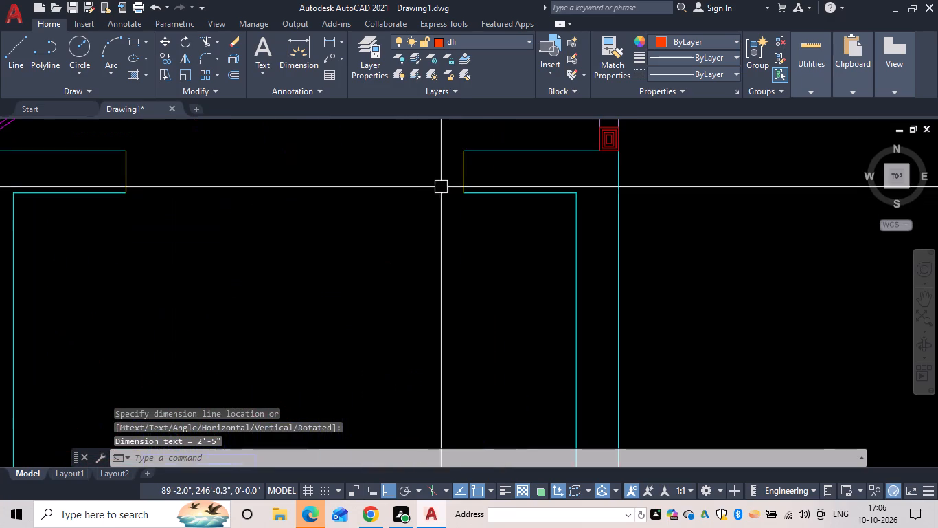
{"action": "key", "text": "space"}
{"action": "left_click_drag", "start_coordinate": [464, 169], "coordinate": [424, 177]}
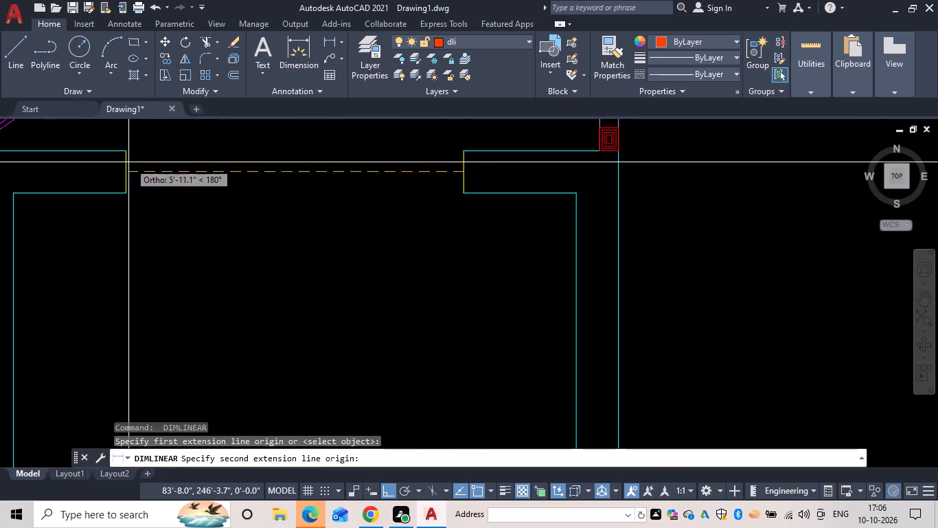
{"action": "left_click_drag", "start_coordinate": [128, 174], "coordinate": [130, 184]}
{"action": "left_click", "coordinate": [144, 276]}
Add a vertical linear dimension across the entrance door opening, placed just inside the outer wall face beside the ENTRY label.
{"action": "scroll", "coordinate": [198, 283], "scroll_direction": "down", "scroll_amount": 1}
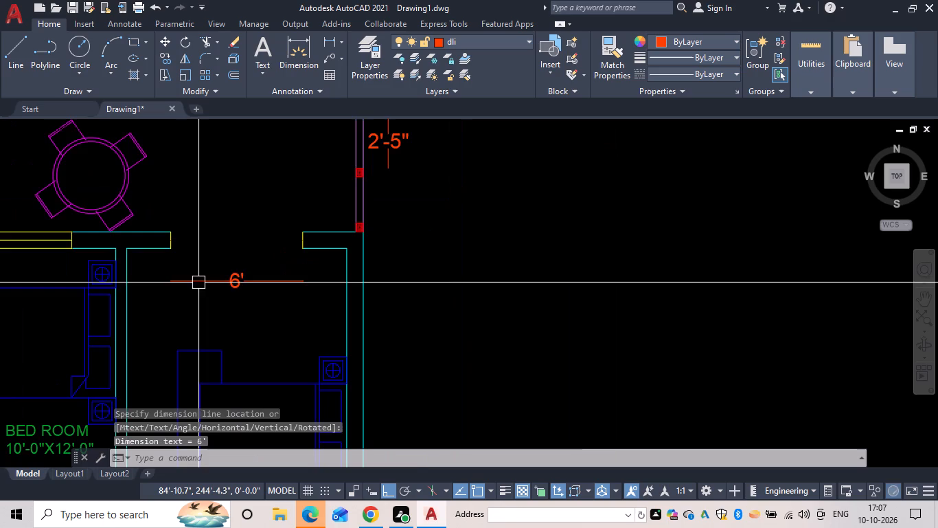
{"action": "scroll", "coordinate": [198, 283], "scroll_direction": "down", "scroll_amount": 2}
{"action": "middle_click_drag", "start_coordinate": [198, 283], "coordinate": [314, 273]}
{"action": "middle_click_drag", "start_coordinate": [256, 318], "coordinate": [321, 181]}
{"action": "middle_click_drag", "start_coordinate": [347, 258], "coordinate": [365, 239]}
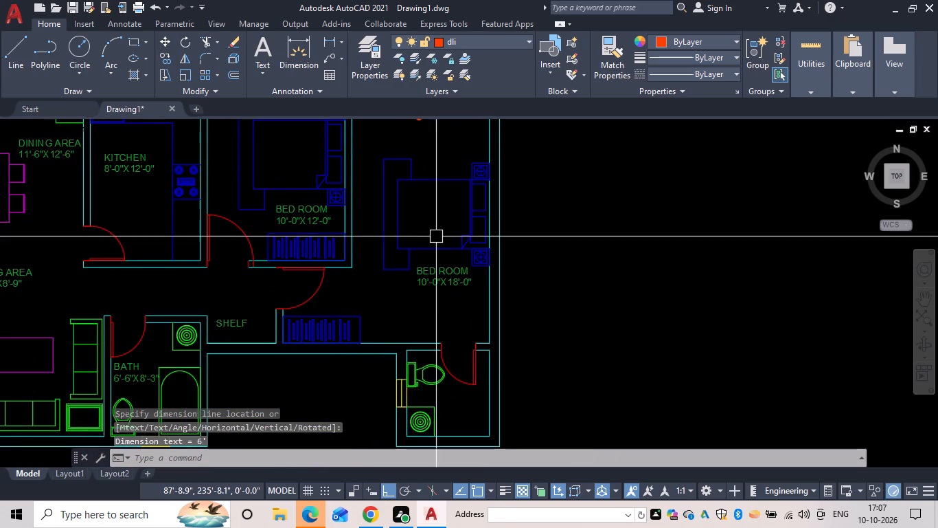
{"action": "scroll", "coordinate": [368, 271], "scroll_direction": "down", "scroll_amount": 2}
{"action": "middle_click_drag", "start_coordinate": [367, 271], "coordinate": [534, 170]}
{"action": "scroll", "coordinate": [336, 217], "scroll_direction": "up", "scroll_amount": 3}
{"action": "scroll", "coordinate": [283, 232], "scroll_direction": "up", "scroll_amount": 2}
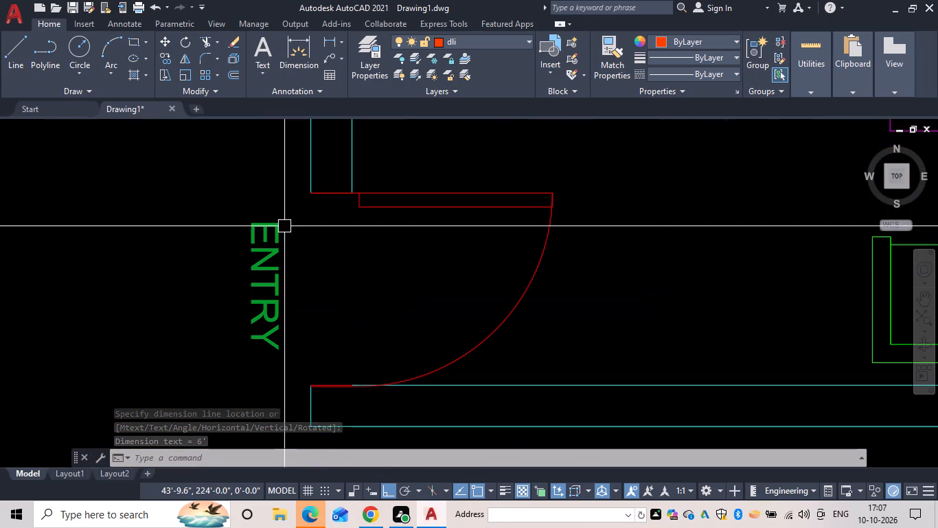
{"action": "key", "text": "space"}
{"action": "left_click_drag", "start_coordinate": [310, 193], "coordinate": [309, 212]}
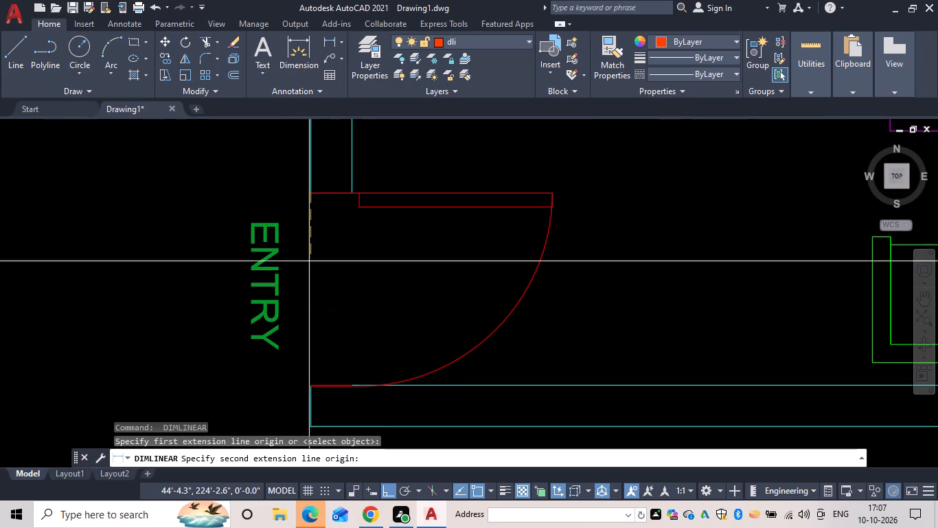
{"action": "left_click", "coordinate": [311, 389]}
{"action": "left_click", "coordinate": [334, 362]}
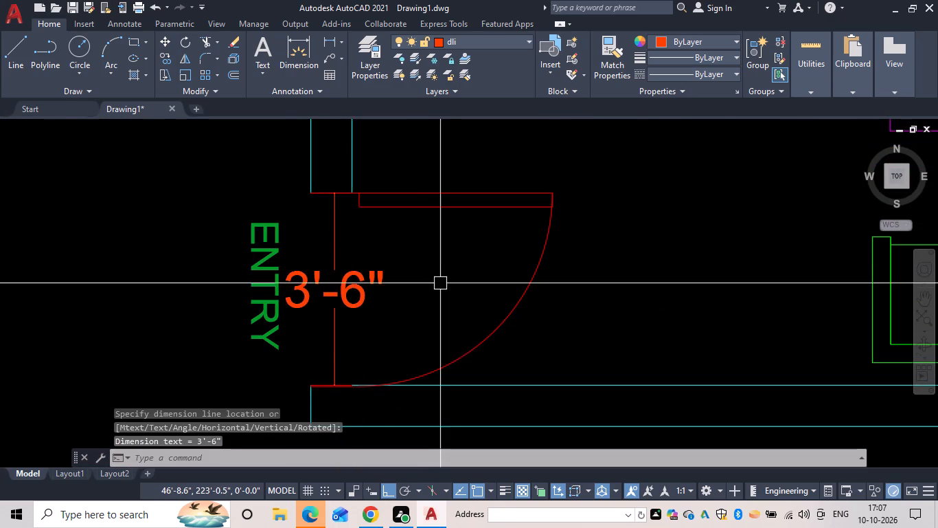
Dimension the door opening in the western bedroom's south wall horizontally, placing the dimension within the wall thickness.
{"action": "scroll", "coordinate": [438, 277], "scroll_direction": "down", "scroll_amount": 1}
{"action": "middle_click_drag", "start_coordinate": [435, 277], "coordinate": [240, 327]}
{"action": "middle_click_drag", "start_coordinate": [299, 199], "coordinate": [295, 287]}
{"action": "key", "text": "space"}
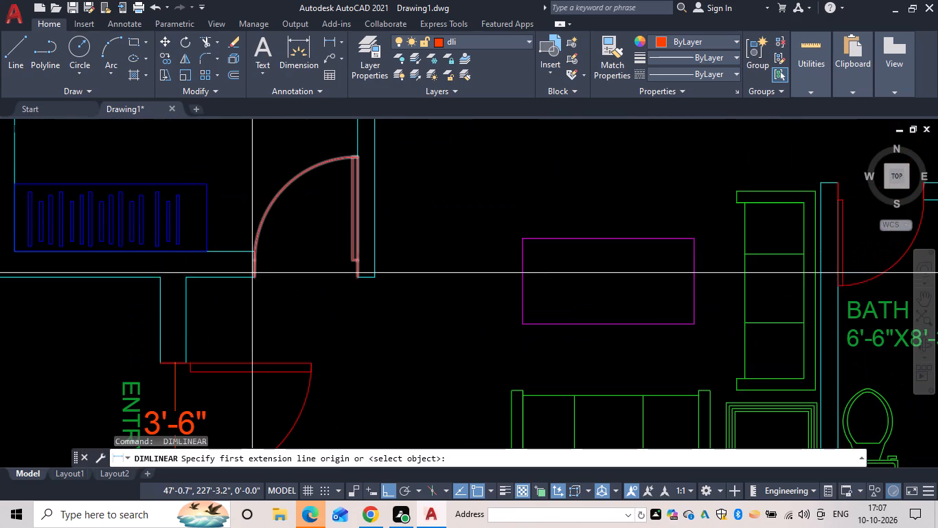
{"action": "left_click", "coordinate": [253, 277]}
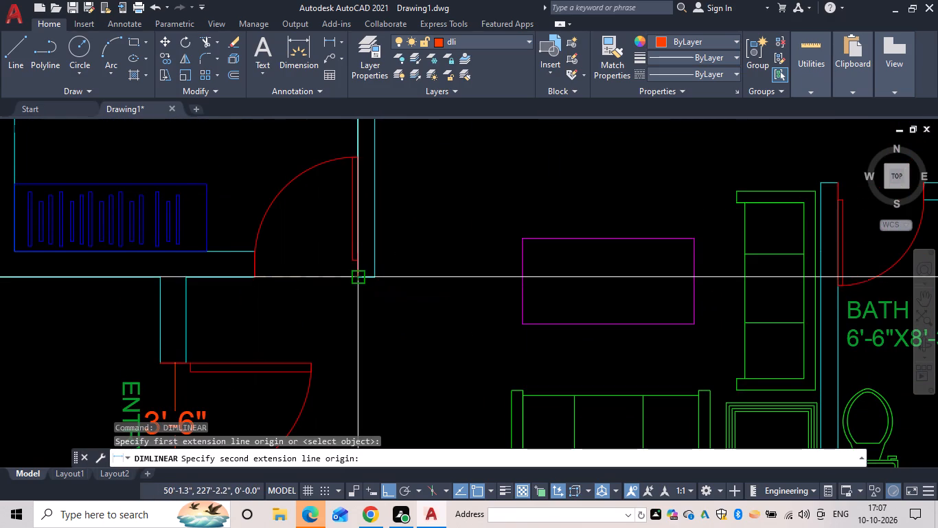
{"action": "left_click", "coordinate": [357, 274]}
{"action": "left_click", "coordinate": [345, 257]}
Dimension the door opening in the north wall of the bath beside the living area, placing it within the wall thickness.
{"action": "scroll", "coordinate": [378, 261], "scroll_direction": "down", "scroll_amount": 2}
{"action": "middle_click_drag", "start_coordinate": [380, 260], "coordinate": [207, 252]}
{"action": "scroll", "coordinate": [409, 243], "scroll_direction": "up", "scroll_amount": 1}
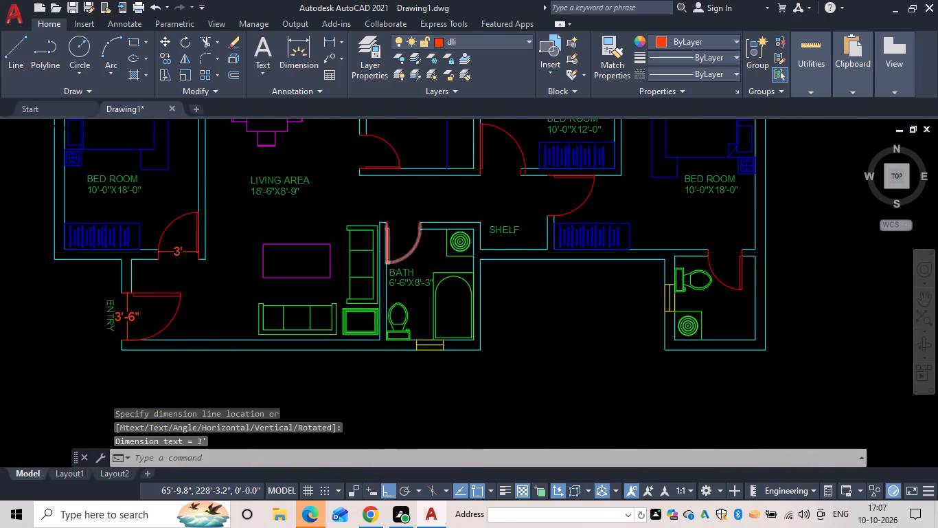
{"action": "scroll", "coordinate": [409, 243], "scroll_direction": "up", "scroll_amount": 1}
{"action": "middle_click_drag", "start_coordinate": [409, 241], "coordinate": [331, 295]}
{"action": "key", "text": "space"}
{"action": "left_click_drag", "start_coordinate": [354, 252], "coordinate": [330, 258]}
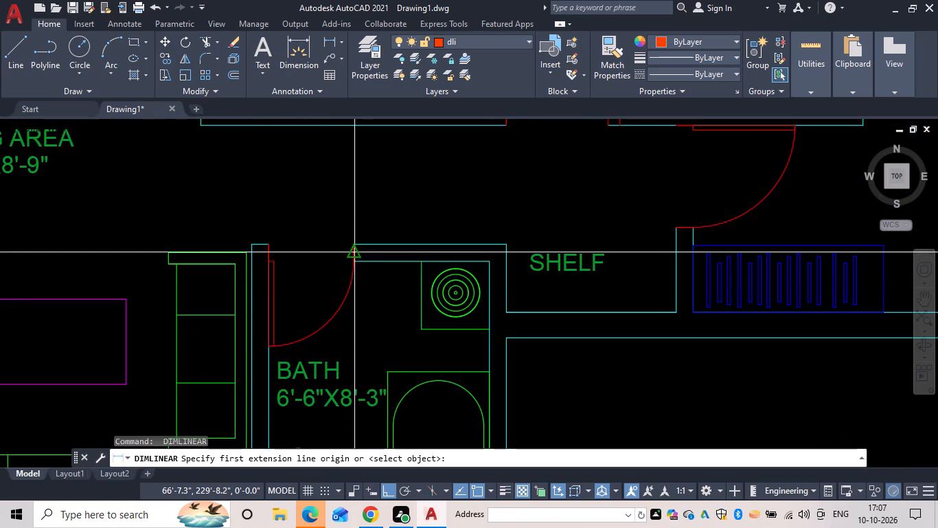
{"action": "left_click", "coordinate": [267, 253]}
{"action": "left_click", "coordinate": [273, 253]}
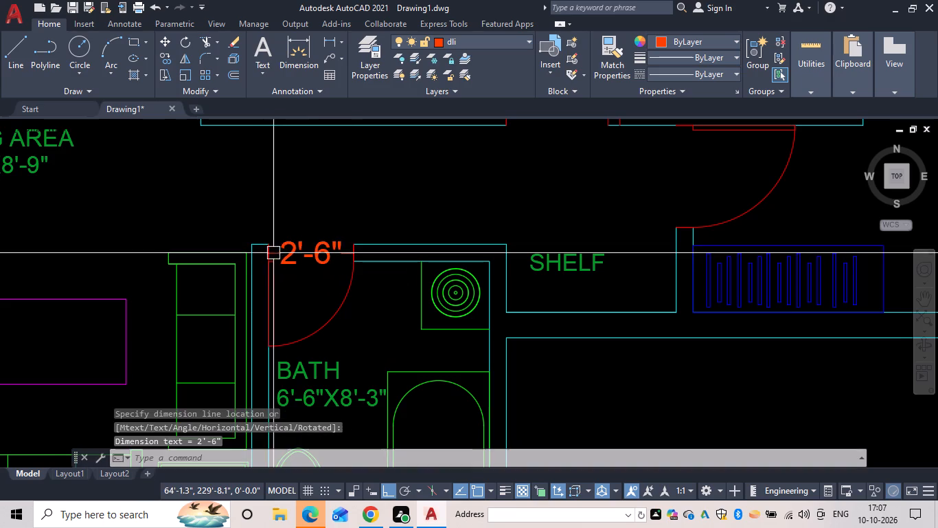
Add a vertical dimension across the passage between the kitchen's south wall and the central bath's north wall.
{"action": "scroll", "coordinate": [345, 208], "scroll_direction": "down", "scroll_amount": 2}
{"action": "middle_click_drag", "start_coordinate": [345, 210], "coordinate": [347, 316]}
{"action": "key", "text": "space"}
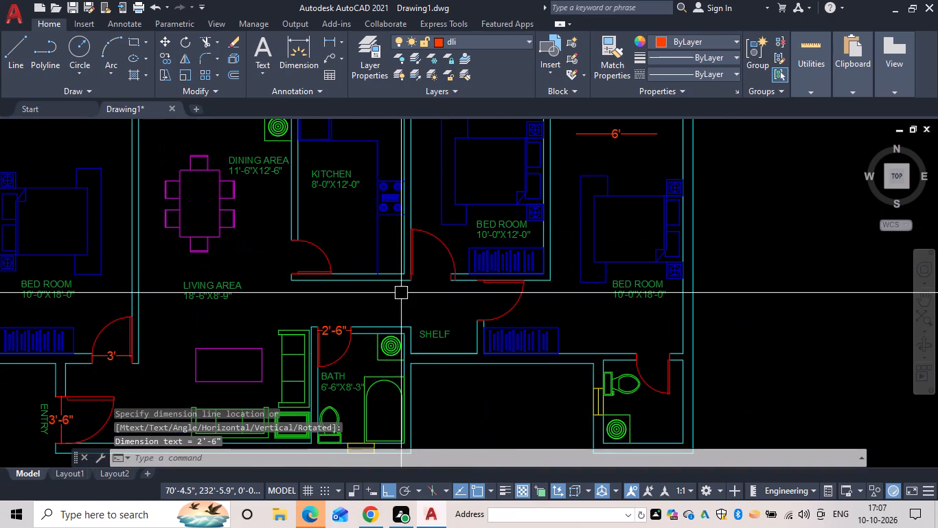
{"action": "left_click_drag", "start_coordinate": [400, 282], "coordinate": [393, 303]}
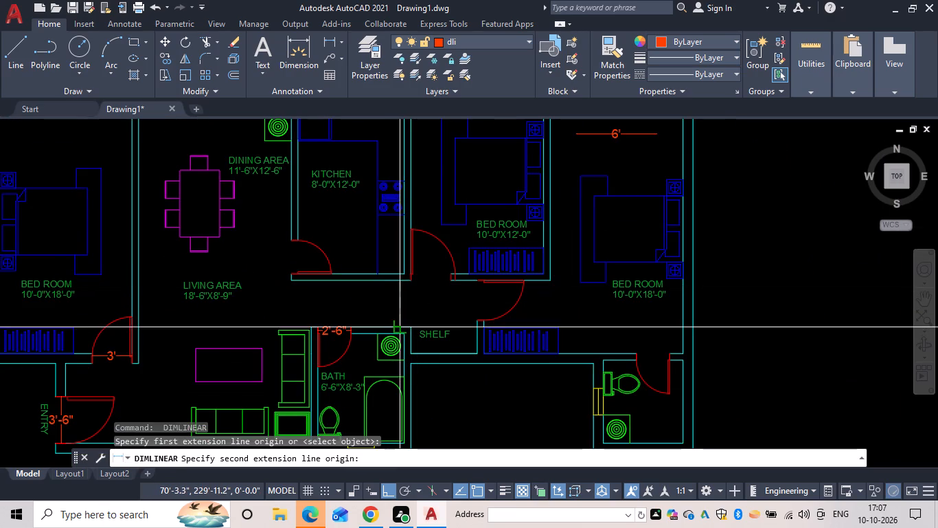
{"action": "left_click", "coordinate": [400, 327]}
{"action": "left_click", "coordinate": [400, 322]}
Dimension the clear width of the shelf recess from wall to wall, placing it below the SHELF label.
{"action": "middle_click_drag", "start_coordinate": [521, 309], "coordinate": [356, 288]}
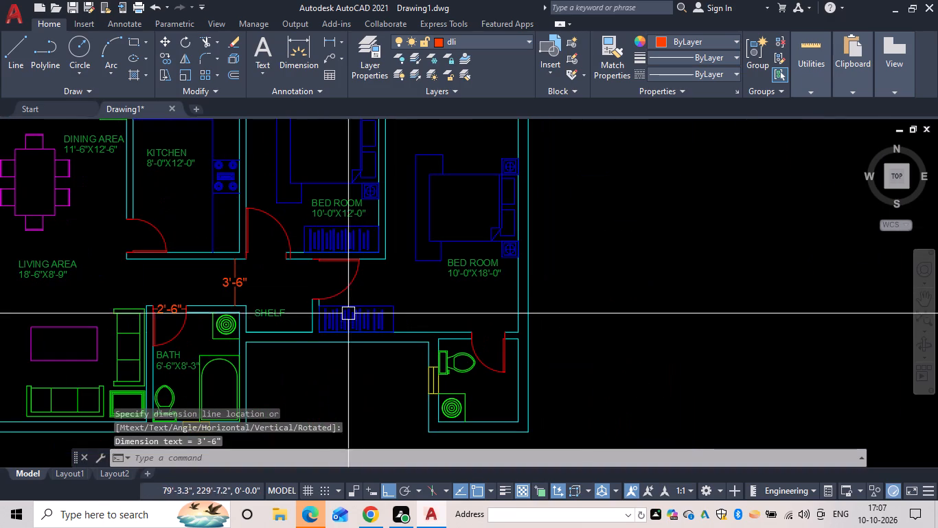
{"action": "key", "text": "space"}
{"action": "left_click_drag", "start_coordinate": [313, 322], "coordinate": [301, 327]}
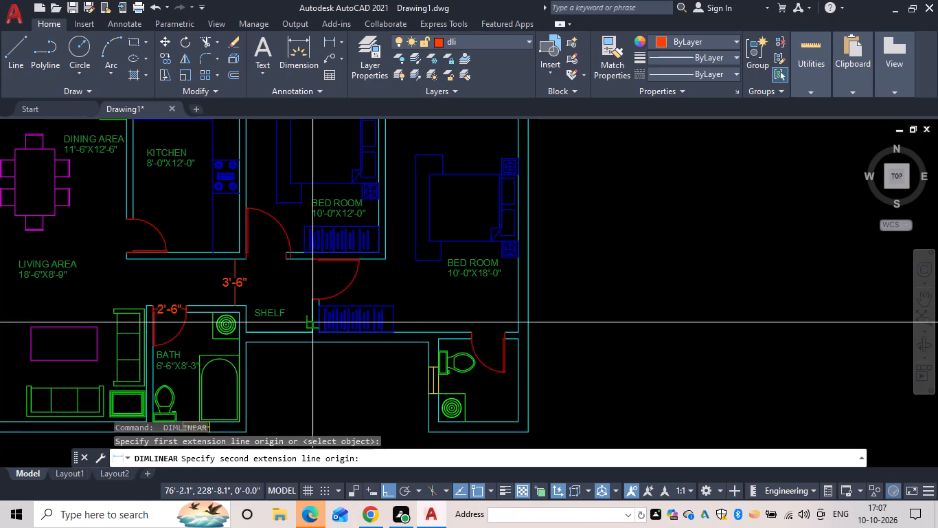
{"action": "double_click", "coordinate": [247, 324]}
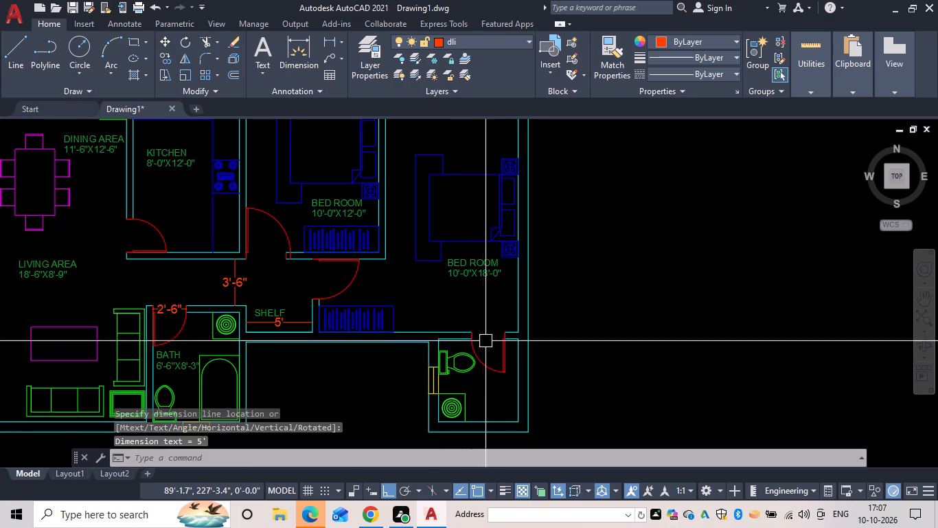
On layer text, label the southeast bathroom "BATH" with 6'-0"X6'-3" beneath it, in 6" high text at 0° rotation.
{"action": "middle_click_drag", "start_coordinate": [485, 388], "coordinate": [446, 315]}
{"action": "scroll", "coordinate": [446, 315], "scroll_direction": "up", "scroll_amount": 1}
{"action": "key", "text": "Escape"}
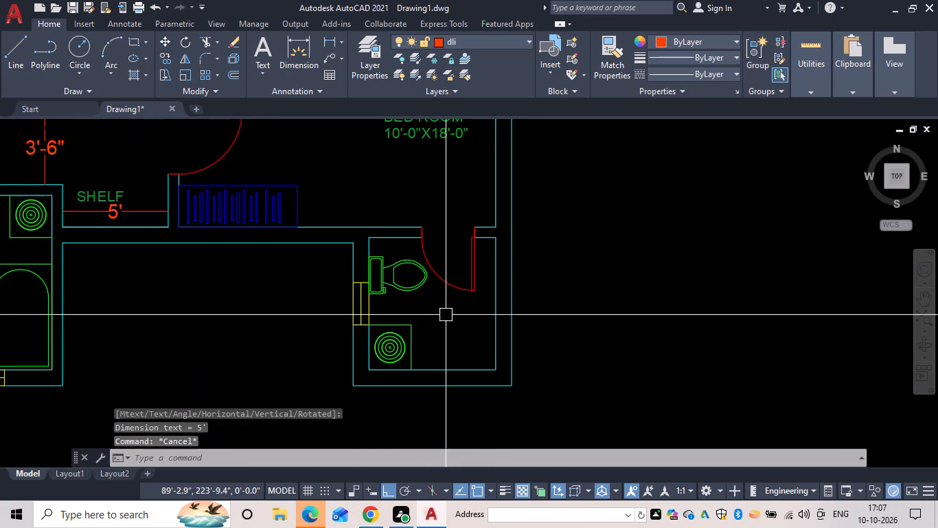
{"action": "left_click", "coordinate": [502, 44]}
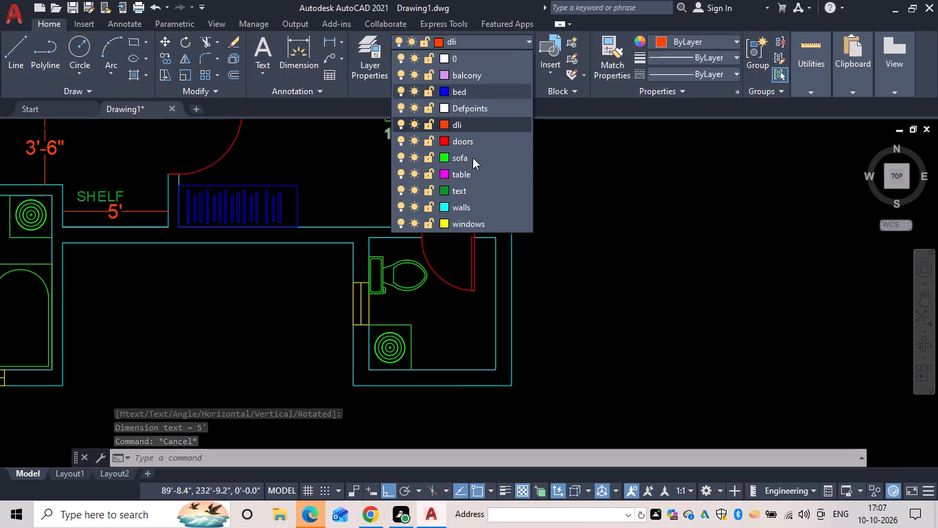
{"action": "left_click", "coordinate": [471, 194]}
{"action": "key", "text": "t"}
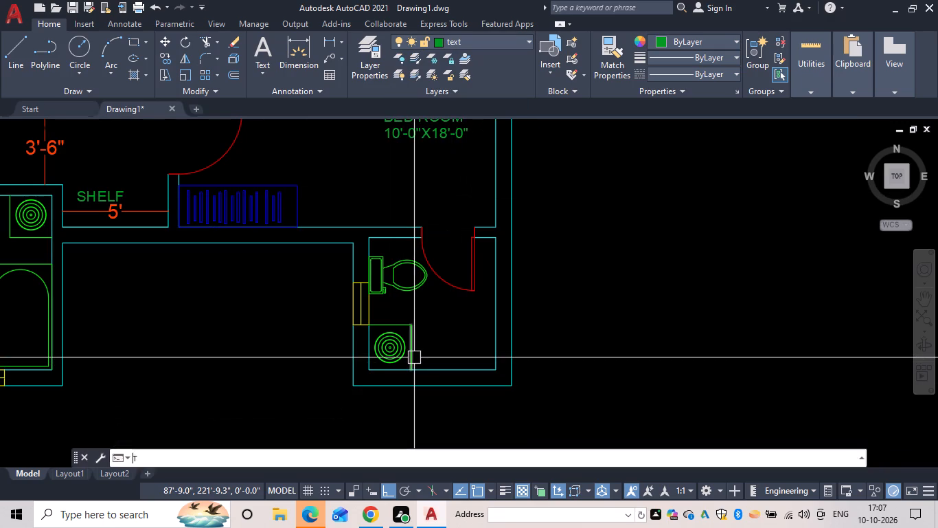
{"action": "type", "text": "EXT"}
{"action": "key", "text": "space"}
{"action": "left_click_drag", "start_coordinate": [418, 308], "coordinate": [435, 317]}
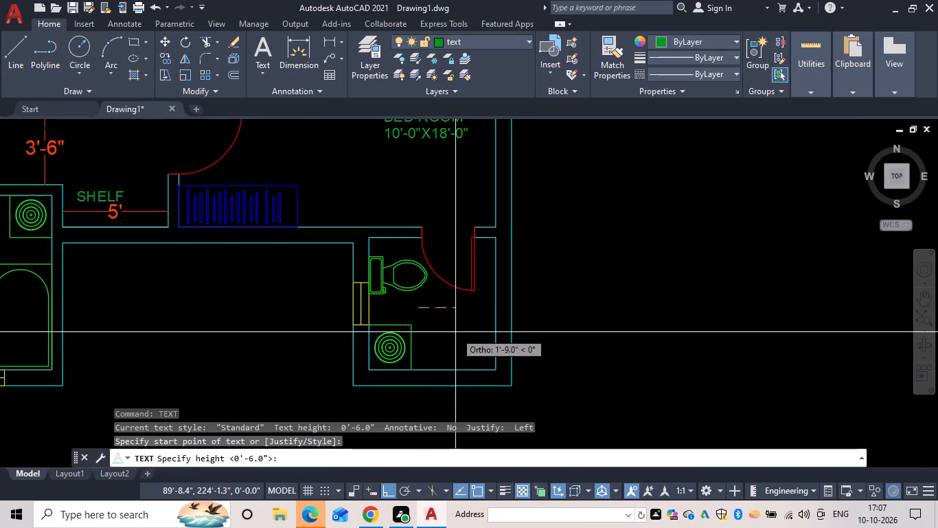
{"action": "key", "text": "space"}
{"action": "key", "text": "space"}
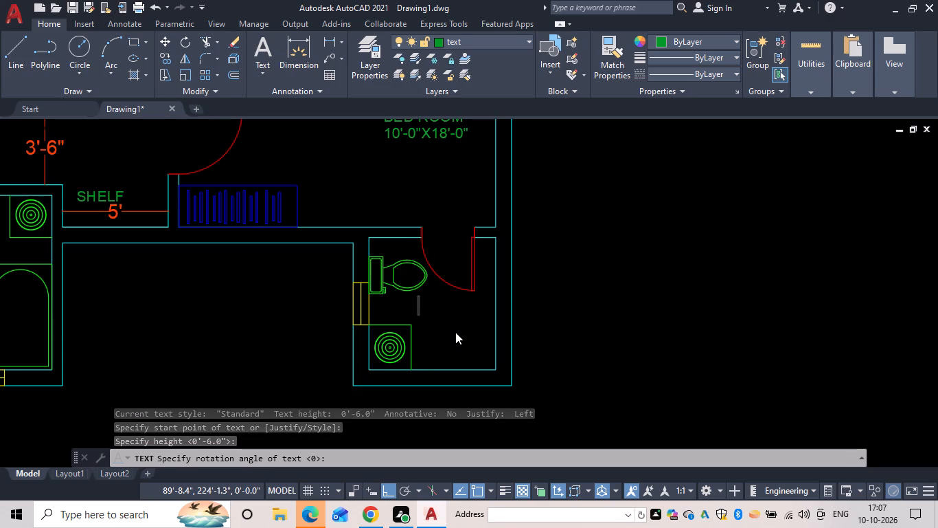
{"action": "type", "text": "BATH"}
{"action": "key", "text": "space"}
{"action": "key", "text": "Return"}
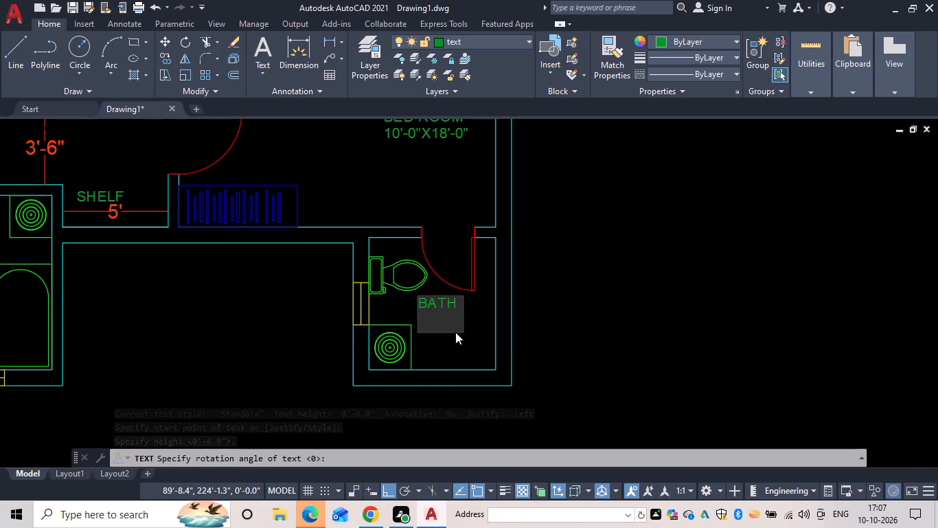
{"action": "type", "text": "6'-0\"X"}
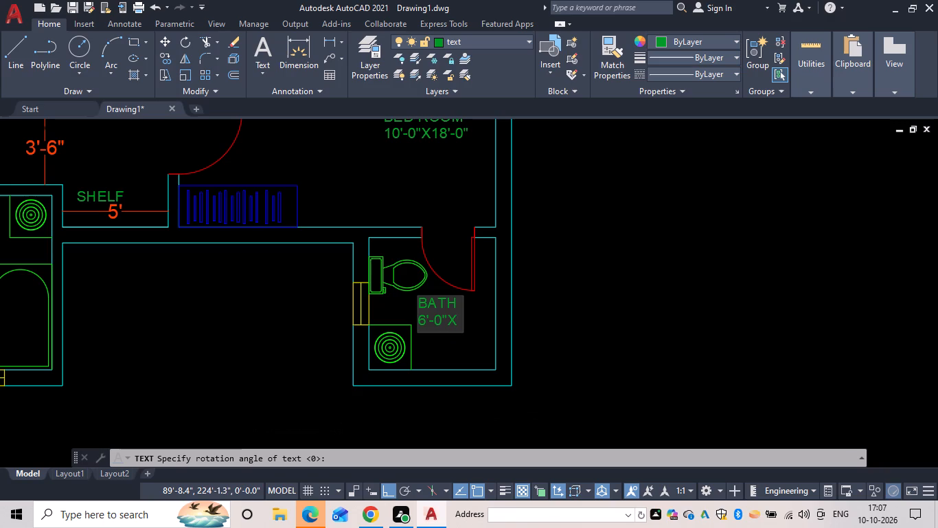
{"action": "type", "text": "6'"}
{"action": "key", "text": "equal"}
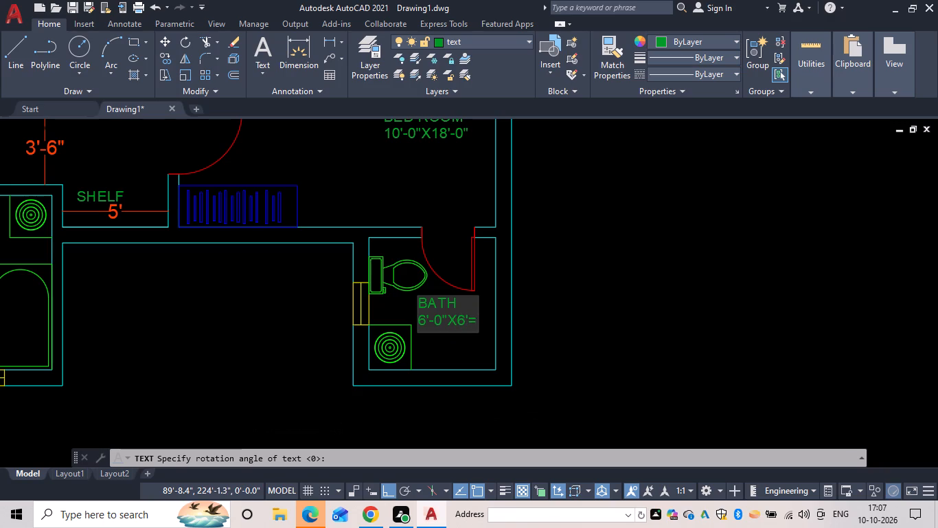
{"action": "key", "text": "BackSpace"}
{"action": "key", "text": "minus"}
{"action": "type", "text": "3\""}
{"action": "key", "text": "Return"}
{"action": "key", "text": "Return"}
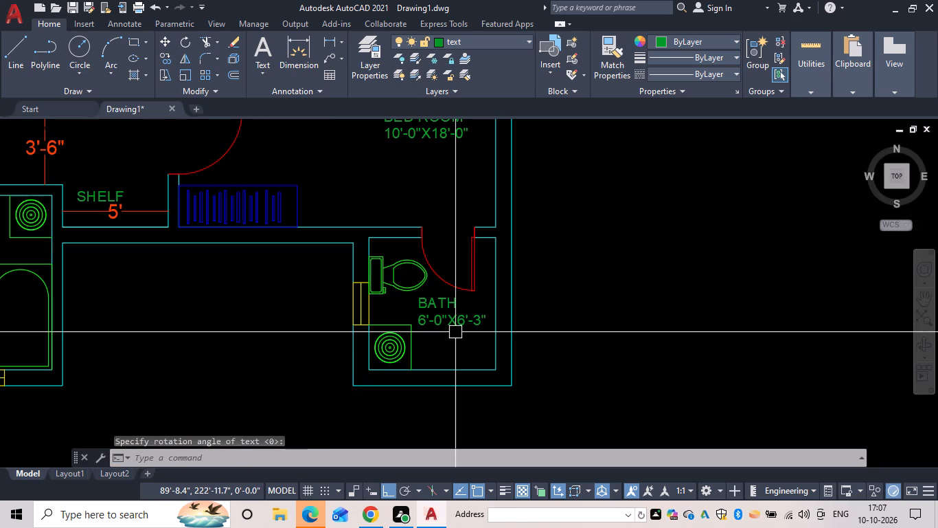
{"action": "key", "text": "Escape"}
Make dli the current layer and dimension the width of the western bedroom's north window, placing it just inside the room.
{"action": "scroll", "coordinate": [444, 313], "scroll_direction": "down", "scroll_amount": 2}
{"action": "middle_click_drag", "start_coordinate": [444, 313], "coordinate": [444, 320]}
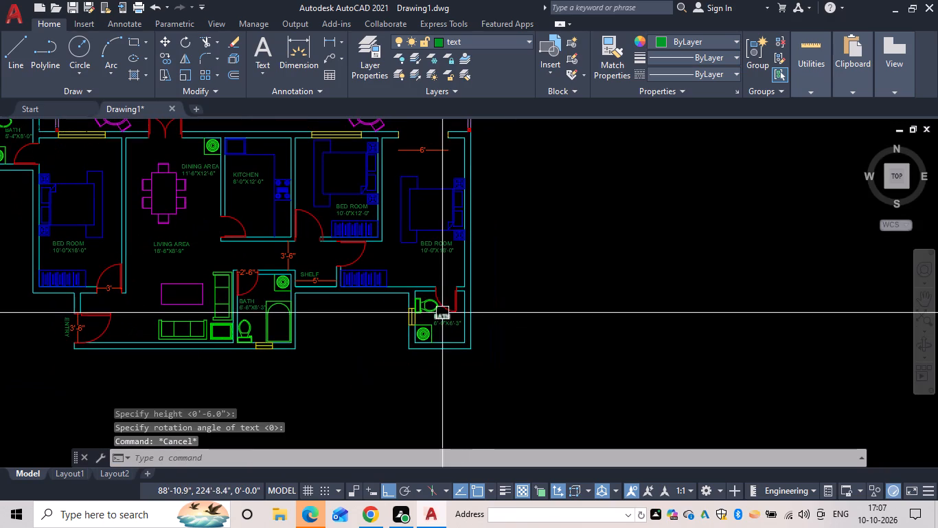
{"action": "left_click", "coordinate": [489, 38]}
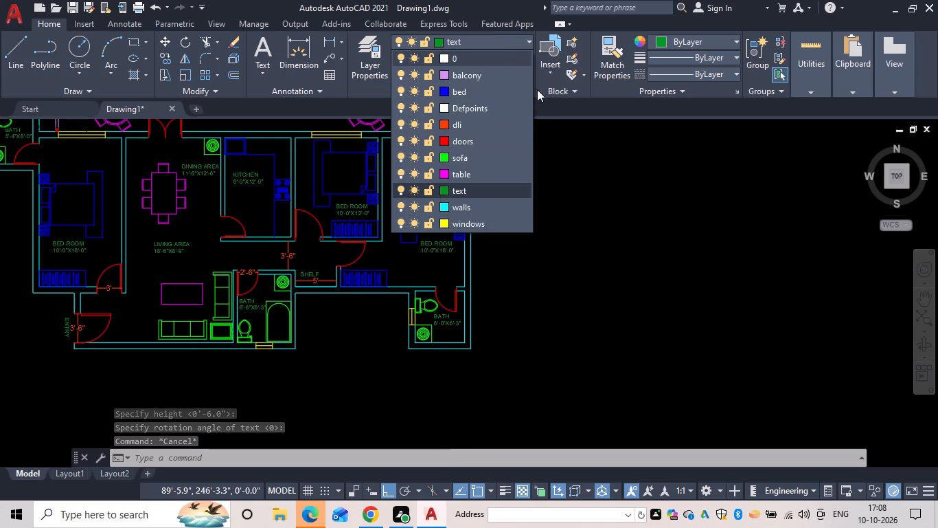
{"action": "left_click_drag", "start_coordinate": [472, 122], "coordinate": [474, 129]}
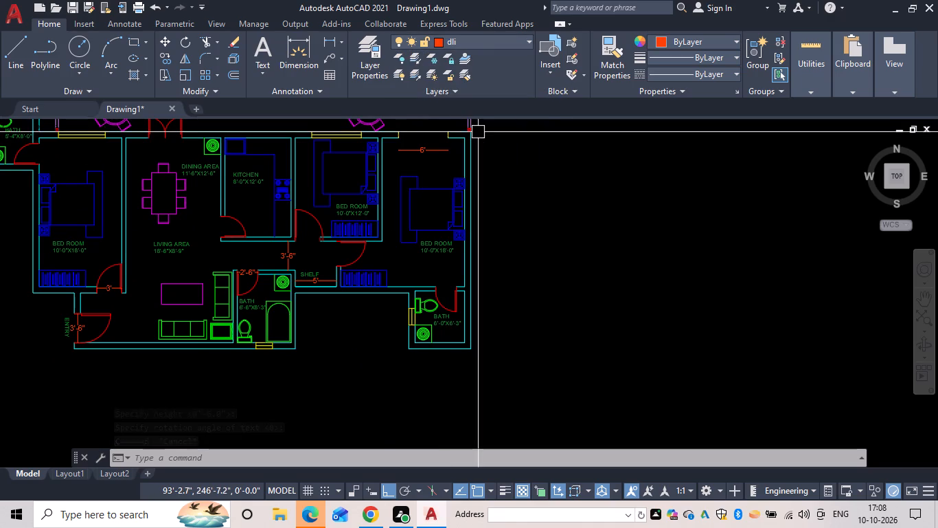
{"action": "middle_click_drag", "start_coordinate": [269, 276], "coordinate": [277, 308]}
{"action": "scroll", "coordinate": [141, 332], "scroll_direction": "up", "scroll_amount": 1}
{"action": "middle_click_drag", "start_coordinate": [146, 332], "coordinate": [240, 312]}
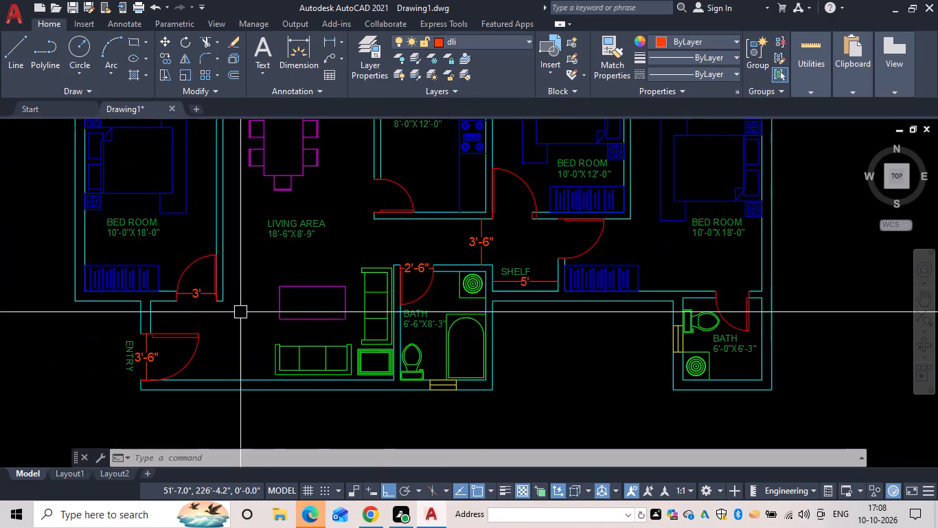
{"action": "middle_click_drag", "start_coordinate": [148, 319], "coordinate": [253, 398]}
{"action": "middle_click_drag", "start_coordinate": [262, 212], "coordinate": [273, 305]}
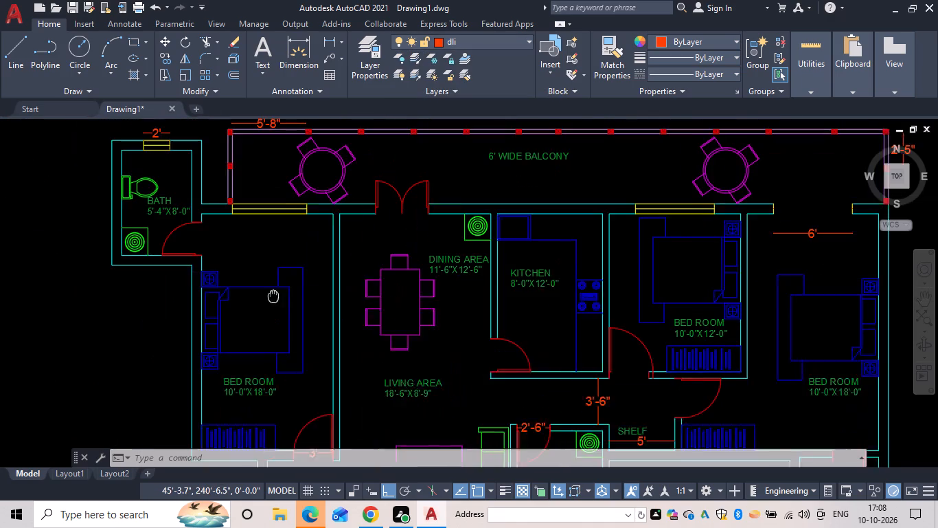
{"action": "middle_click_drag", "start_coordinate": [273, 305], "coordinate": [271, 314]}
{"action": "scroll", "coordinate": [268, 227], "scroll_direction": "up", "scroll_amount": 1}
{"action": "key", "text": "d"}
{"action": "type", "text": "LI"}
{"action": "key", "text": "space"}
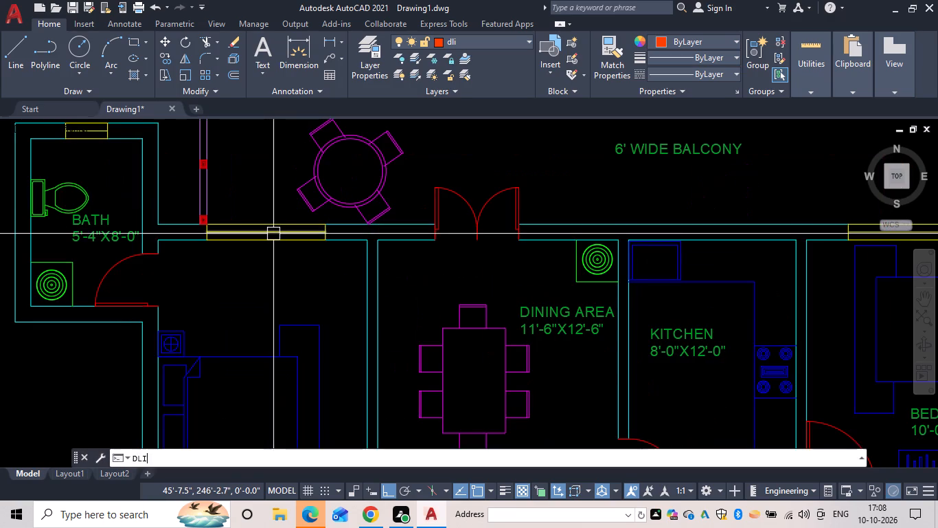
{"action": "scroll", "coordinate": [198, 263], "scroll_direction": "up", "scroll_amount": 1}
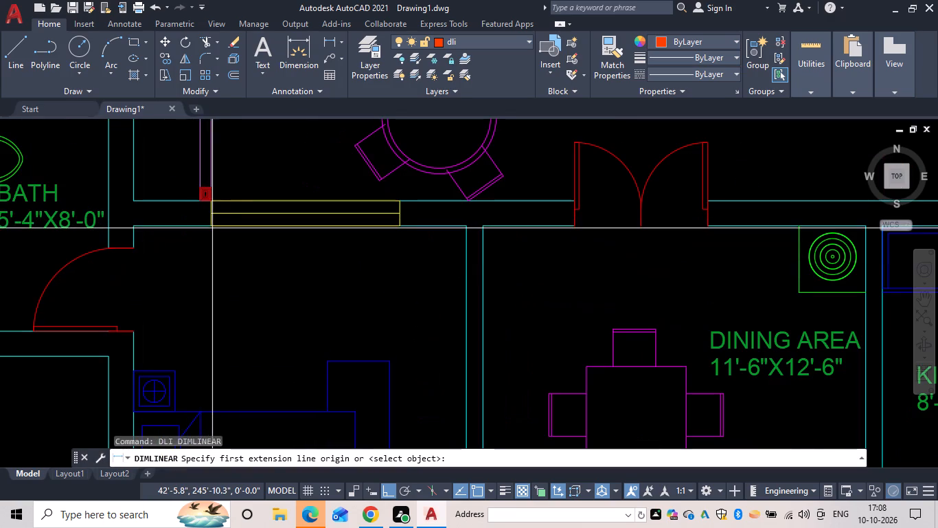
{"action": "left_click_drag", "start_coordinate": [209, 225], "coordinate": [226, 228]}
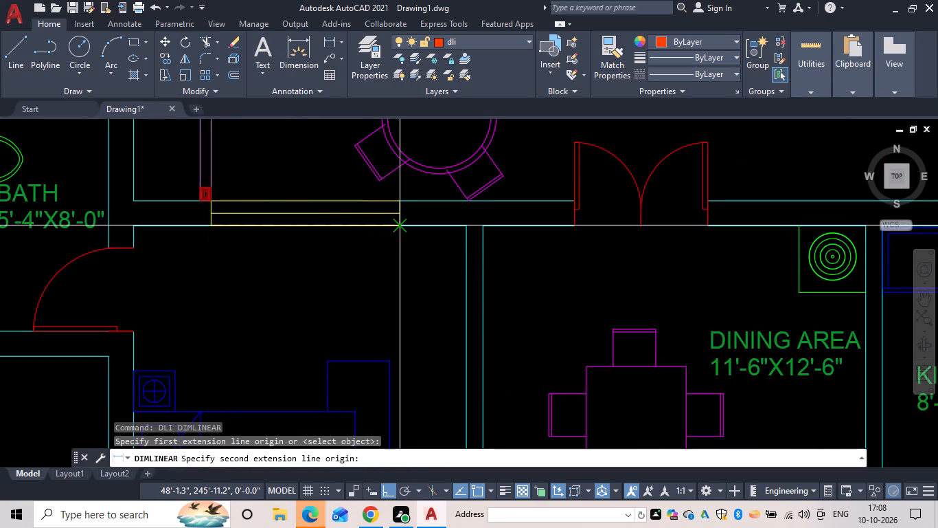
{"action": "left_click", "coordinate": [402, 225]}
{"action": "left_click", "coordinate": [400, 241]}
Add a vertical dimension across the door opening between the northwest bath and the western bedroom, within the wall thickness.
{"action": "key", "text": "space"}
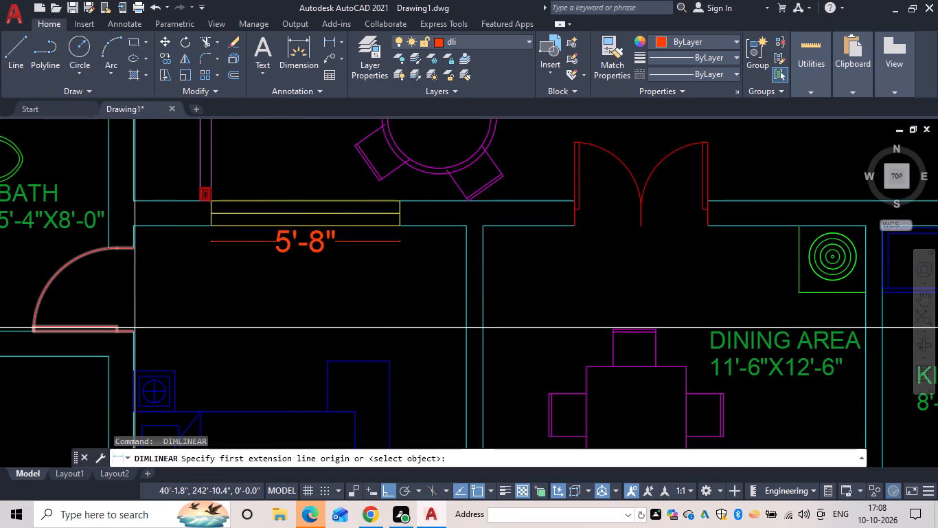
{"action": "left_click_drag", "start_coordinate": [130, 333], "coordinate": [133, 320]}
{"action": "left_click_drag", "start_coordinate": [134, 250], "coordinate": [130, 260]}
{"action": "left_click_drag", "start_coordinate": [130, 269], "coordinate": [137, 272]}
Dimension the double-door opening between the dining area and the balcony, placing it just inside the dining area.
{"action": "middle_click_drag", "start_coordinate": [245, 278], "coordinate": [172, 281]}
{"action": "middle_click_drag", "start_coordinate": [303, 277], "coordinate": [203, 309]}
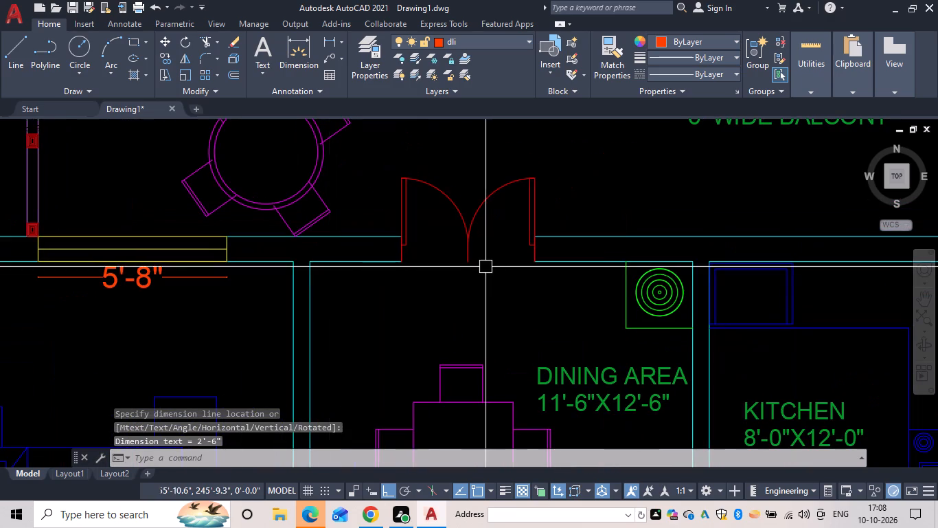
{"action": "key", "text": "space"}
{"action": "left_click", "coordinate": [401, 261]}
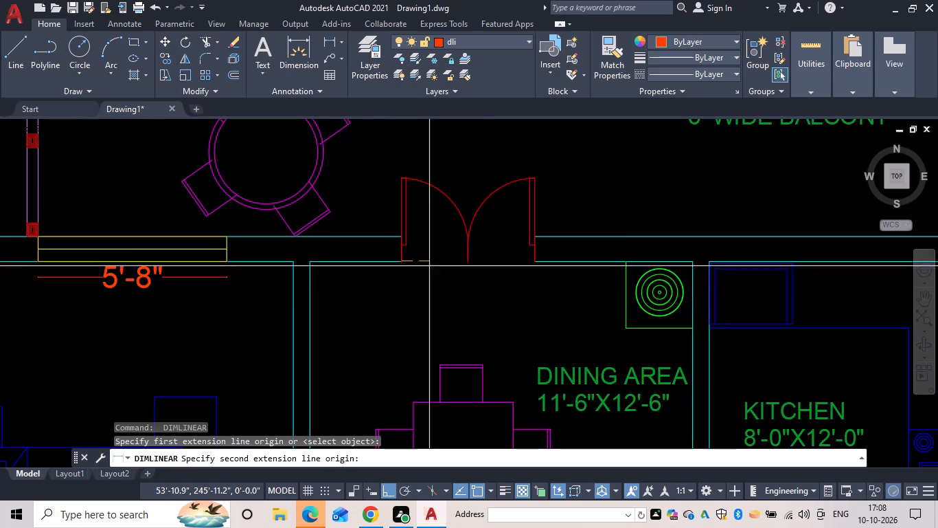
{"action": "left_click", "coordinate": [534, 261]}
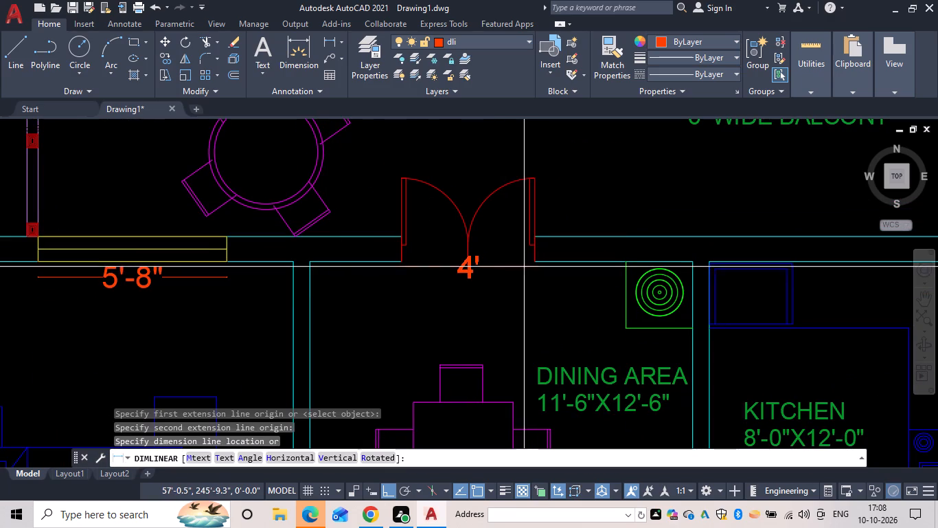
{"action": "left_click", "coordinate": [524, 272]}
Add a vertical dimension for the depth of the kitchen's northern counter, from its front edge to the north wall.
{"action": "middle_click_drag", "start_coordinate": [554, 287], "coordinate": [275, 266]}
{"action": "middle_click_drag", "start_coordinate": [464, 269], "coordinate": [387, 250]}
{"action": "scroll", "coordinate": [463, 269], "scroll_direction": "down", "scroll_amount": 1}
{"action": "scroll", "coordinate": [419, 254], "scroll_direction": "up", "scroll_amount": 1}
{"action": "key", "text": "space"}
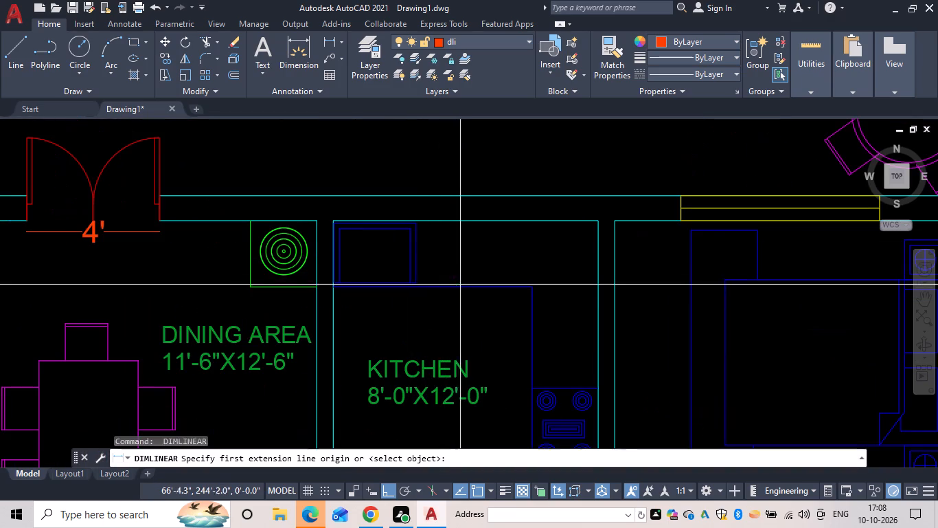
{"action": "left_click_drag", "start_coordinate": [462, 288], "coordinate": [461, 278]}
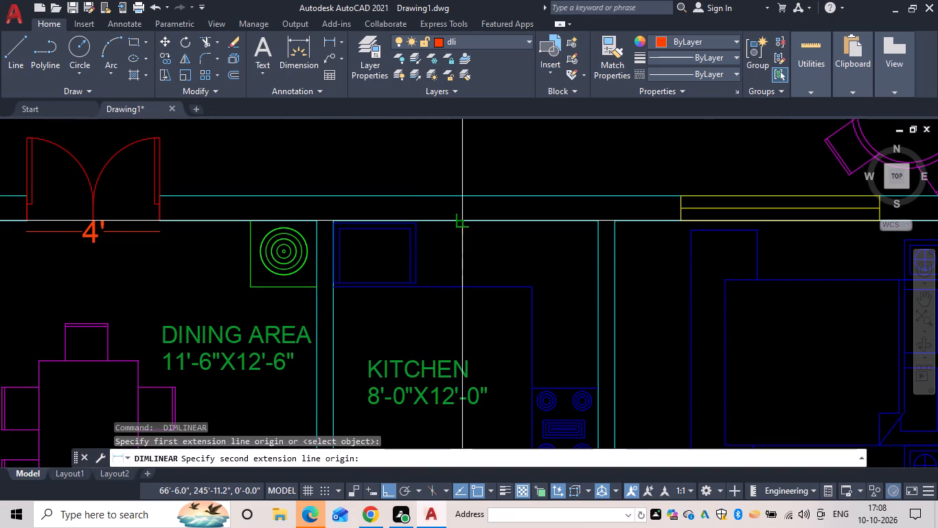
{"action": "left_click", "coordinate": [463, 221]}
{"action": "left_click", "coordinate": [481, 237]}
Add a horizontal dimension for the depth of the kitchen's eastern counter, from its front edge to the east wall.
{"action": "key", "text": "space"}
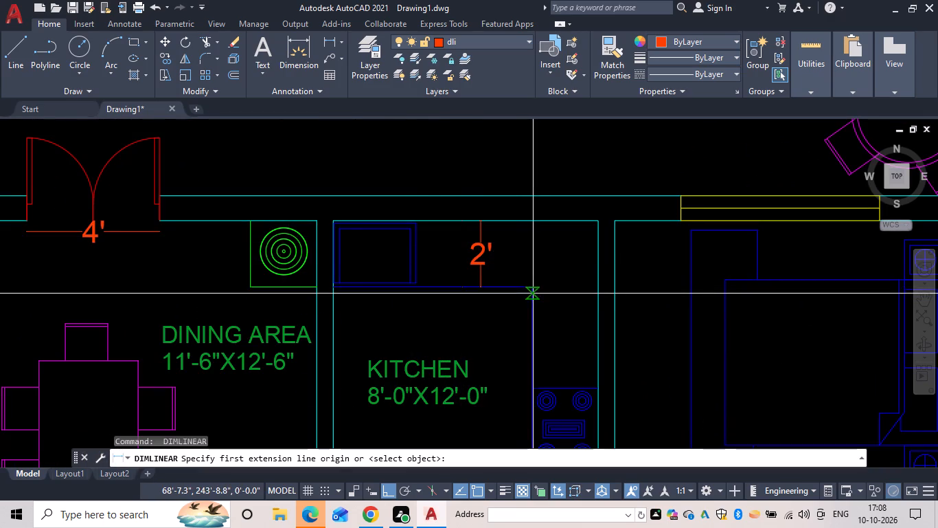
{"action": "left_click_drag", "start_coordinate": [532, 285], "coordinate": [540, 285]}
{"action": "left_click", "coordinate": [600, 289]}
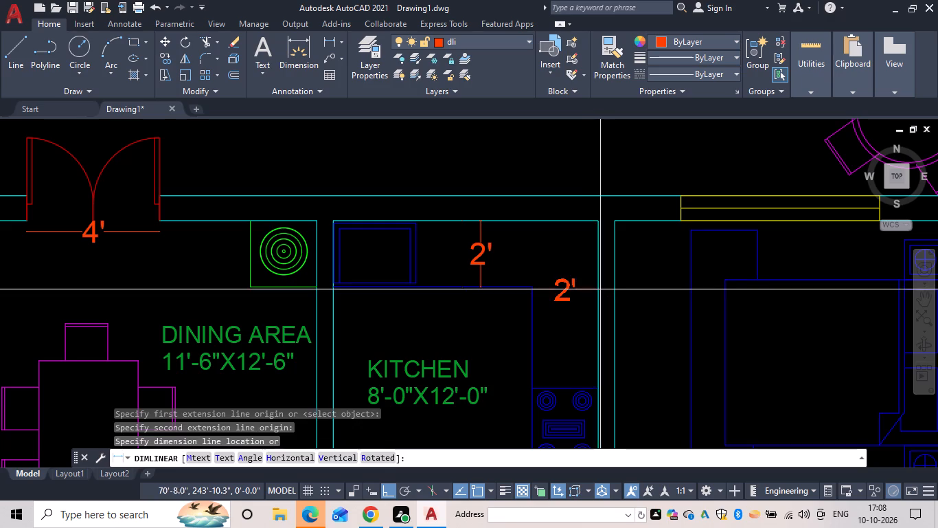
{"action": "left_click", "coordinate": [577, 309]}
Dimension the 10'-0"X12'-0" bedroom's bed horizontally from foot edge to pillow line and vertically across its width, placing both inside the bed.
{"action": "scroll", "coordinate": [595, 326], "scroll_direction": "down", "scroll_amount": 2}
{"action": "middle_click_drag", "start_coordinate": [591, 325], "coordinate": [402, 234]}
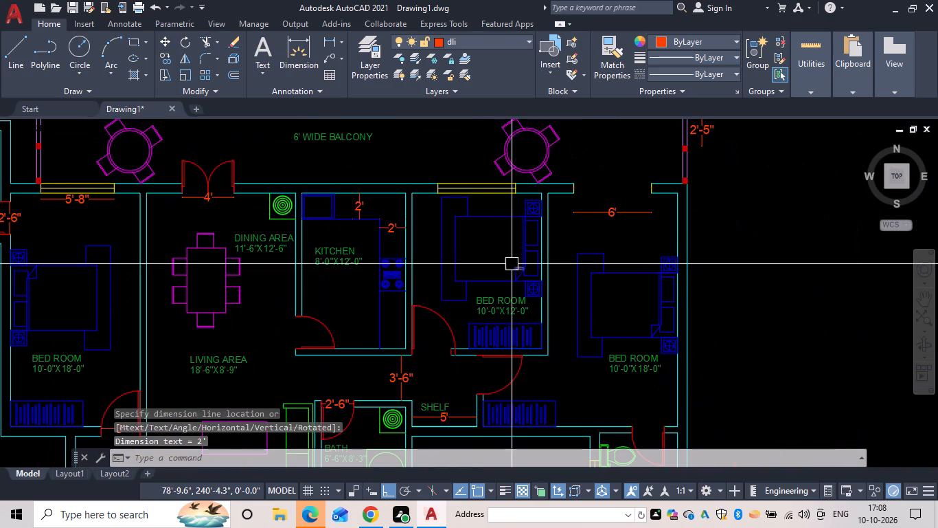
{"action": "key", "text": "space"}
{"action": "left_click_drag", "start_coordinate": [455, 254], "coordinate": [463, 254]}
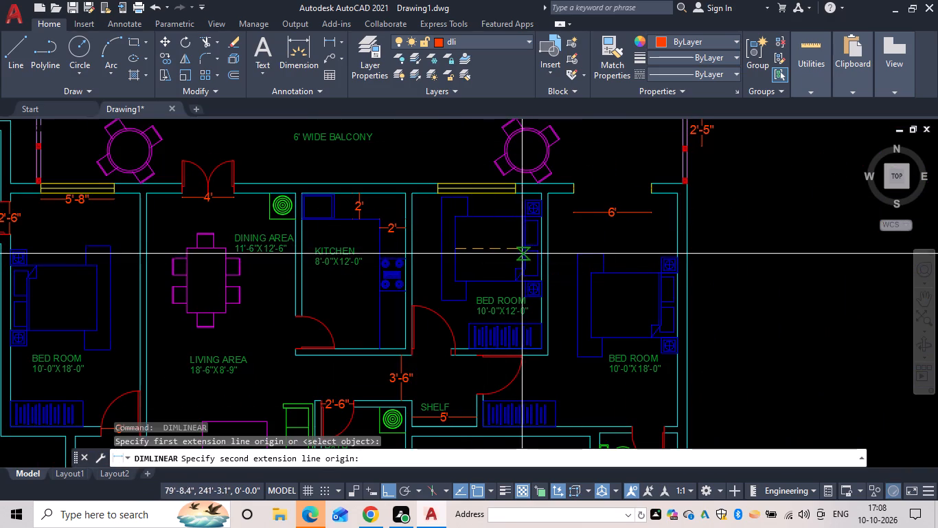
{"action": "left_click", "coordinate": [523, 252]}
{"action": "left_click", "coordinate": [518, 250]}
{"action": "key", "text": "space"}
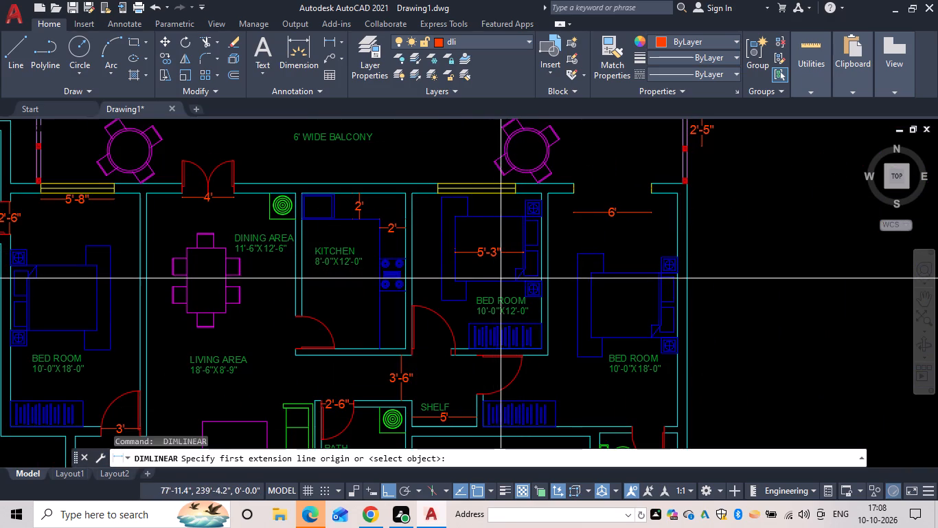
{"action": "left_click_drag", "start_coordinate": [503, 280], "coordinate": [503, 271]}
{"action": "left_click_drag", "start_coordinate": [499, 217], "coordinate": [492, 221]}
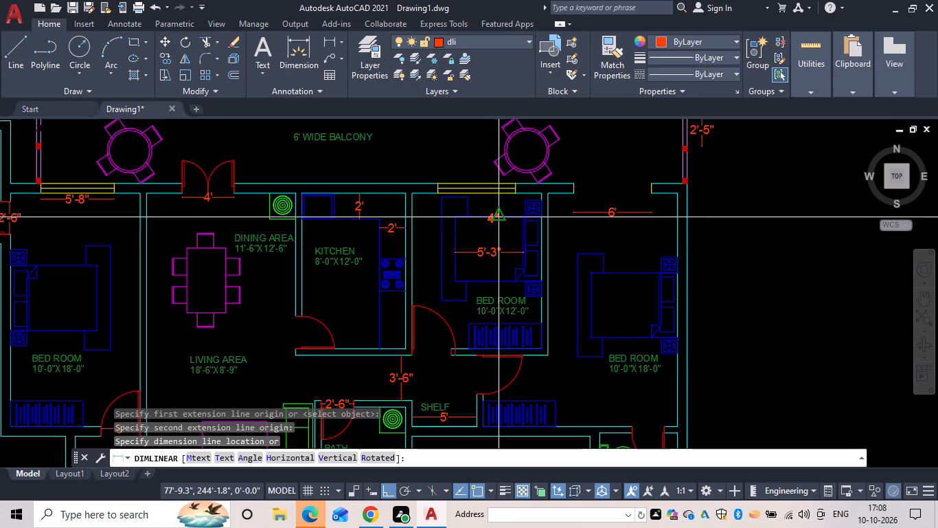
{"action": "left_click_drag", "start_coordinate": [466, 229], "coordinate": [472, 231]}
Dimension the living area's center table horizontally near its south edge and vertically near its west edge, both inside the outline.
{"action": "middle_click_drag", "start_coordinate": [498, 272], "coordinate": [361, 267]}
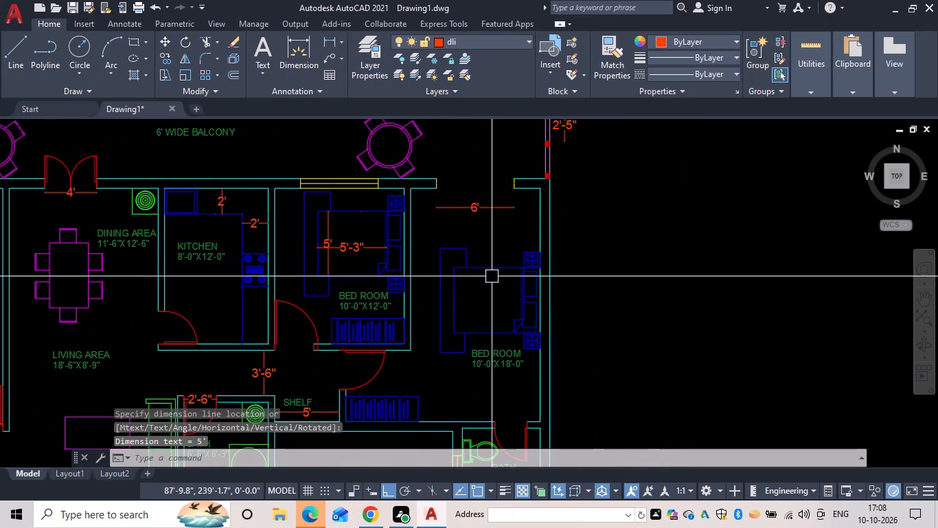
{"action": "middle_click_drag", "start_coordinate": [247, 318], "coordinate": [313, 230]}
{"action": "middle_click_drag", "start_coordinate": [183, 324], "coordinate": [256, 258]}
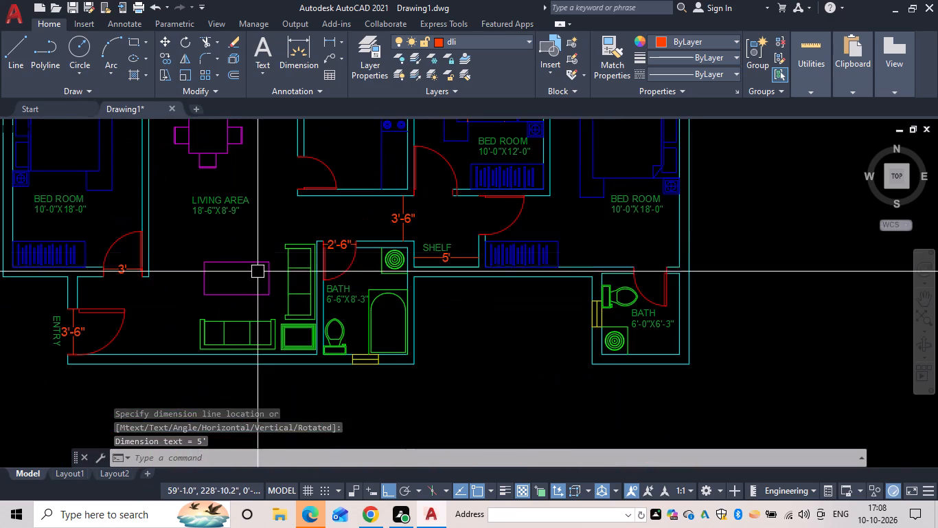
{"action": "key", "text": "space"}
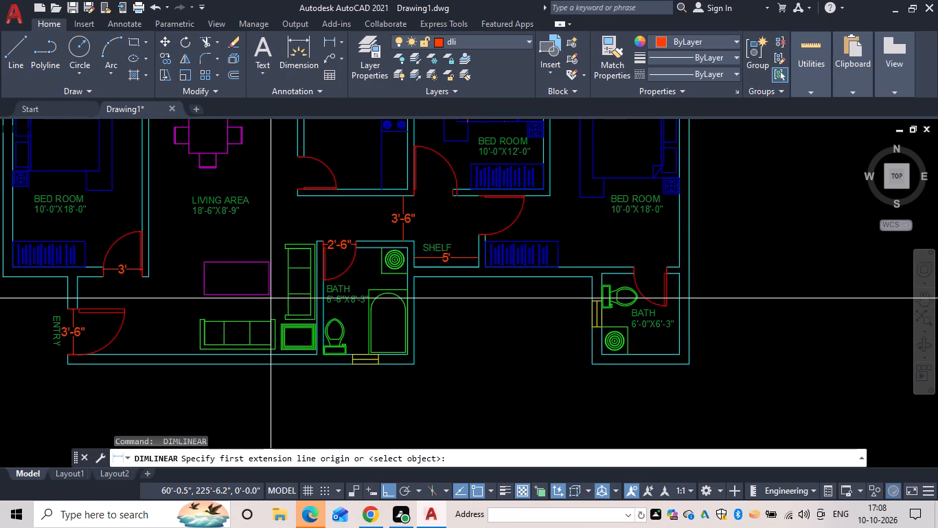
{"action": "left_click_drag", "start_coordinate": [267, 291], "coordinate": [247, 293]}
{"action": "left_click", "coordinate": [206, 296]}
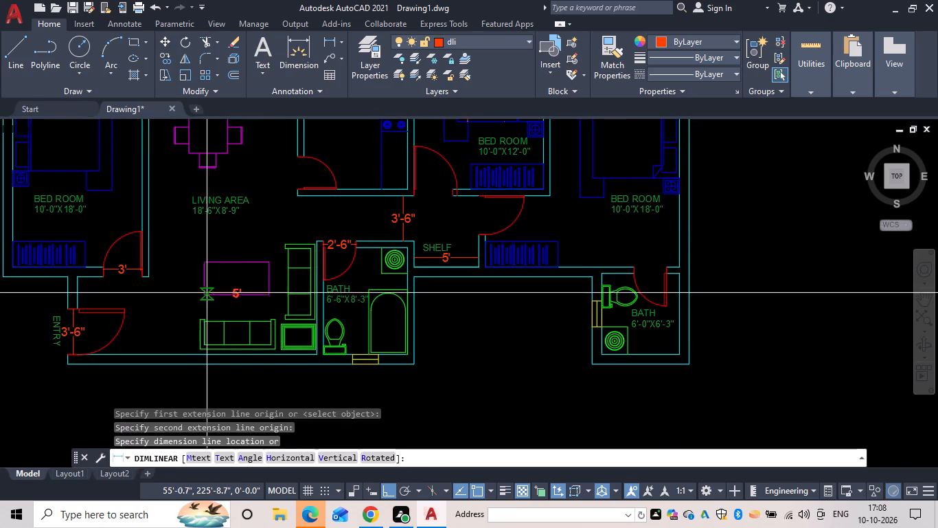
{"action": "left_click", "coordinate": [208, 288]}
{"action": "key", "text": "space"}
{"action": "left_click", "coordinate": [220, 296]}
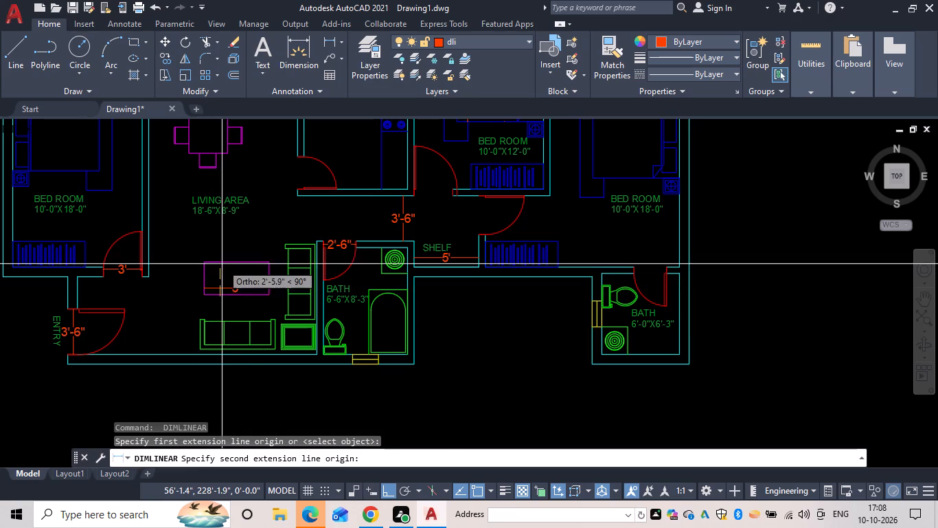
{"action": "left_click", "coordinate": [222, 262]}
{"action": "left_click", "coordinate": [216, 277]}
Dimension the dining table's east-west width and north-south length, placing both linear dimensions inside the tabletop.
{"action": "scroll", "coordinate": [247, 290], "scroll_direction": "down", "scroll_amount": 1}
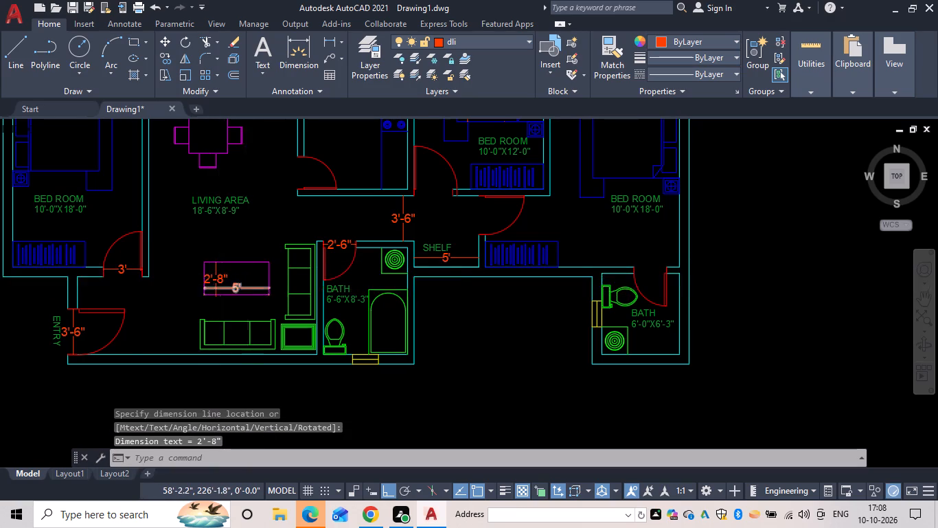
{"action": "middle_click", "coordinate": [247, 290]}
{"action": "scroll", "coordinate": [247, 290], "scroll_direction": "down", "scroll_amount": 1}
{"action": "scroll", "coordinate": [230, 231], "scroll_direction": "up", "scroll_amount": 3}
{"action": "key", "text": "space"}
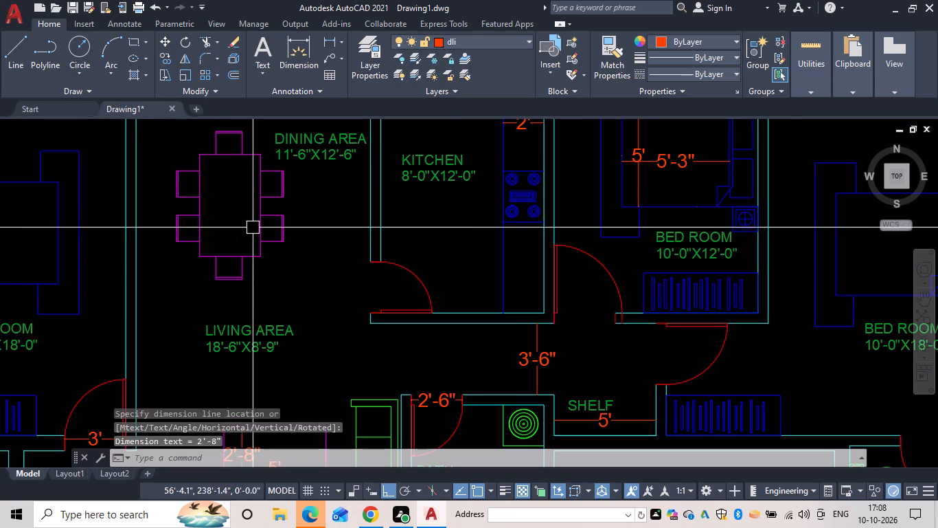
{"action": "left_click_drag", "start_coordinate": [260, 208], "coordinate": [238, 212]}
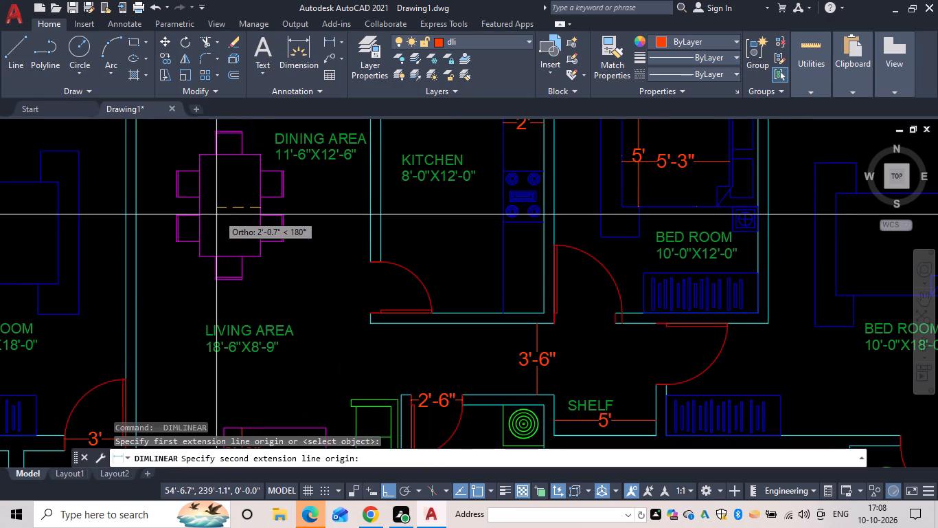
{"action": "left_click", "coordinate": [202, 209]}
{"action": "left_click", "coordinate": [198, 224]}
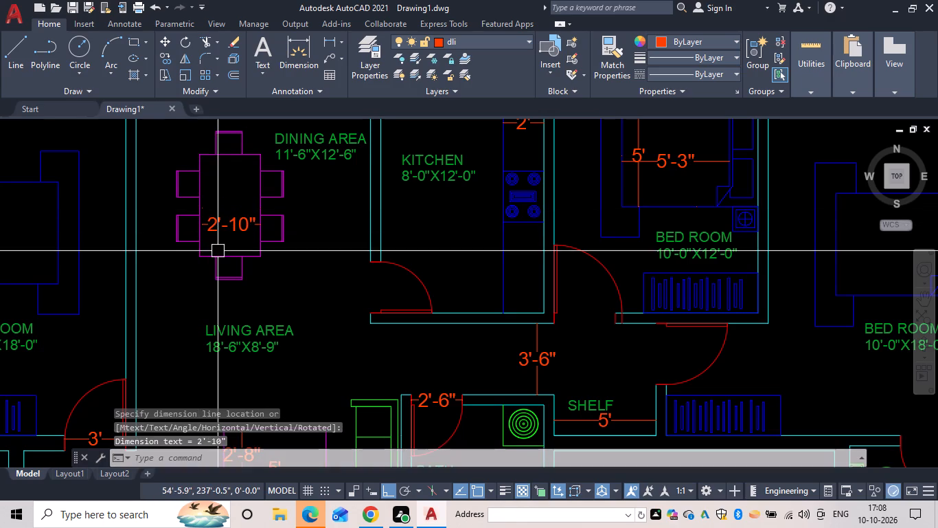
{"action": "key", "text": "space"}
{"action": "left_click", "coordinate": [220, 254]}
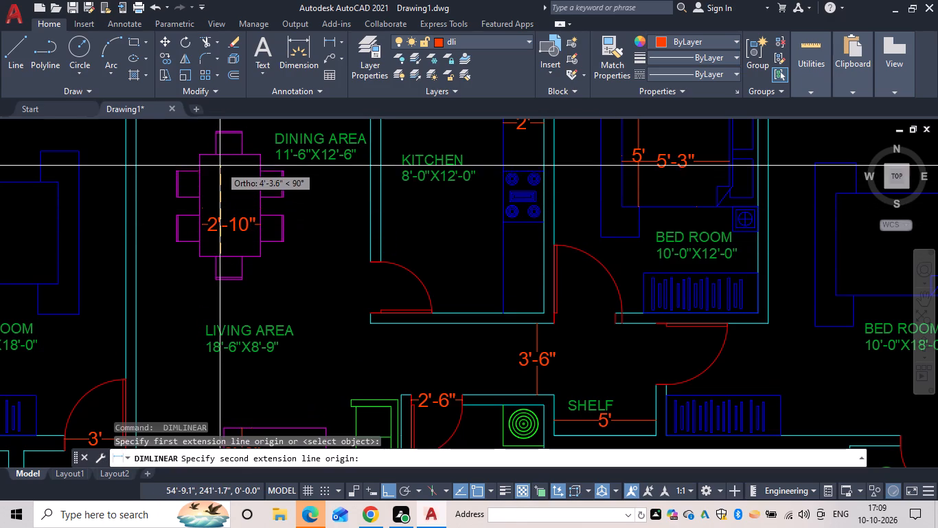
{"action": "left_click", "coordinate": [218, 159]}
{"action": "left_click", "coordinate": [227, 173]}
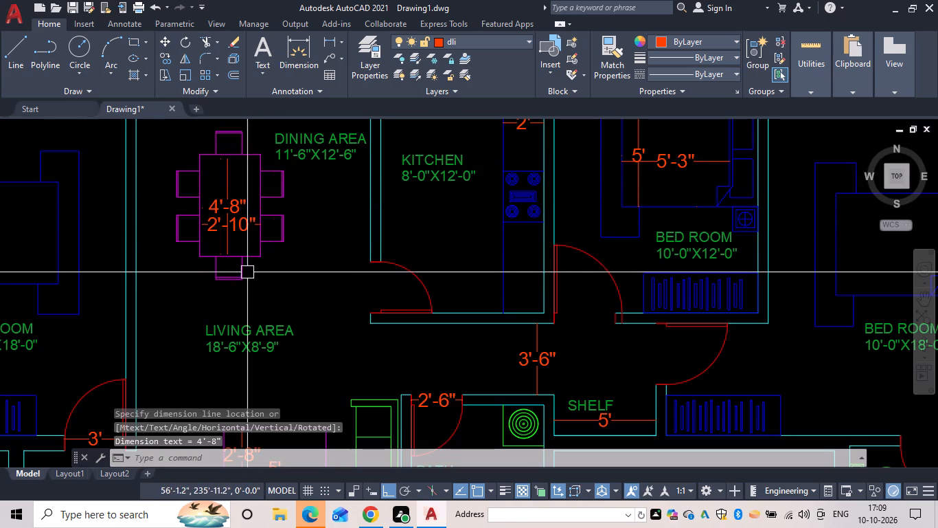
Start the Hatch command for the floor plan and open its Hatch and Gradient settings.
{"action": "scroll", "coordinate": [238, 276], "scroll_direction": "down", "scroll_amount": 2}
{"action": "middle_click_drag", "start_coordinate": [238, 276], "coordinate": [262, 256]}
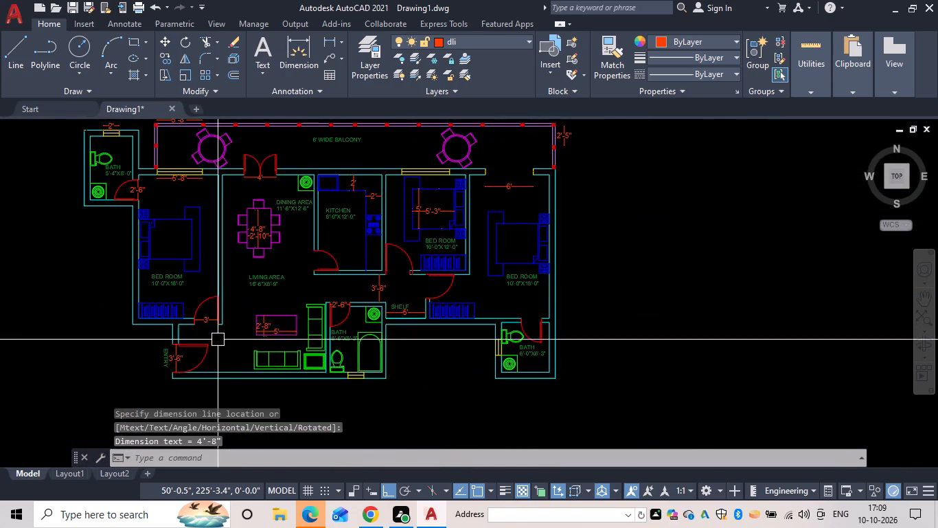
{"action": "middle_click_drag", "start_coordinate": [350, 314], "coordinate": [356, 351]}
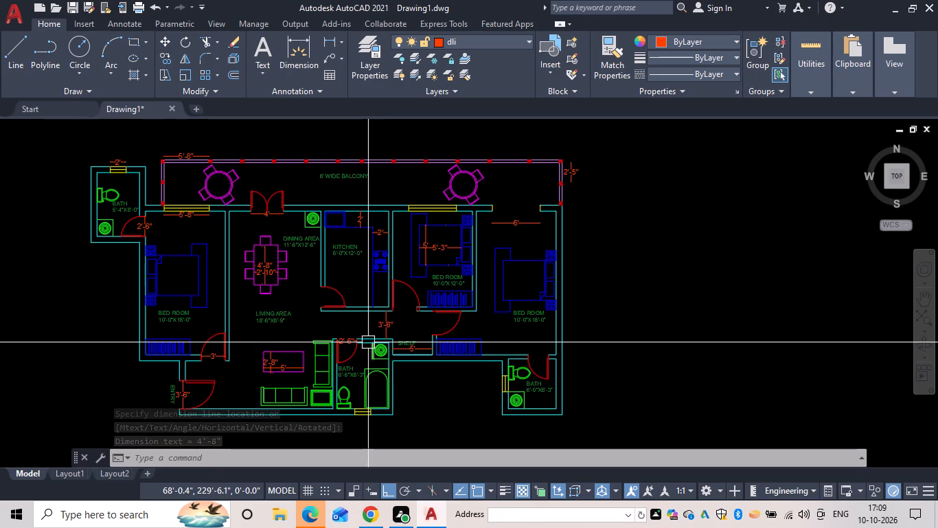
{"action": "key", "text": "Escape"}
{"action": "type", "text": "HA"}
{"action": "key", "text": "space"}
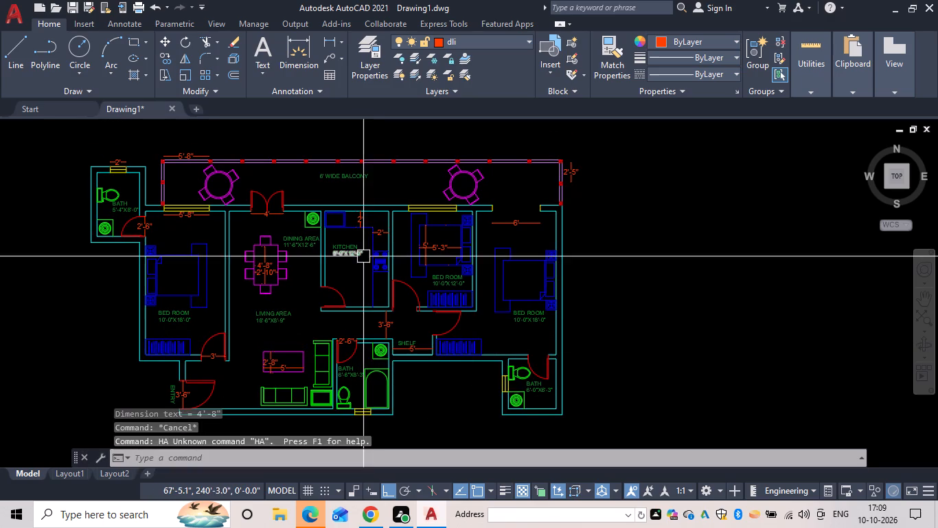
{"action": "key", "text": "Escape"}
{"action": "key", "text": "h"}
{"action": "key", "text": "a"}
{"action": "key", "text": "space"}
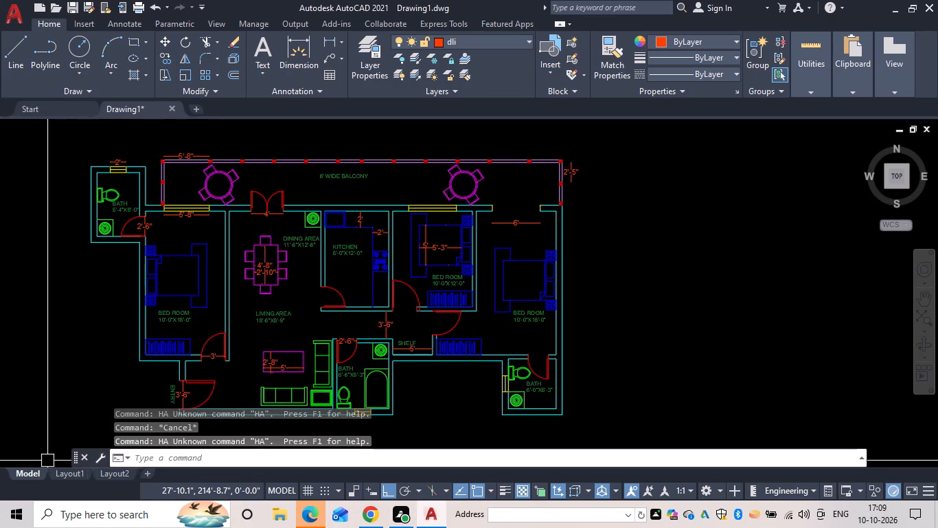
{"action": "type", "text": "HA"}
{"action": "key", "text": "space"}
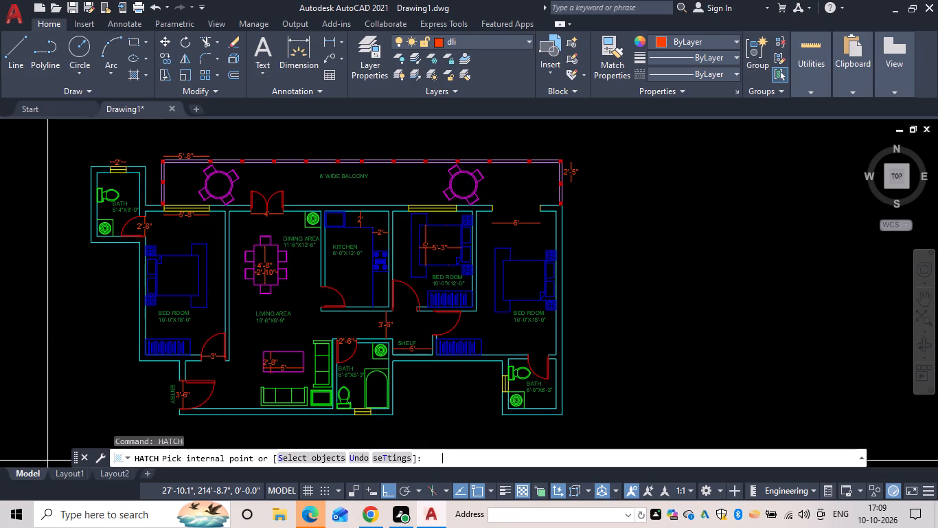
{"action": "left_click", "coordinate": [391, 457]}
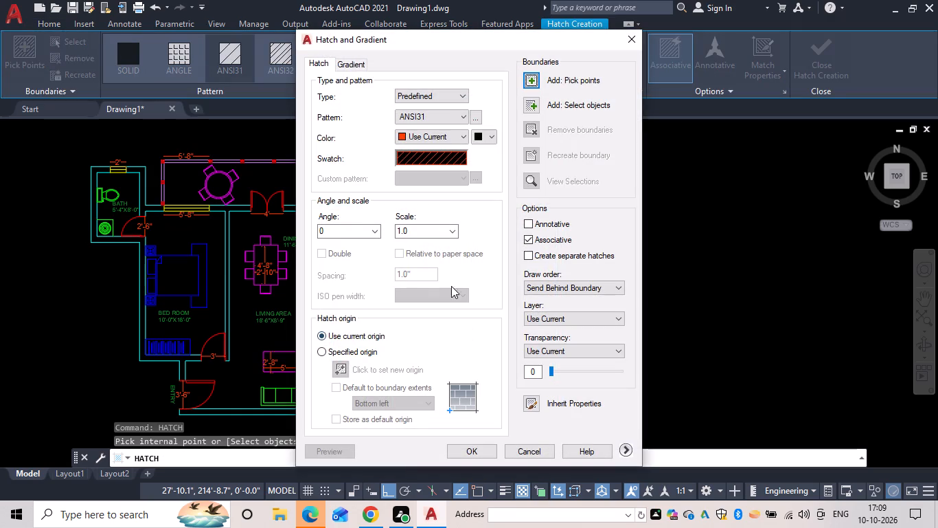
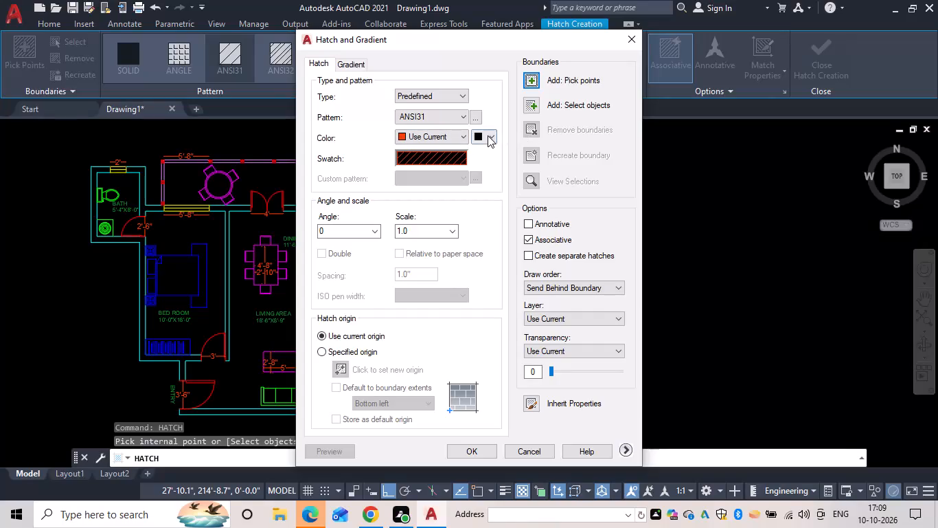
Set the colour of the ANSI31 hatch to index colour 250.
{"action": "left_click", "coordinate": [460, 135]}
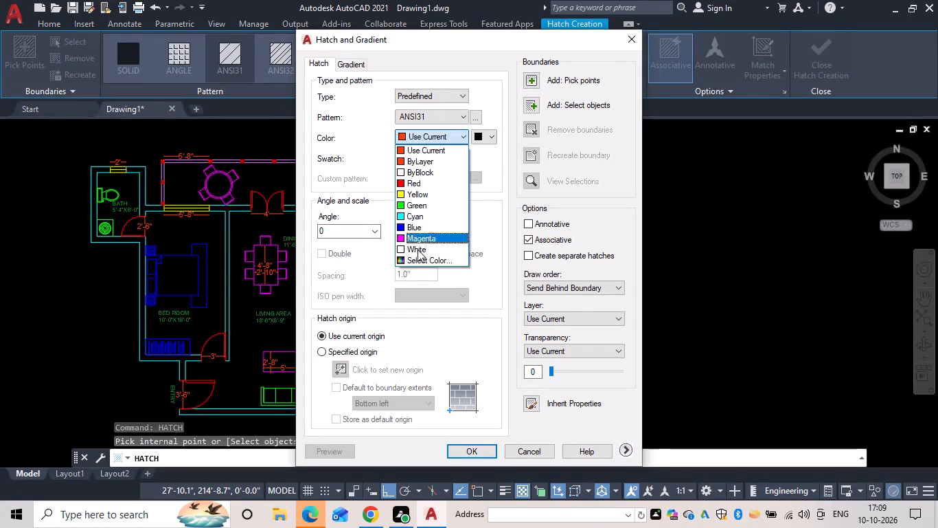
{"action": "left_click", "coordinate": [418, 263]}
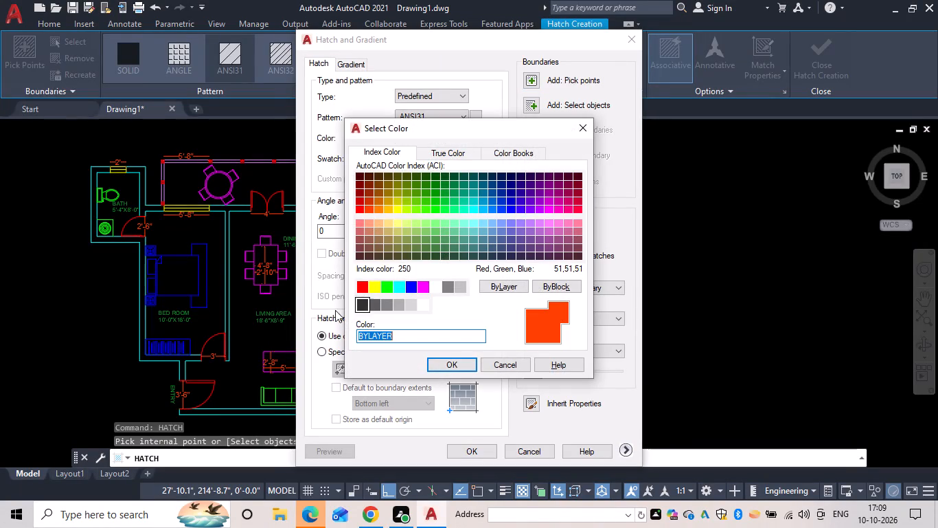
{"action": "left_click", "coordinate": [367, 302]}
{"action": "left_click", "coordinate": [457, 357]}
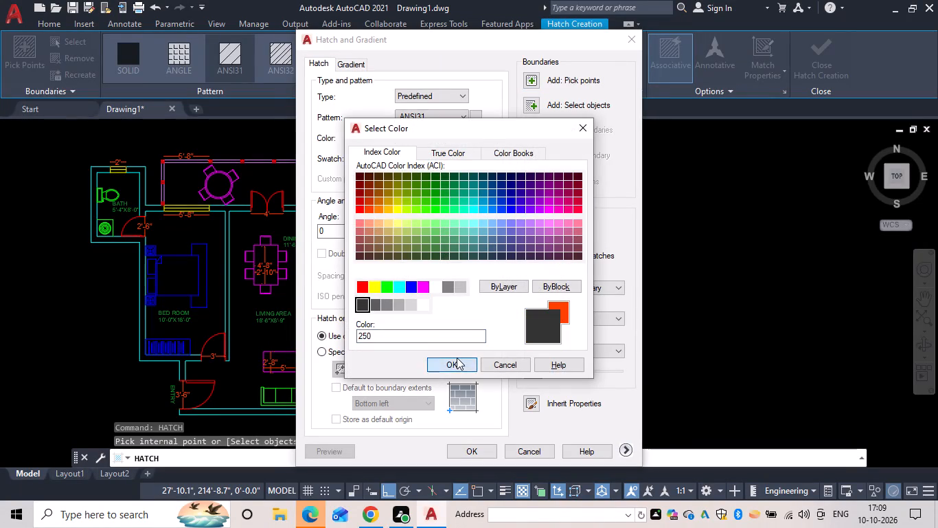
Pick internal points to hatch the walls around the 5'-4"X8'-0" bath, on both sides of its north window.
{"action": "left_click", "coordinate": [532, 80]}
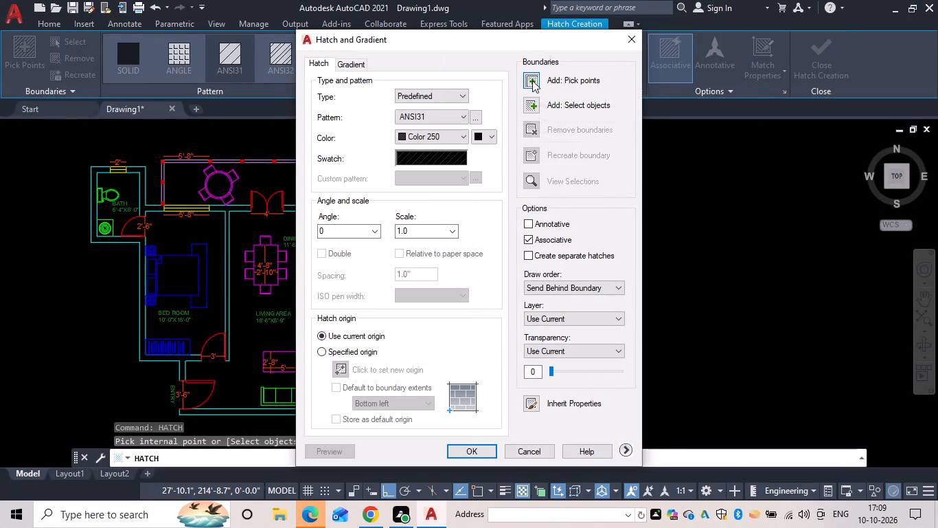
{"action": "scroll", "coordinate": [161, 217], "scroll_direction": "up", "scroll_amount": 3}
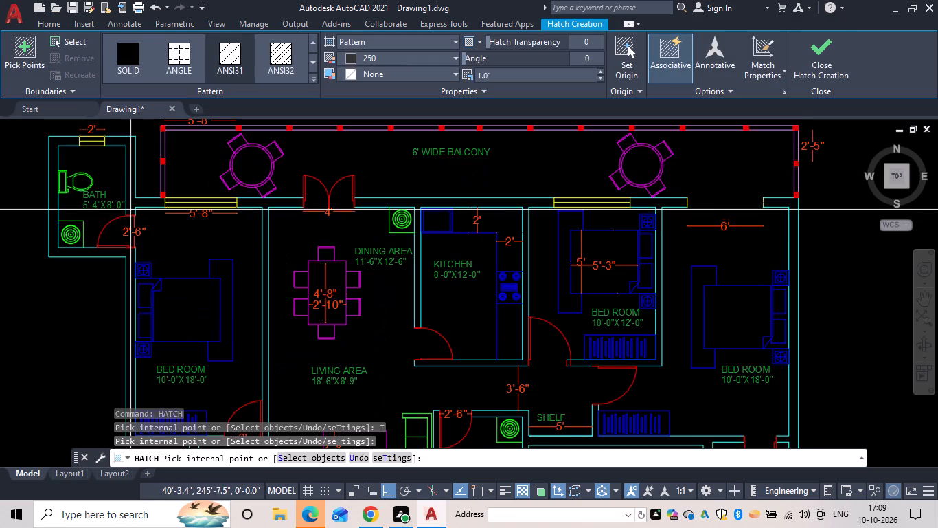
{"action": "left_click", "coordinate": [130, 208]}
{"action": "scroll", "coordinate": [212, 208], "scroll_direction": "up", "scroll_amount": 3}
{"action": "scroll", "coordinate": [319, 215], "scroll_direction": "up", "scroll_amount": 3}
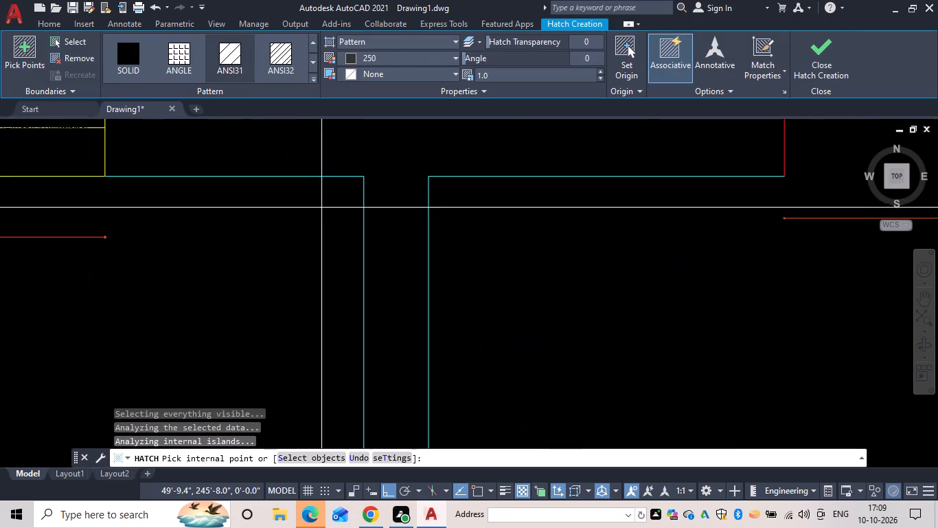
{"action": "middle_click_drag", "start_coordinate": [216, 196], "coordinate": [718, 254]}
{"action": "middle_click_drag", "start_coordinate": [76, 235], "coordinate": [750, 243]}
{"action": "scroll", "coordinate": [474, 194], "scroll_direction": "up", "scroll_amount": 3}
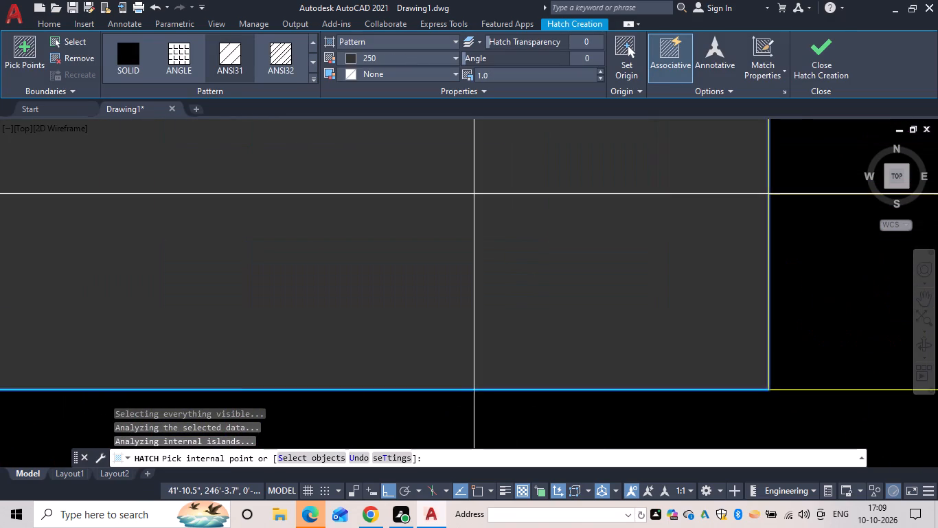
{"action": "scroll", "coordinate": [474, 194], "scroll_direction": "down", "scroll_amount": 4}
{"action": "scroll", "coordinate": [266, 329], "scroll_direction": "down", "scroll_amount": 3}
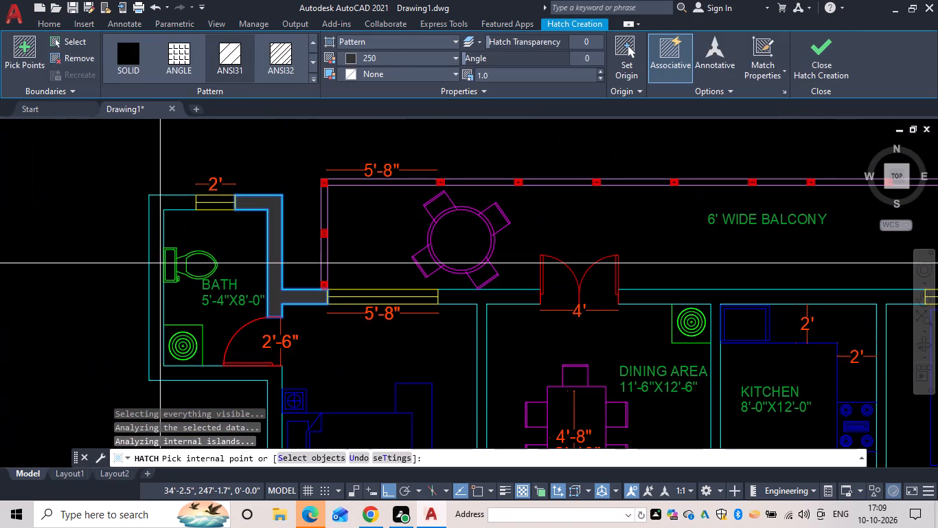
{"action": "left_click", "coordinate": [146, 232]}
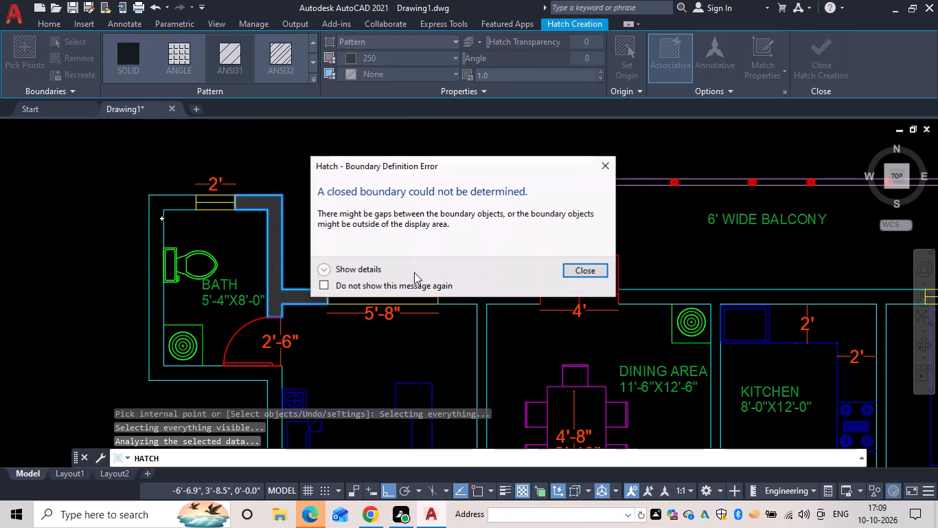
{"action": "left_click", "coordinate": [593, 274]}
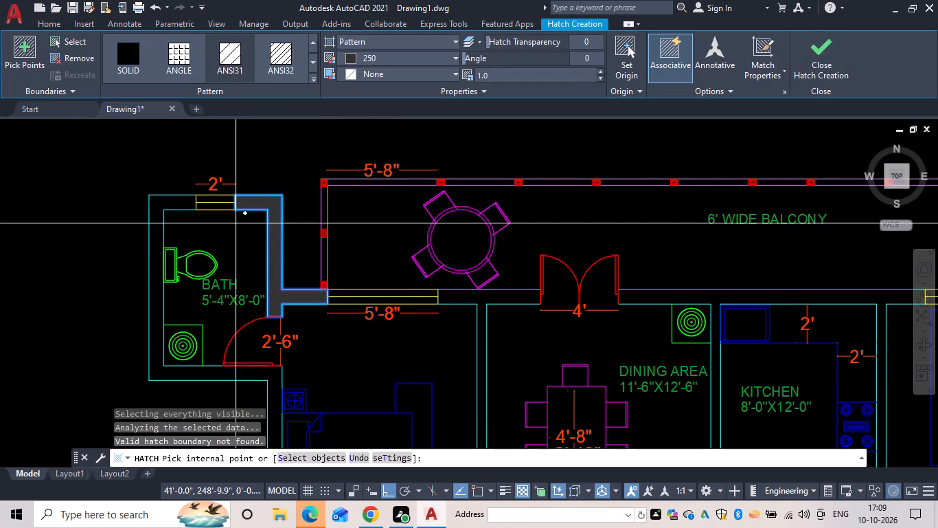
{"action": "left_click", "coordinate": [165, 199]}
{"action": "scroll", "coordinate": [382, 344], "scroll_direction": "down", "scroll_amount": 3}
Add the living area's south wall and the wall corner east of the 6'-6"X8'-3" bath's window to the hatch.
{"action": "middle_click_drag", "start_coordinate": [371, 335], "coordinate": [236, 203]}
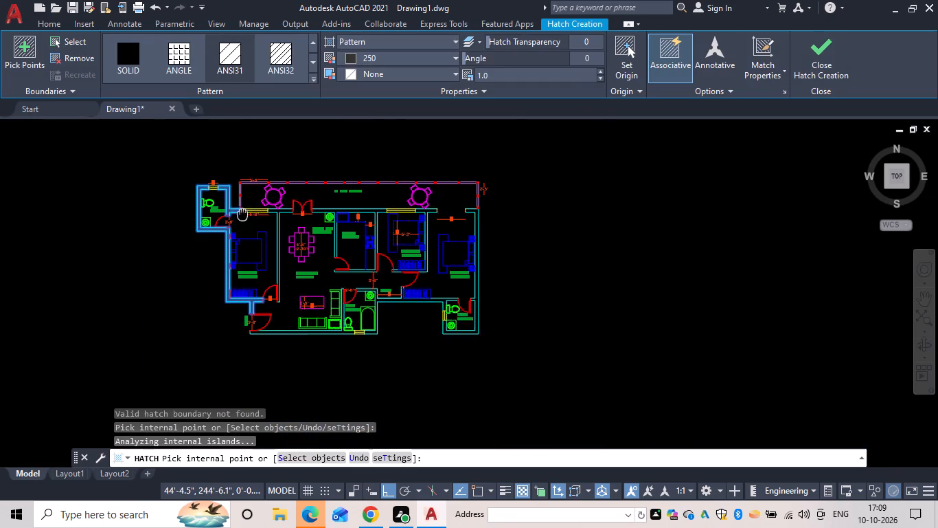
{"action": "middle_click_drag", "start_coordinate": [236, 203], "coordinate": [231, 196]}
{"action": "scroll", "coordinate": [269, 294], "scroll_direction": "up", "scroll_amount": 4}
{"action": "middle_click_drag", "start_coordinate": [250, 328], "coordinate": [303, 202]}
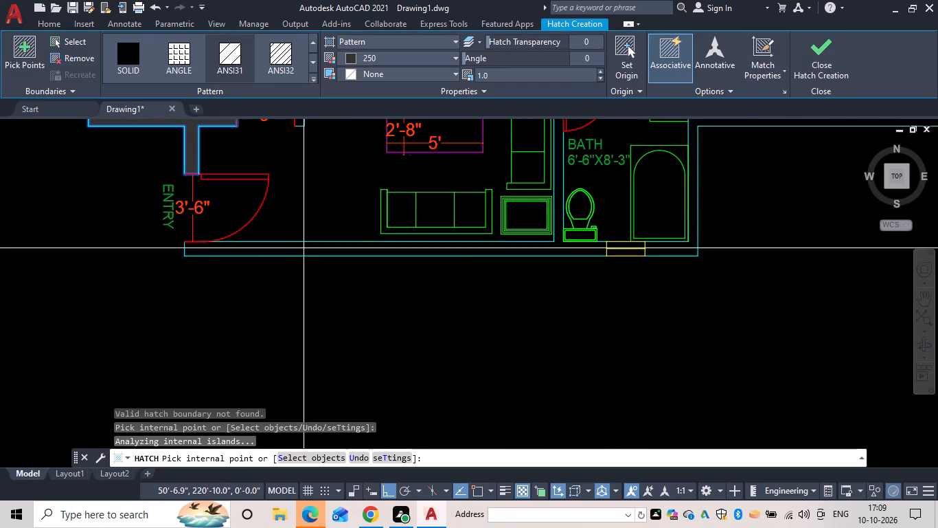
{"action": "left_click", "coordinate": [304, 248]}
{"action": "middle_click_drag", "start_coordinate": [394, 262], "coordinate": [20, 279]}
{"action": "scroll", "coordinate": [246, 278], "scroll_direction": "down", "scroll_amount": 1}
{"action": "scroll", "coordinate": [249, 268], "scroll_direction": "up", "scroll_amount": 3}
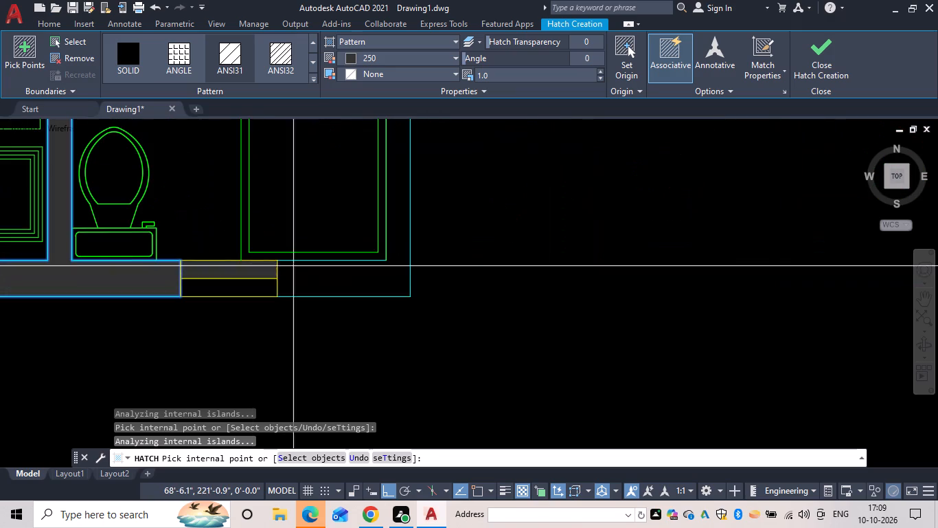
{"action": "left_click", "coordinate": [324, 281]}
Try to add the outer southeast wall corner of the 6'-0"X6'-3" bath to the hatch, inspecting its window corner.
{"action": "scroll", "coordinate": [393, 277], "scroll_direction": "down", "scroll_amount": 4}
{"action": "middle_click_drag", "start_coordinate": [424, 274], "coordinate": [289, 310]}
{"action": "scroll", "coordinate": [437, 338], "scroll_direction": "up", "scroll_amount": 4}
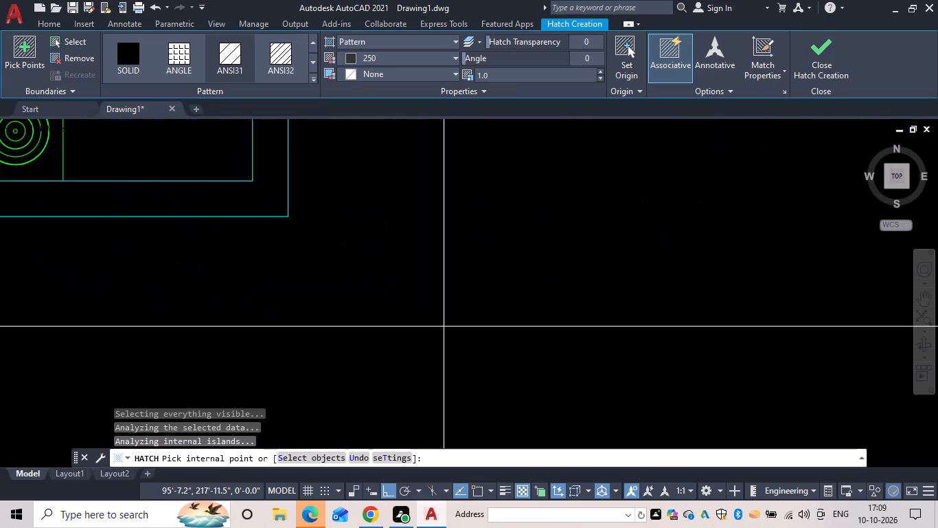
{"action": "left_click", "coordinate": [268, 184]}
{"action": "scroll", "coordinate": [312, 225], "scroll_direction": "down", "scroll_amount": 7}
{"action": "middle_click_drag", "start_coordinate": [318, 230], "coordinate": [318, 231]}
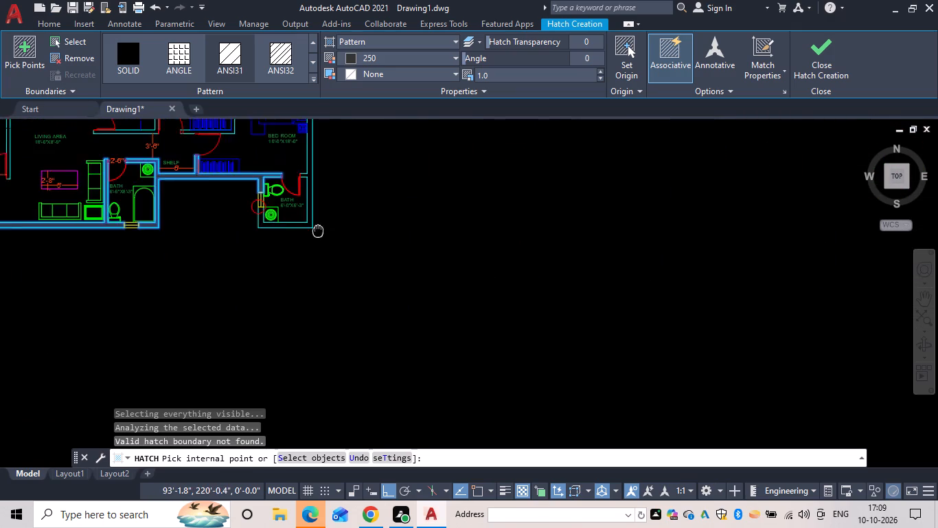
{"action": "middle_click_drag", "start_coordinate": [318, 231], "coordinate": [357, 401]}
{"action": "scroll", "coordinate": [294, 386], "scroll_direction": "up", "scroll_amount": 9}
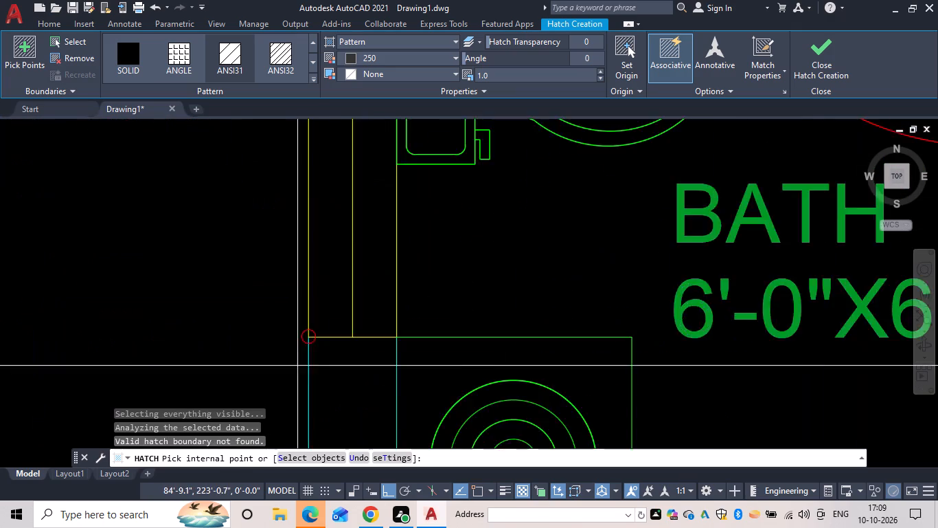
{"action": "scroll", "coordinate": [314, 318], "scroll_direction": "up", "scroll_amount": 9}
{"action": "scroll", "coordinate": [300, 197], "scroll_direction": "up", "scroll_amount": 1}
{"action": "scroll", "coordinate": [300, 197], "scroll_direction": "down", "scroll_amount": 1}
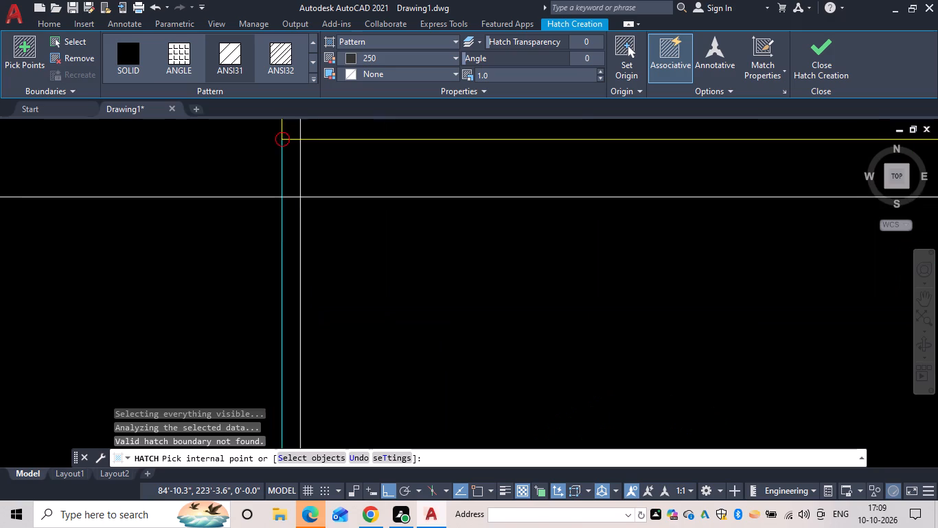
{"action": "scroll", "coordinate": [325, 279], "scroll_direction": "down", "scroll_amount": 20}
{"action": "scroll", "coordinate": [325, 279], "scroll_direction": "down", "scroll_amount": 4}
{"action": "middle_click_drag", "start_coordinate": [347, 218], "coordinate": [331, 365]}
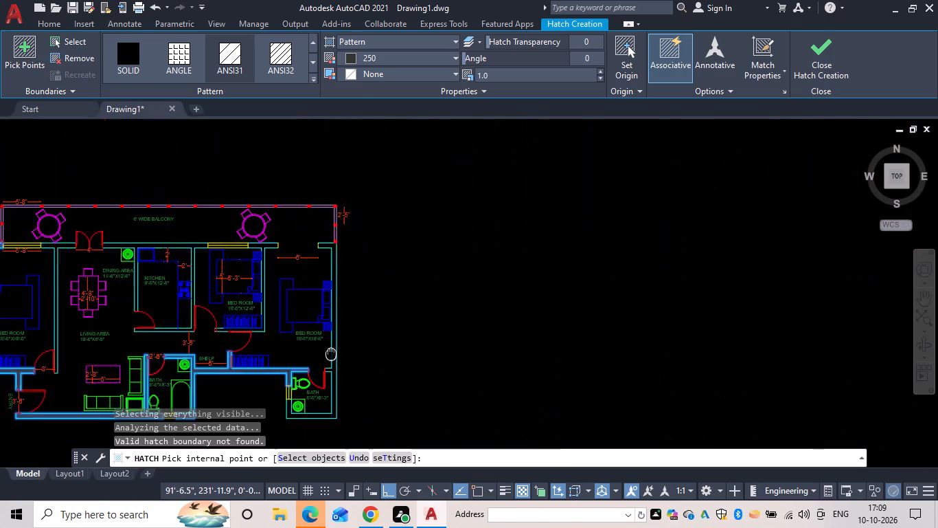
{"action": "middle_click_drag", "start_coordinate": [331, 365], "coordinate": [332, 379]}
Add the walls along the balcony's south side, their connected room partitions and the east bedroom's outer wall to the hatch.
{"action": "middle_click_drag", "start_coordinate": [140, 316], "coordinate": [313, 300]}
{"action": "scroll", "coordinate": [198, 287], "scroll_direction": "up", "scroll_amount": 3}
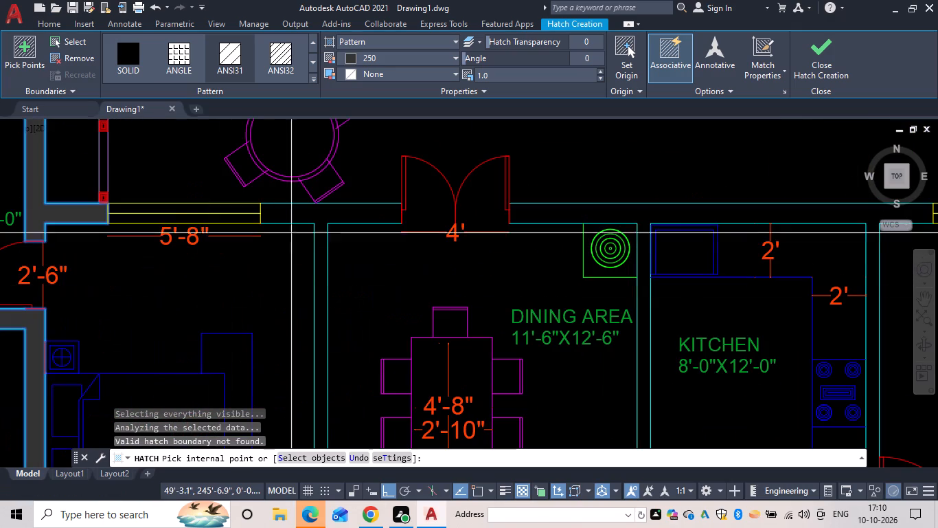
{"action": "left_click", "coordinate": [328, 218]}
{"action": "scroll", "coordinate": [411, 259], "scroll_direction": "down", "scroll_amount": 1}
{"action": "middle_click_drag", "start_coordinate": [402, 259], "coordinate": [185, 245]}
{"action": "left_click", "coordinate": [299, 215]}
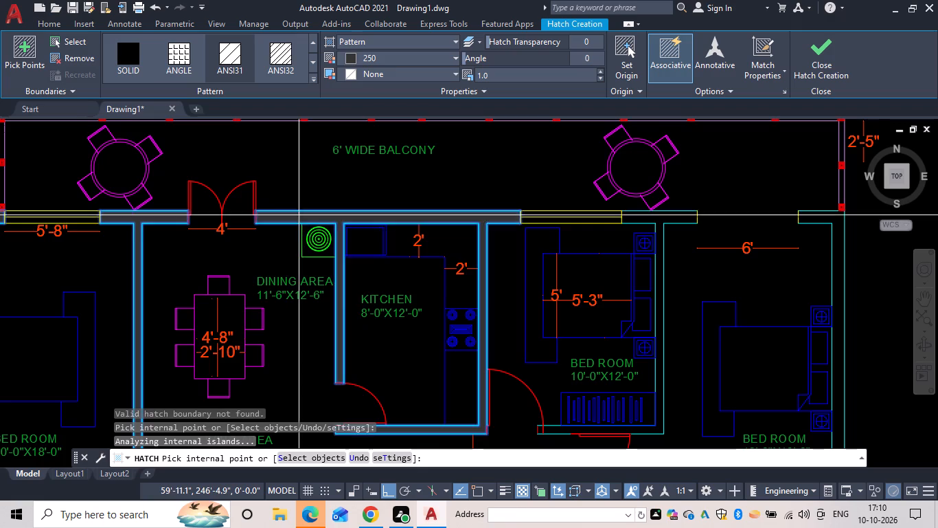
{"action": "middle_click_drag", "start_coordinate": [431, 236], "coordinate": [227, 235]}
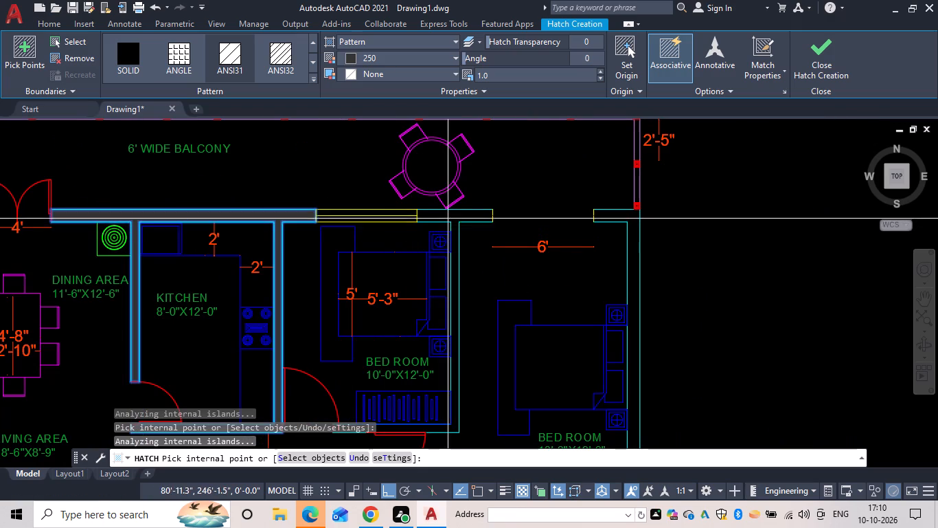
{"action": "left_click", "coordinate": [449, 216]}
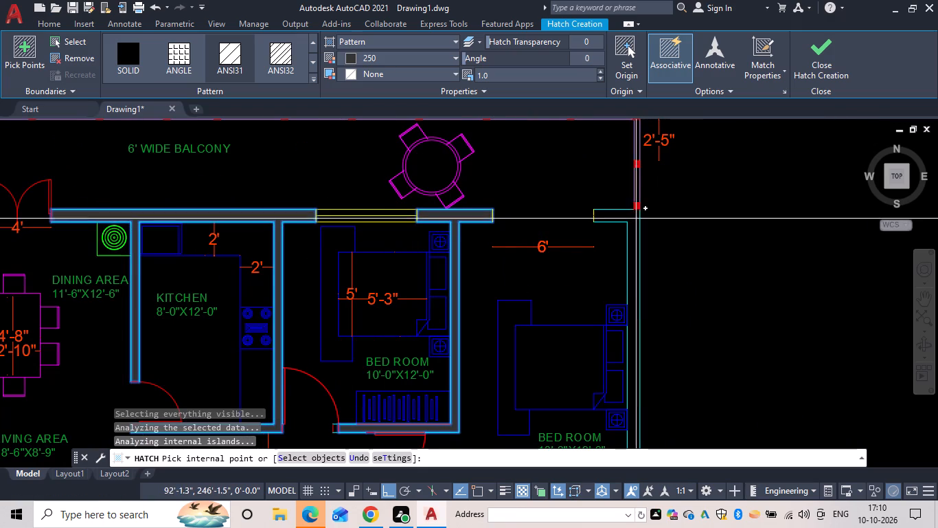
{"action": "left_click", "coordinate": [636, 219]}
Add both segments of the balcony's west railing between the posts to the hatch.
{"action": "scroll", "coordinate": [667, 290], "scroll_direction": "down", "scroll_amount": 2}
{"action": "middle_click_drag", "start_coordinate": [660, 291], "coordinate": [638, 259]}
{"action": "scroll", "coordinate": [638, 259], "scroll_direction": "up", "scroll_amount": 1}
{"action": "middle_click_drag", "start_coordinate": [337, 439], "coordinate": [381, 311]}
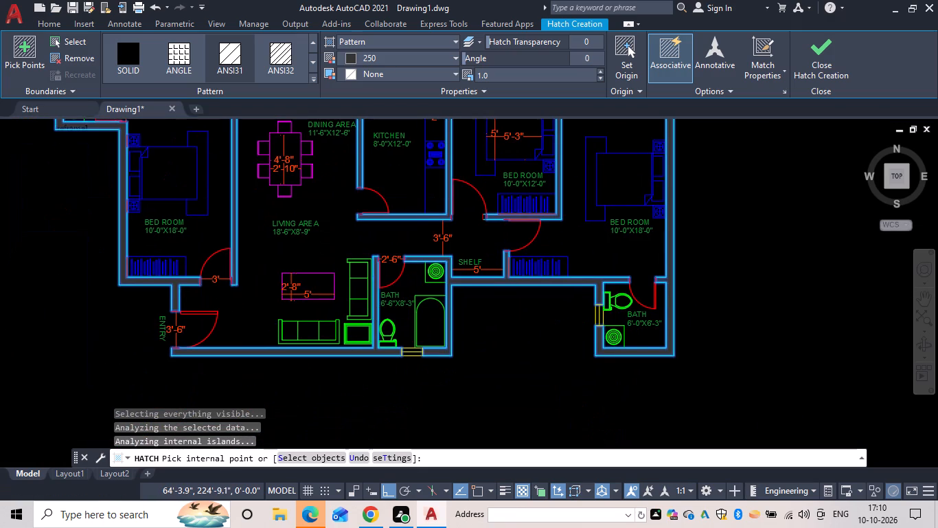
{"action": "middle_click_drag", "start_coordinate": [381, 311], "coordinate": [371, 419]}
{"action": "scroll", "coordinate": [385, 355], "scroll_direction": "down", "scroll_amount": 1}
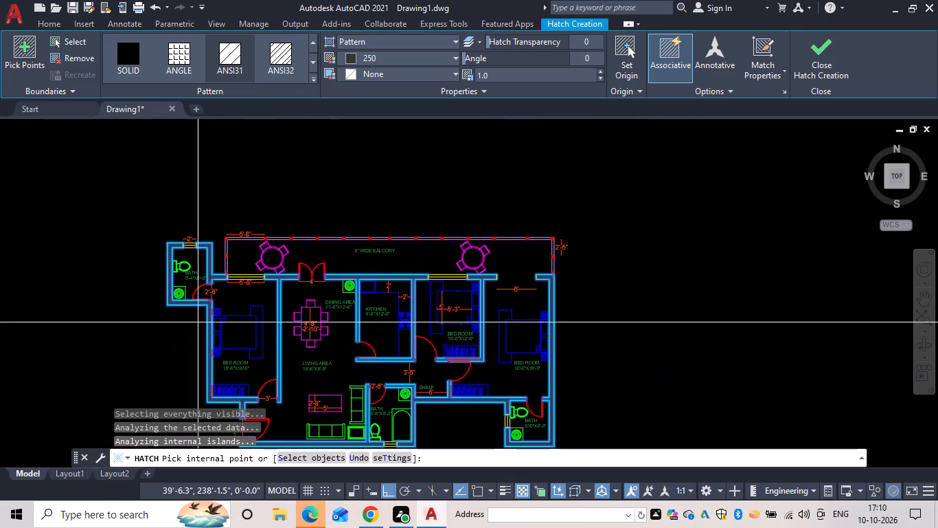
{"action": "scroll", "coordinate": [220, 279], "scroll_direction": "up", "scroll_amount": 4}
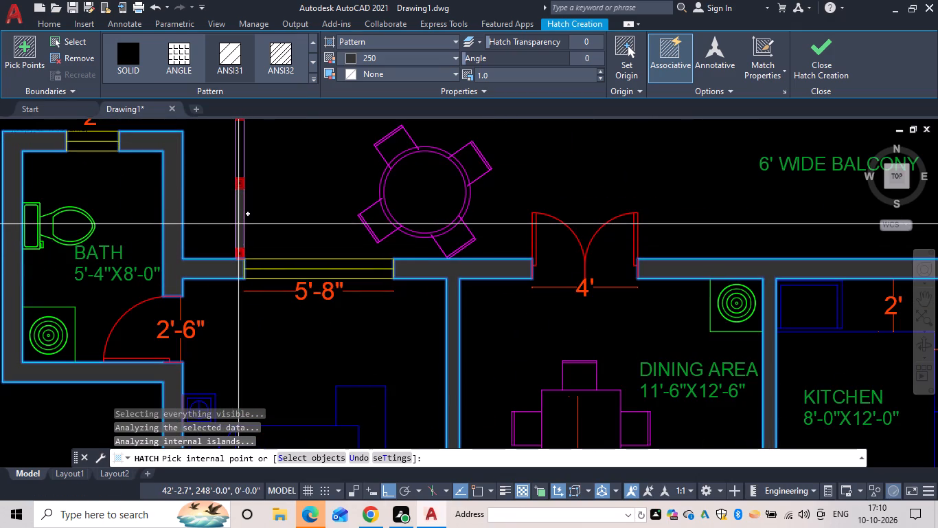
{"action": "left_click", "coordinate": [238, 224]}
{"action": "middle_click_drag", "start_coordinate": [257, 216], "coordinate": [308, 339]}
{"action": "scroll", "coordinate": [297, 319], "scroll_direction": "up", "scroll_amount": 2}
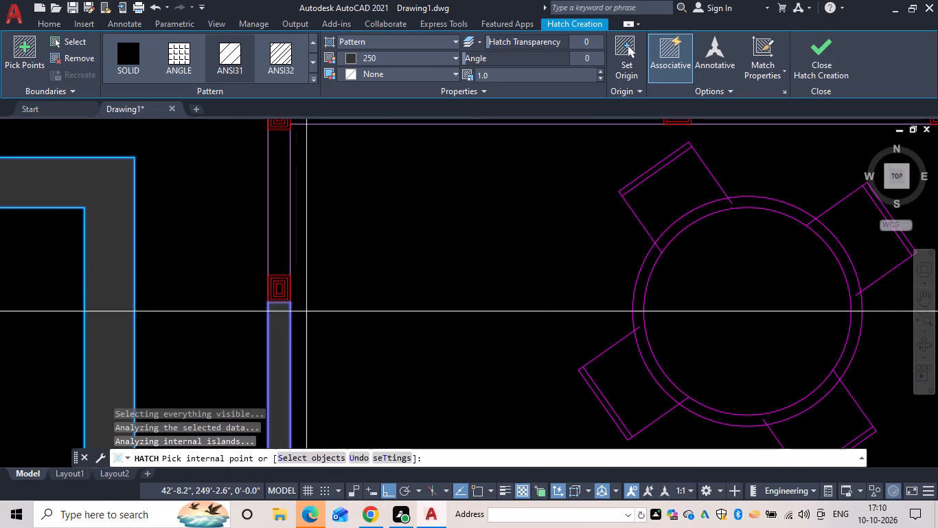
{"action": "left_click", "coordinate": [279, 239]}
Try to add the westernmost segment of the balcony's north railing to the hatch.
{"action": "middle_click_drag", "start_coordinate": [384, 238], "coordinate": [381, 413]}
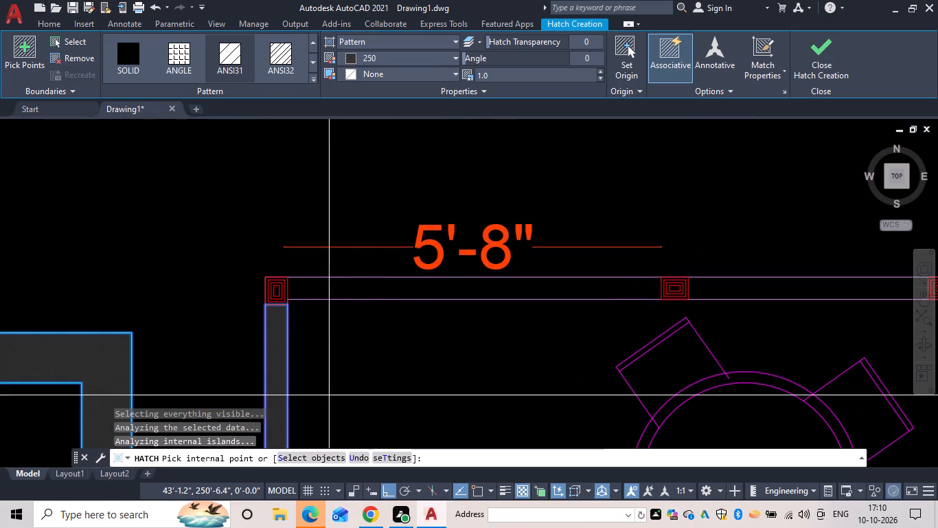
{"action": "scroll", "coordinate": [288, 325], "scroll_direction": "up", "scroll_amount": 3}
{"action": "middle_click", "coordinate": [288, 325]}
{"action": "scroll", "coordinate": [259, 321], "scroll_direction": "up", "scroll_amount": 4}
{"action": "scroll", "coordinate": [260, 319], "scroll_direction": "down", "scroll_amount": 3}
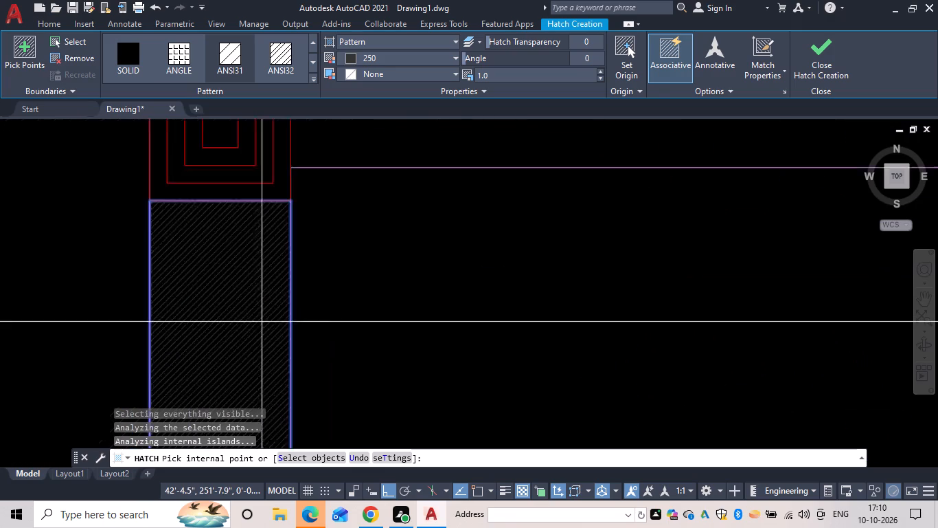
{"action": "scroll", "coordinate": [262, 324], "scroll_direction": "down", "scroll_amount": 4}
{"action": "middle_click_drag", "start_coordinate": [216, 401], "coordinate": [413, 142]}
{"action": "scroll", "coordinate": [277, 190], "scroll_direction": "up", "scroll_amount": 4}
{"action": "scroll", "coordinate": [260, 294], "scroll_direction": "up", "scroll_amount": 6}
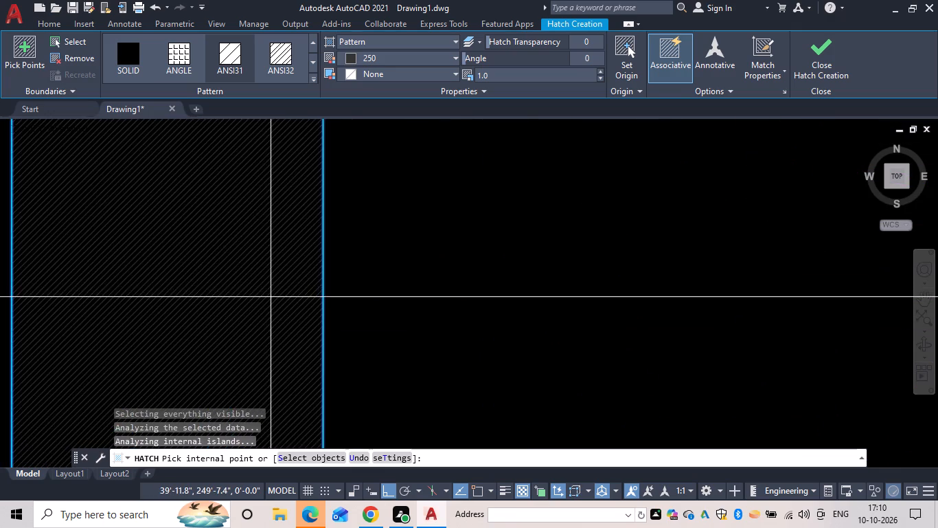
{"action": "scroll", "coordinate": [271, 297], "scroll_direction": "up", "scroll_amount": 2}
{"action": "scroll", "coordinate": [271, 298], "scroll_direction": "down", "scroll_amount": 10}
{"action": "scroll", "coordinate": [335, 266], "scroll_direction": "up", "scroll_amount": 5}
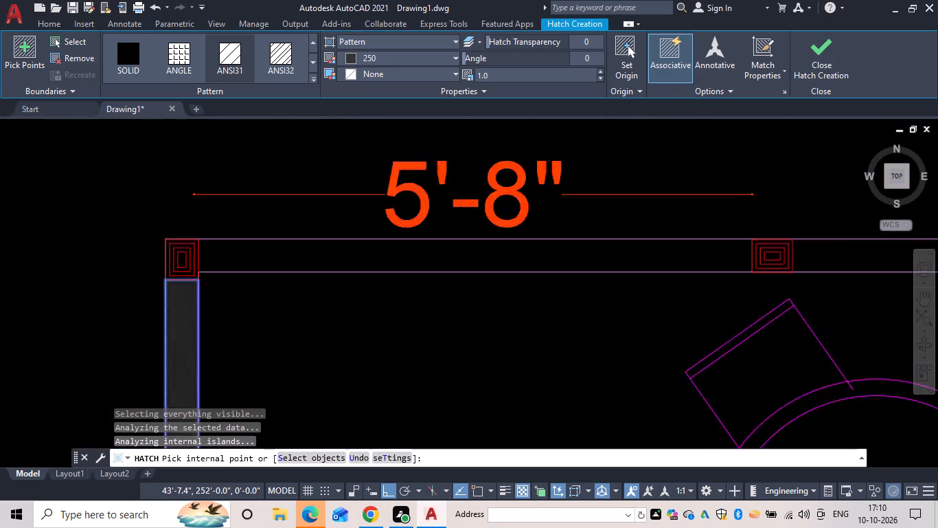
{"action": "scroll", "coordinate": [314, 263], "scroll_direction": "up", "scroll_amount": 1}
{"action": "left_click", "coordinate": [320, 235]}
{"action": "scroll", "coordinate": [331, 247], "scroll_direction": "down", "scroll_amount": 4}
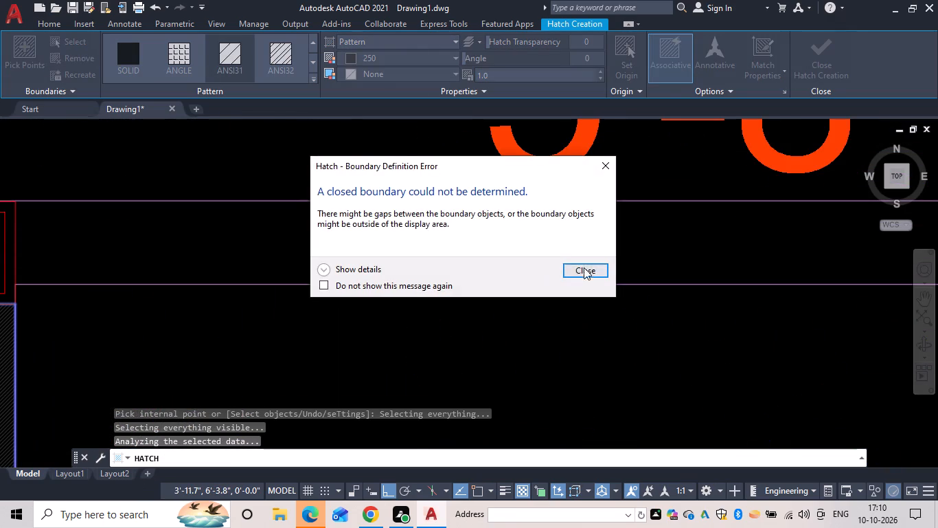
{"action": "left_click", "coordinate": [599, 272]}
Add the seven westernmost segments of the balcony's north railing, between the posts, to the hatch.
{"action": "scroll", "coordinate": [559, 277], "scroll_direction": "down", "scroll_amount": 4}
{"action": "middle_click_drag", "start_coordinate": [503, 298], "coordinate": [293, 298]}
{"action": "scroll", "coordinate": [380, 266], "scroll_direction": "down", "scroll_amount": 4}
{"action": "middle_click_drag", "start_coordinate": [371, 263], "coordinate": [271, 255]}
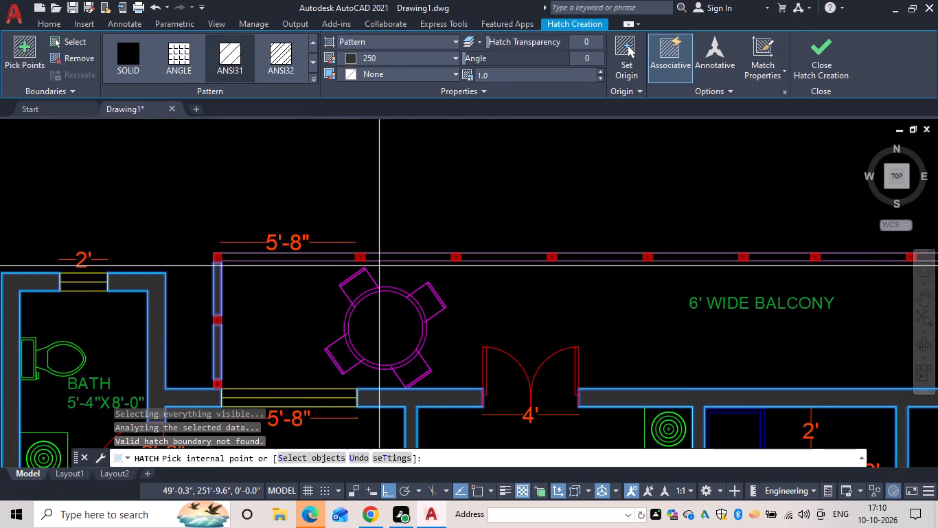
{"action": "left_click", "coordinate": [262, 258]}
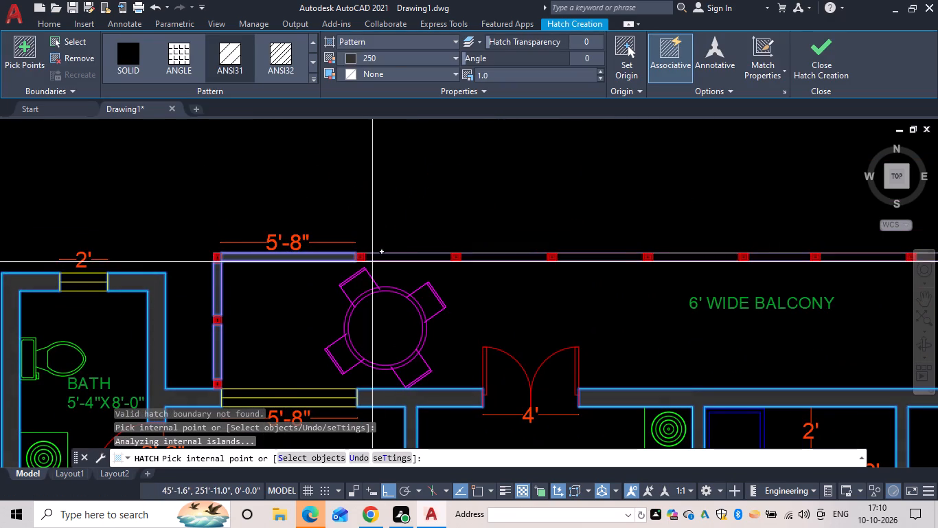
{"action": "scroll", "coordinate": [404, 247], "scroll_direction": "up", "scroll_amount": 3}
{"action": "left_click", "coordinate": [398, 293]}
{"action": "scroll", "coordinate": [411, 298], "scroll_direction": "down", "scroll_amount": 1}
{"action": "middle_click_drag", "start_coordinate": [409, 298], "coordinate": [163, 298]}
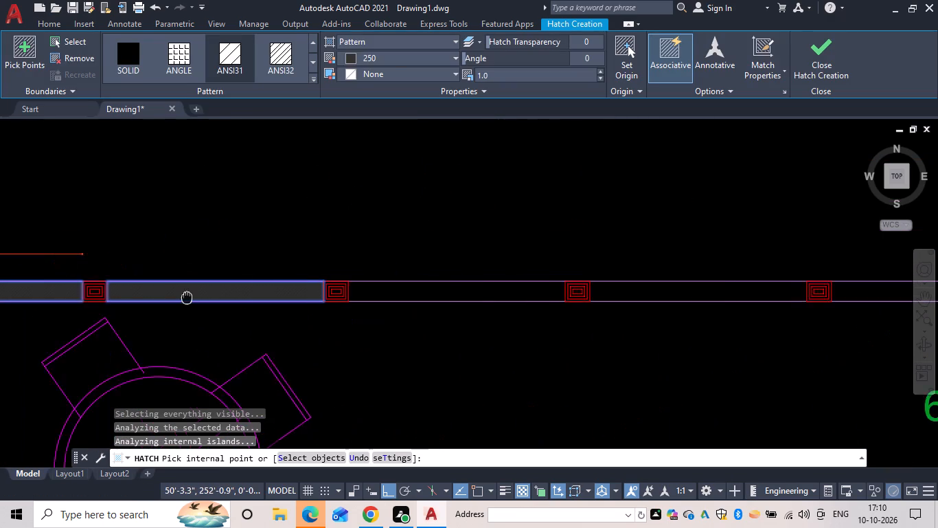
{"action": "middle_click_drag", "start_coordinate": [163, 298], "coordinate": [108, 298]}
{"action": "left_click", "coordinate": [354, 294]}
{"action": "middle_click_drag", "start_coordinate": [383, 307], "coordinate": [197, 307]}
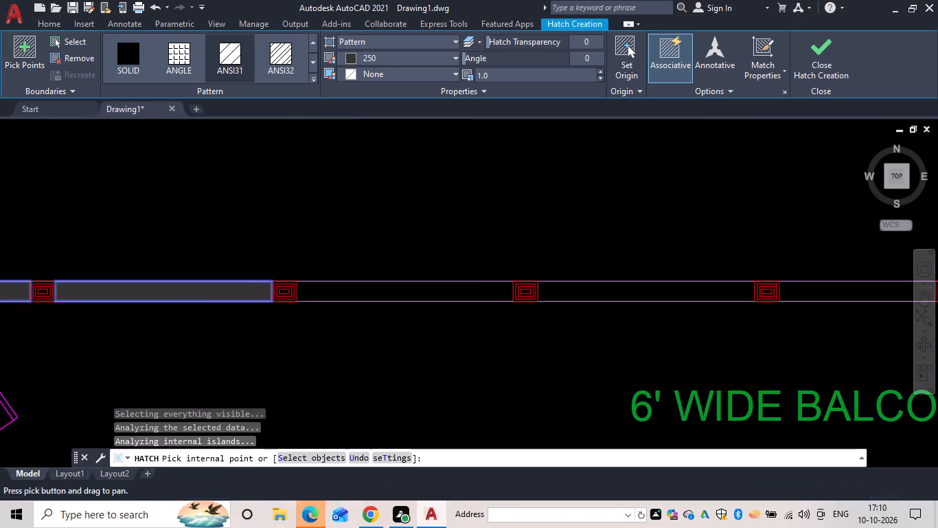
{"action": "left_click", "coordinate": [358, 296]}
{"action": "middle_click_drag", "start_coordinate": [499, 323], "coordinate": [200, 326]}
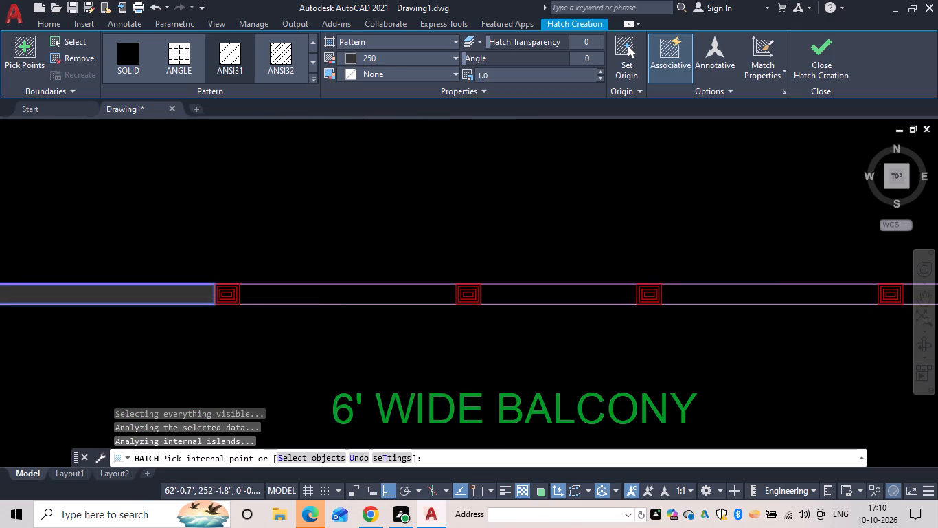
{"action": "left_click", "coordinate": [336, 296]}
{"action": "left_click", "coordinate": [623, 298]}
{"action": "left_click", "coordinate": [697, 294]}
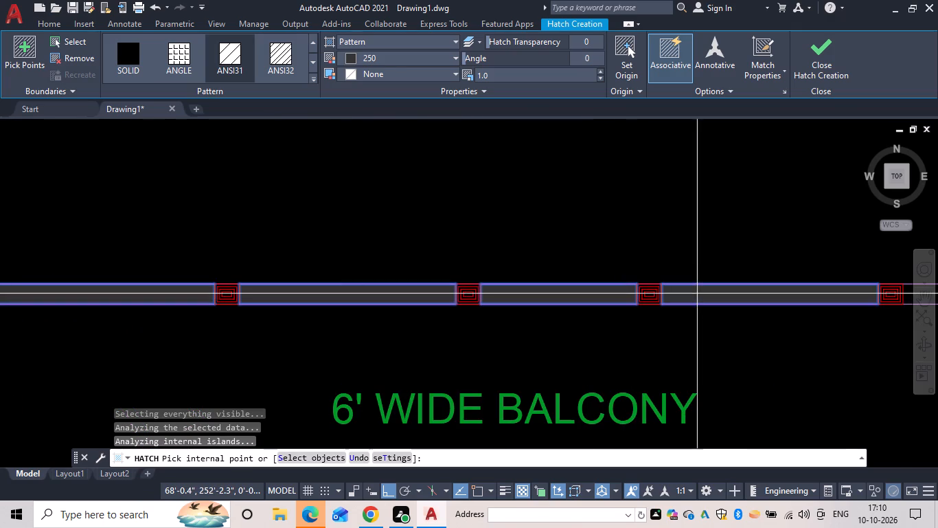
Add the remaining segments of the balcony's north railing, up to the northeast corner post, to the hatch.
{"action": "middle_click_drag", "start_coordinate": [705, 298], "coordinate": [13, 304]}
{"action": "left_click_drag", "start_coordinate": [268, 302], "coordinate": [271, 302]}
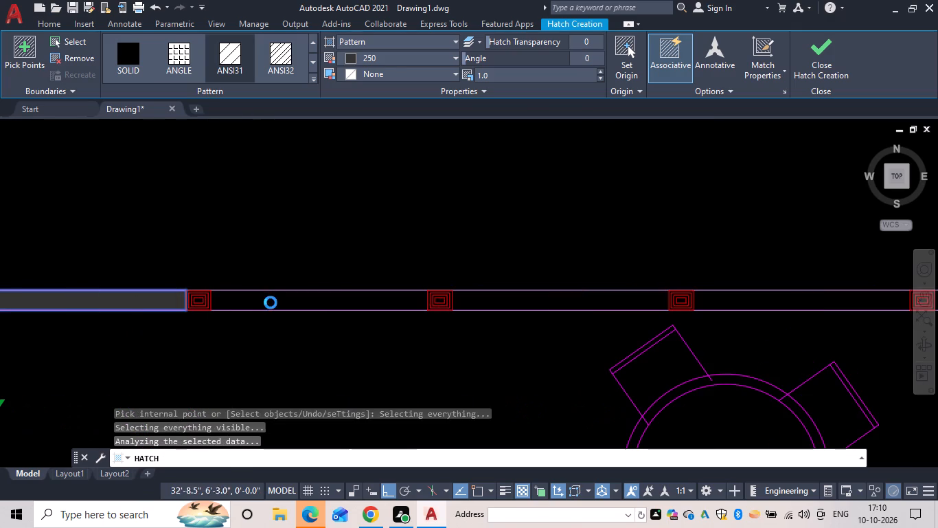
{"action": "left_click_drag", "start_coordinate": [271, 302], "coordinate": [292, 302]}
{"action": "left_click", "coordinate": [499, 301]}
{"action": "scroll", "coordinate": [585, 301], "scroll_direction": "down", "scroll_amount": 1}
{"action": "middle_click_drag", "start_coordinate": [585, 301], "coordinate": [0, 302]}
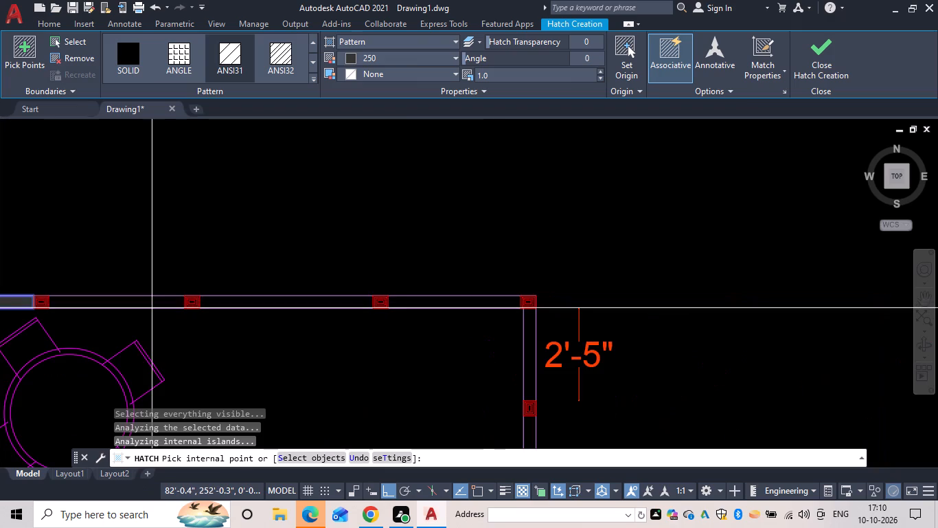
{"action": "left_click", "coordinate": [152, 305]}
{"action": "left_click", "coordinate": [253, 306]}
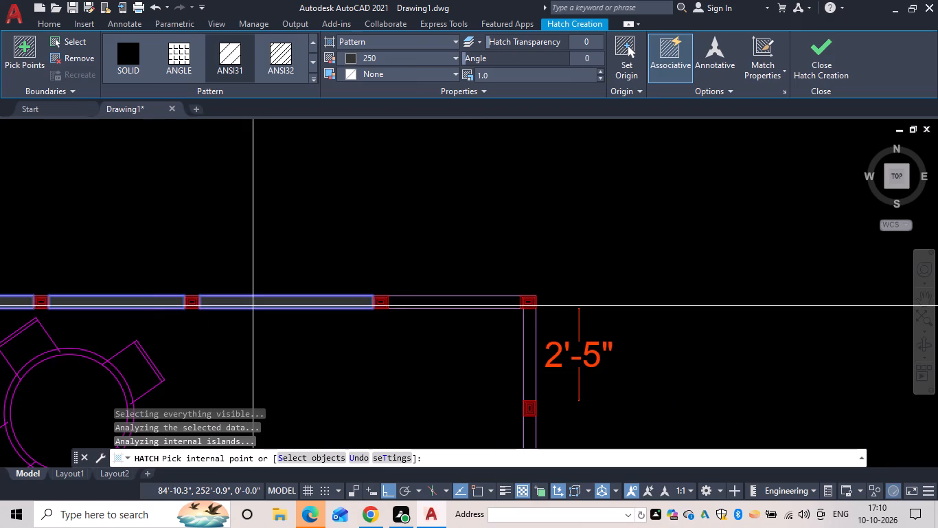
{"action": "left_click", "coordinate": [424, 304]}
Add both segments of the balcony's east railing between the posts to the hatch.
{"action": "left_click", "coordinate": [529, 351]}
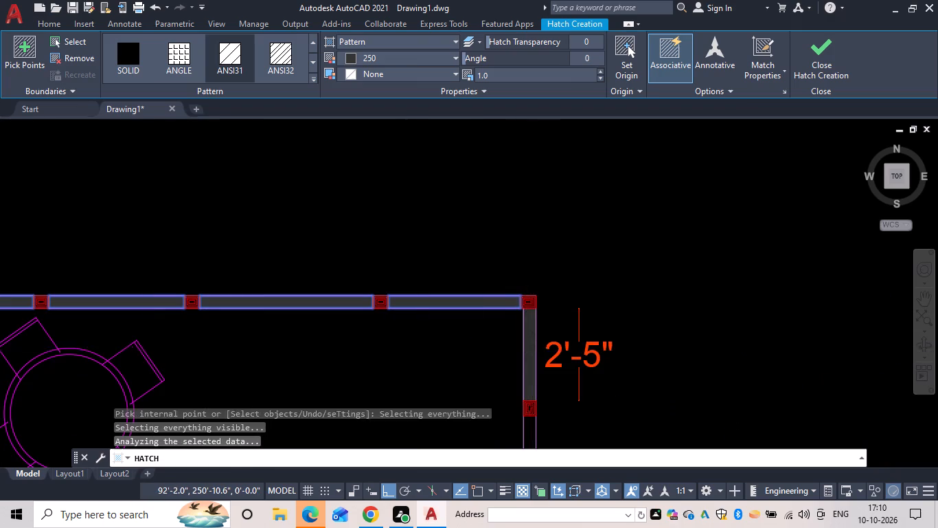
{"action": "middle_click_drag", "start_coordinate": [404, 363], "coordinate": [227, 243]}
{"action": "left_click", "coordinate": [351, 330]}
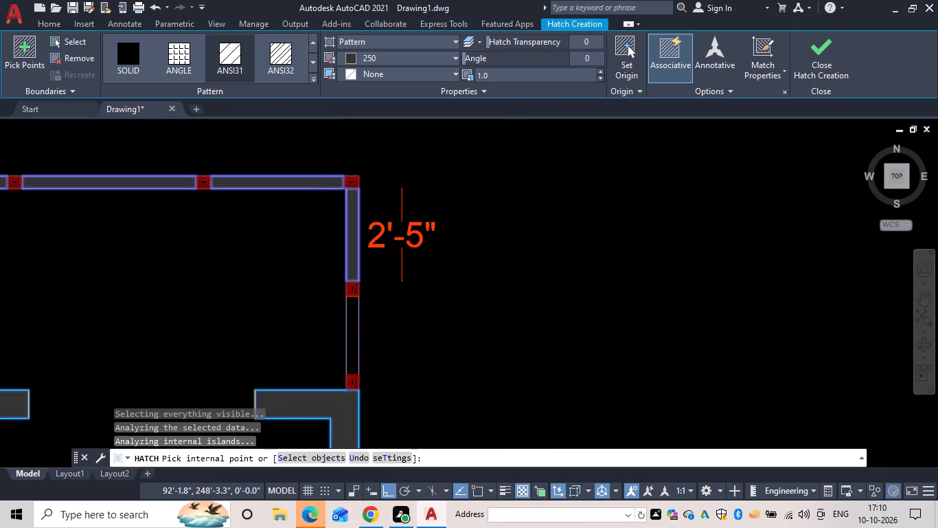
Set the hatch scale to 1.5 and finish the wall and railing hatch.
{"action": "scroll", "coordinate": [280, 351], "scroll_direction": "down", "scroll_amount": 4}
{"action": "middle_click_drag", "start_coordinate": [238, 368], "coordinate": [301, 305]}
{"action": "scroll", "coordinate": [301, 305], "scroll_direction": "down", "scroll_amount": 2}
{"action": "middle_click_drag", "start_coordinate": [185, 338], "coordinate": [325, 320]}
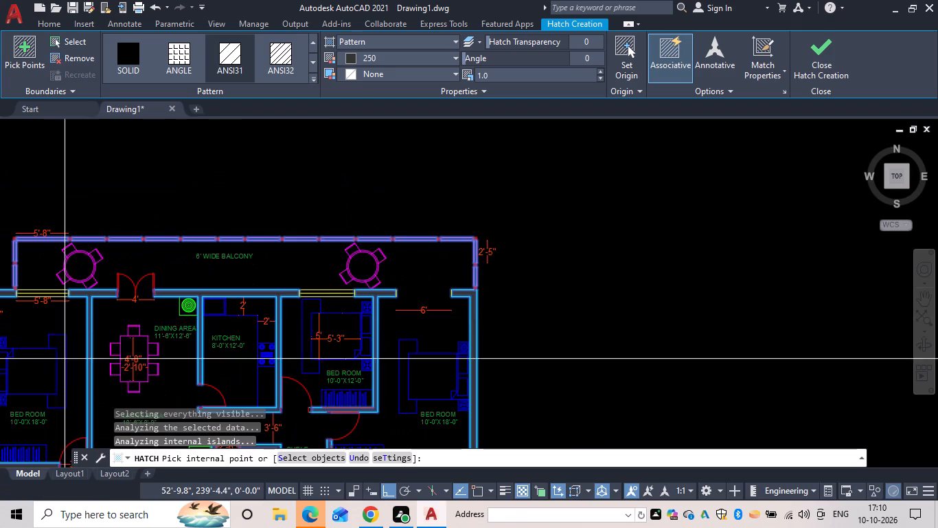
{"action": "middle_click_drag", "start_coordinate": [44, 356], "coordinate": [60, 339]}
{"action": "scroll", "coordinate": [44, 356], "scroll_direction": "up", "scroll_amount": 2}
{"action": "scroll", "coordinate": [55, 340], "scroll_direction": "down", "scroll_amount": 2}
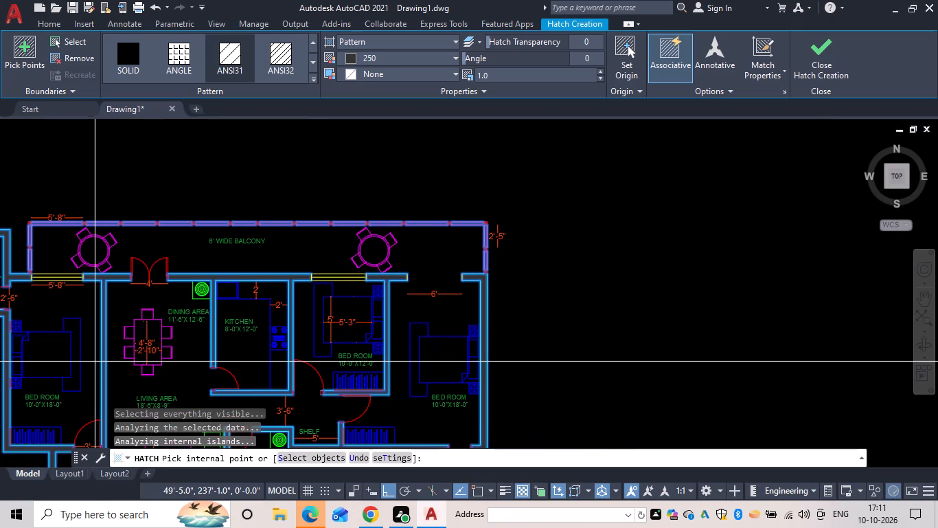
{"action": "left_click_drag", "start_coordinate": [397, 450], "coordinate": [399, 459]}
{"action": "left_click", "coordinate": [399, 459]}
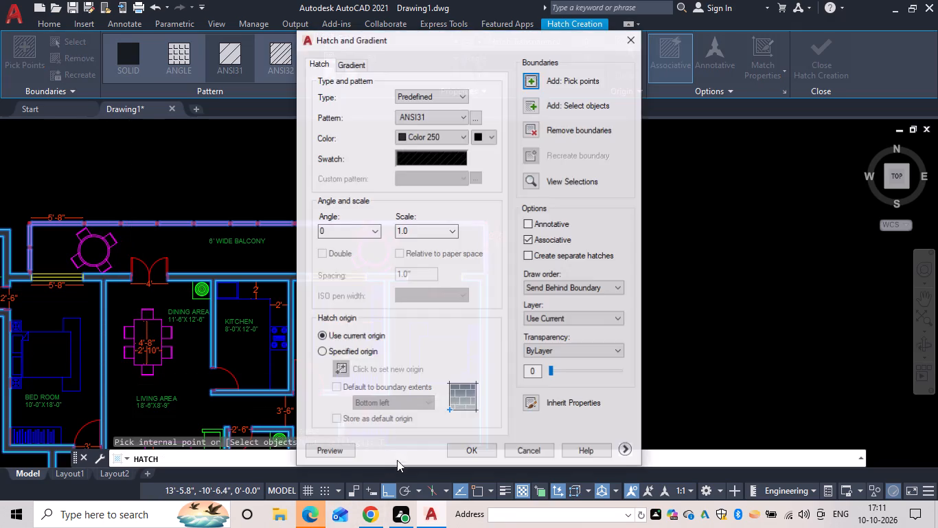
{"action": "left_click", "coordinate": [442, 231]}
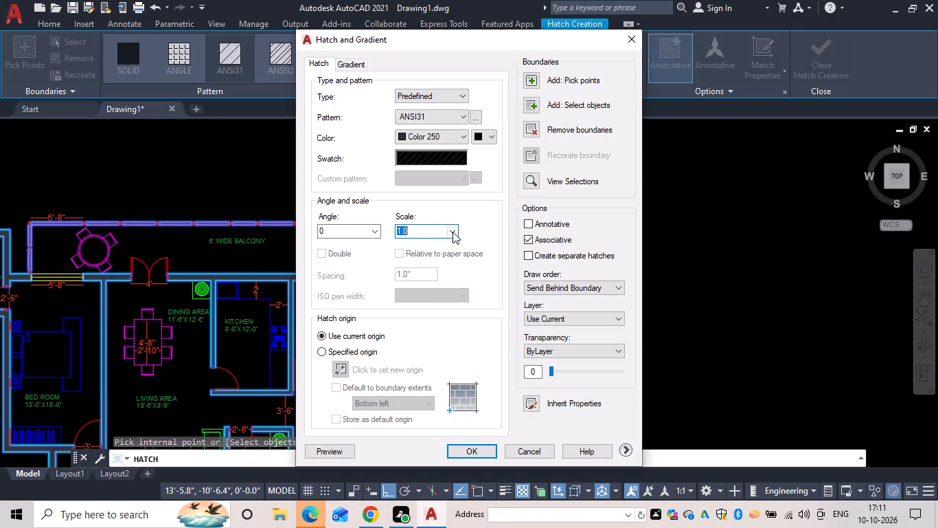
{"action": "left_click", "coordinate": [453, 232]}
{"action": "left_click", "coordinate": [426, 287]}
{"action": "left_click", "coordinate": [477, 448]}
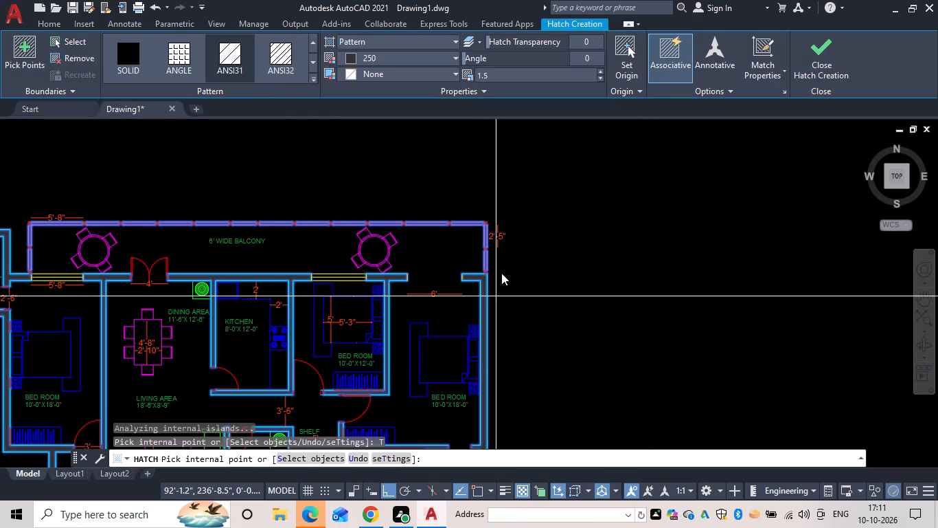
{"action": "left_click", "coordinate": [821, 45]}
{"action": "key", "text": "Escape"}
Examine the hatch pattern in the wall between the dining area and kitchen, and across the whole plan.
{"action": "scroll", "coordinate": [139, 271], "scroll_direction": "up", "scroll_amount": 2}
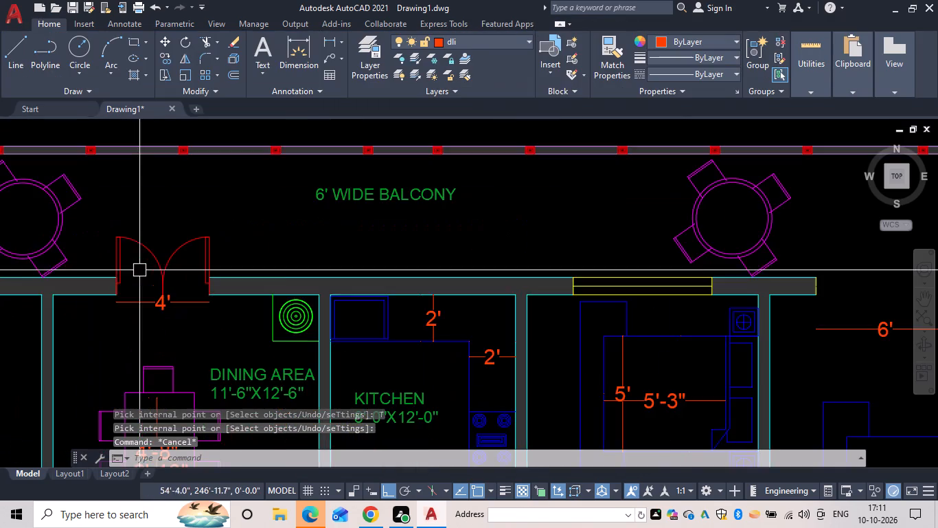
{"action": "scroll", "coordinate": [389, 335], "scroll_direction": "up", "scroll_amount": 4}
{"action": "middle_click_drag", "start_coordinate": [185, 233], "coordinate": [676, 238]}
{"action": "scroll", "coordinate": [371, 264], "scroll_direction": "up", "scroll_amount": 4}
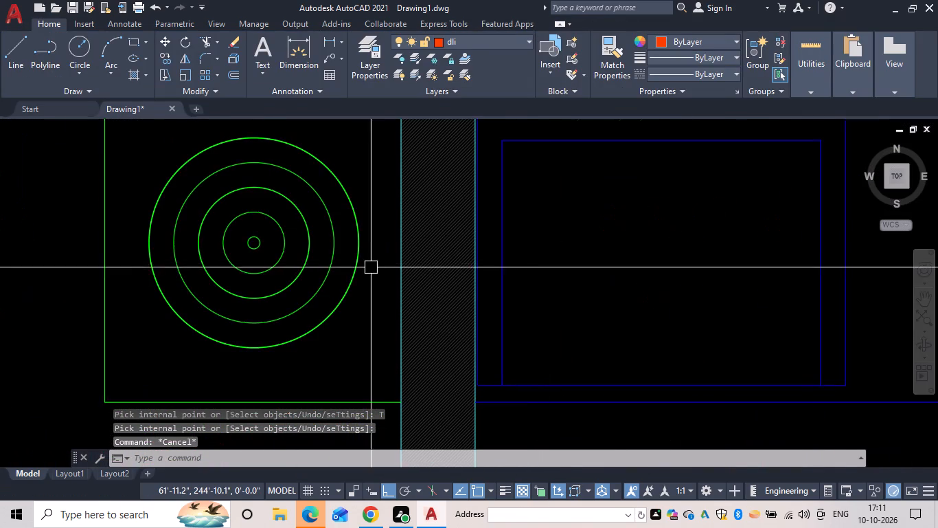
{"action": "scroll", "coordinate": [379, 252], "scroll_direction": "down", "scroll_amount": 15}
{"action": "scroll", "coordinate": [321, 297], "scroll_direction": "down", "scroll_amount": 3}
{"action": "middle_click_drag", "start_coordinate": [317, 298], "coordinate": [342, 223]}
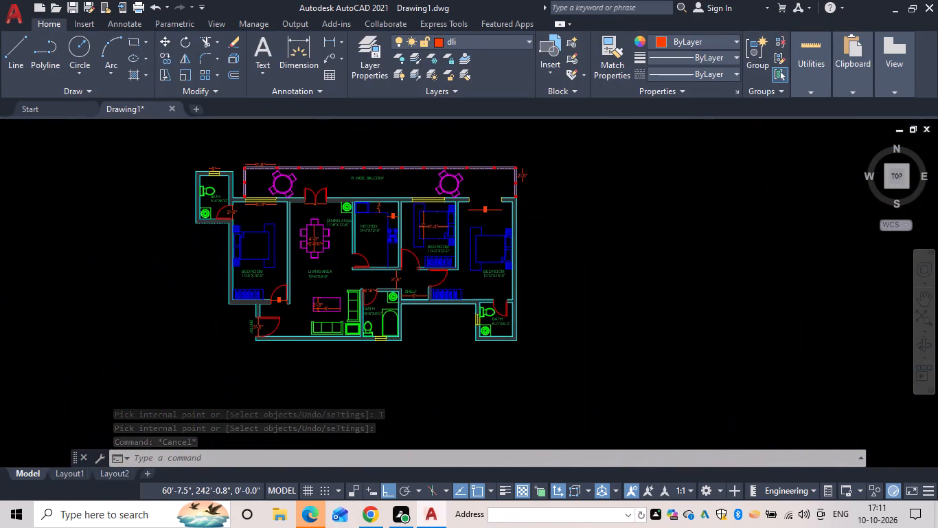
{"action": "scroll", "coordinate": [342, 223], "scroll_direction": "up", "scroll_amount": 2}
{"action": "middle_click_drag", "start_coordinate": [342, 223], "coordinate": [349, 227]}
{"action": "scroll", "coordinate": [342, 223], "scroll_direction": "down", "scroll_amount": 1}
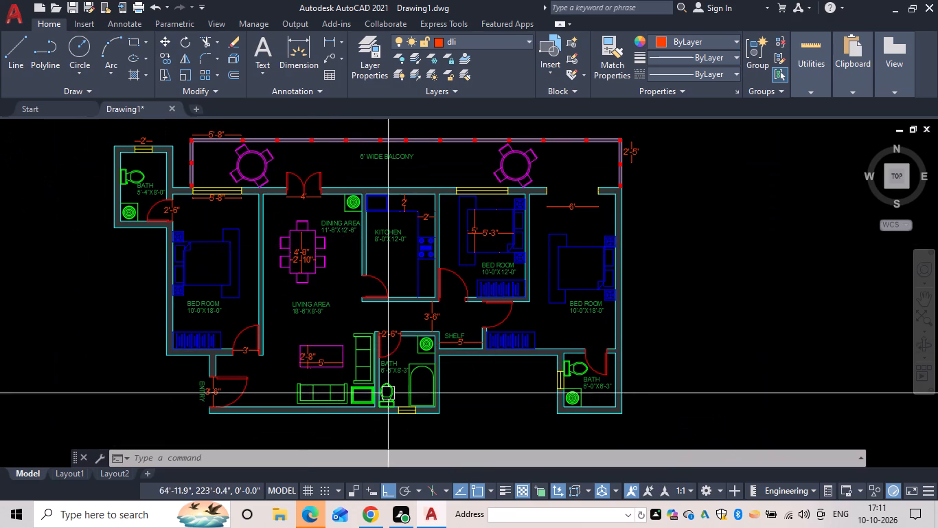
Add a linear dimension for the width of the 6'-6"X8'-3" bath's window, placed outside the south wall.
{"action": "key", "text": "Escape"}
{"action": "type", "text": "DLI"}
{"action": "key", "text": "space"}
{"action": "scroll", "coordinate": [401, 436], "scroll_direction": "up", "scroll_amount": 3}
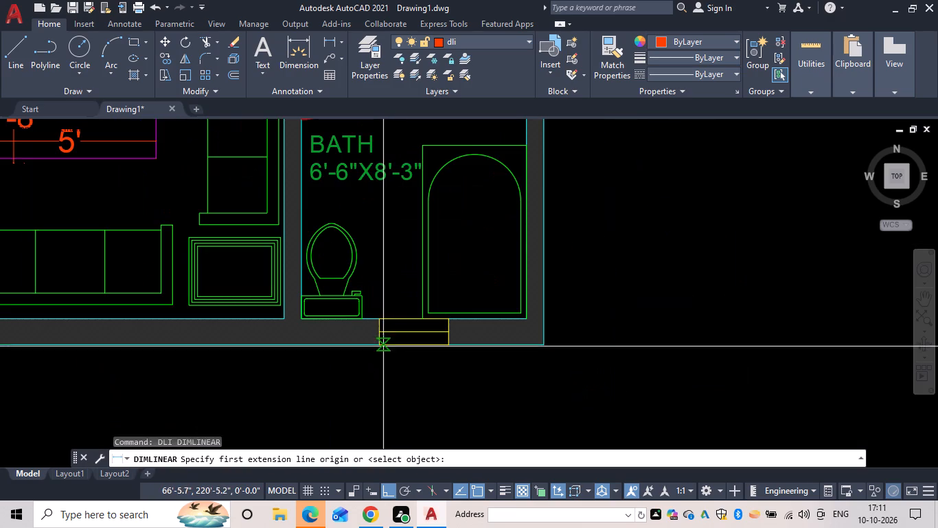
{"action": "left_click", "coordinate": [379, 344]}
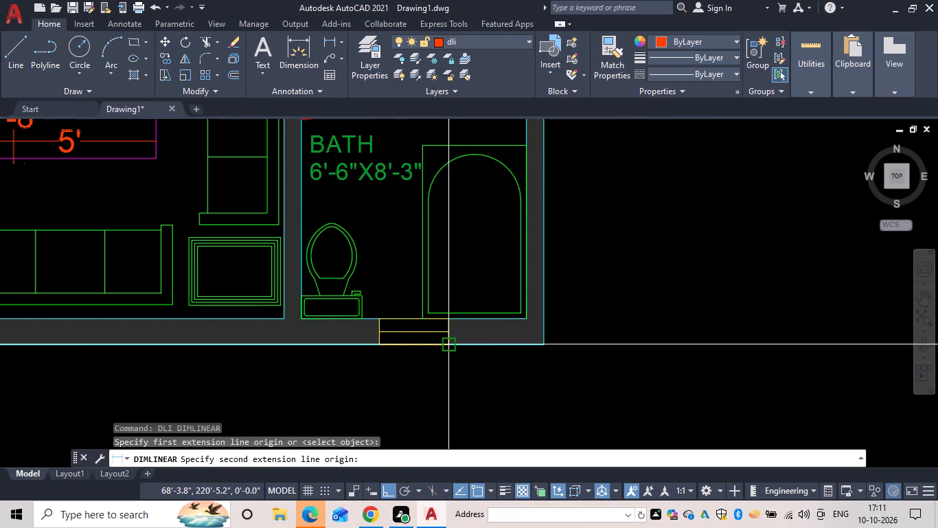
{"action": "left_click_drag", "start_coordinate": [448, 346], "coordinate": [448, 355]}
{"action": "left_click_drag", "start_coordinate": [448, 379], "coordinate": [449, 386]}
Add a vertical linear dimension for the 6'-0"X6'-3" bath's window, placed outside its west wall.
{"action": "scroll", "coordinate": [425, 399], "scroll_direction": "down", "scroll_amount": 2}
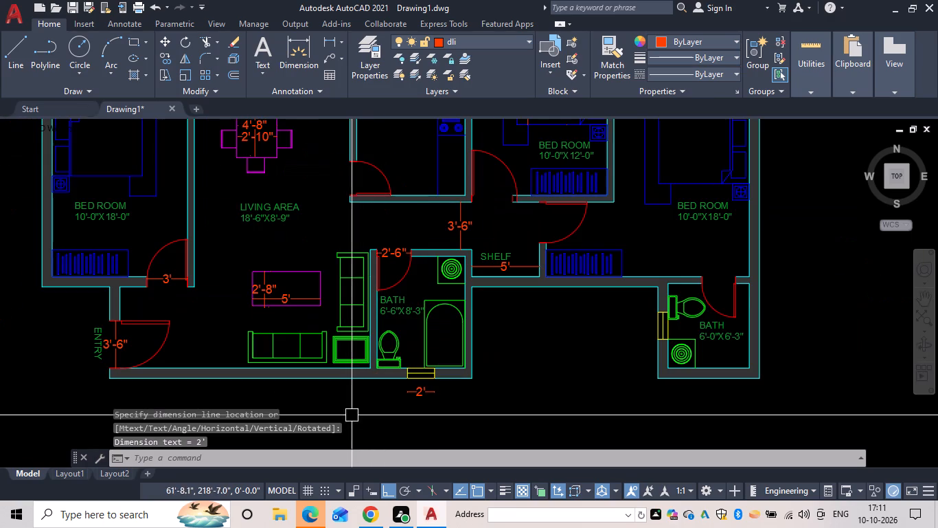
{"action": "scroll", "coordinate": [662, 328], "scroll_direction": "up", "scroll_amount": 3}
{"action": "key", "text": "space"}
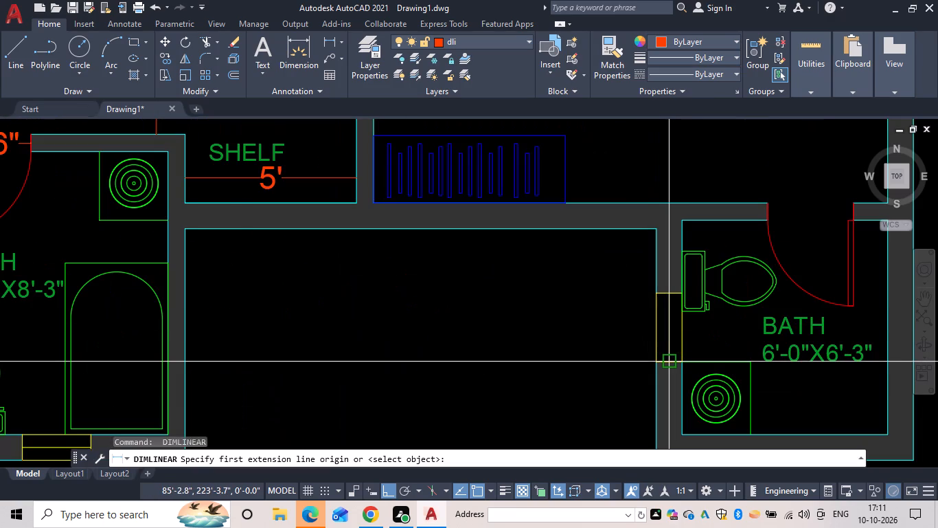
{"action": "left_click", "coordinate": [657, 361]}
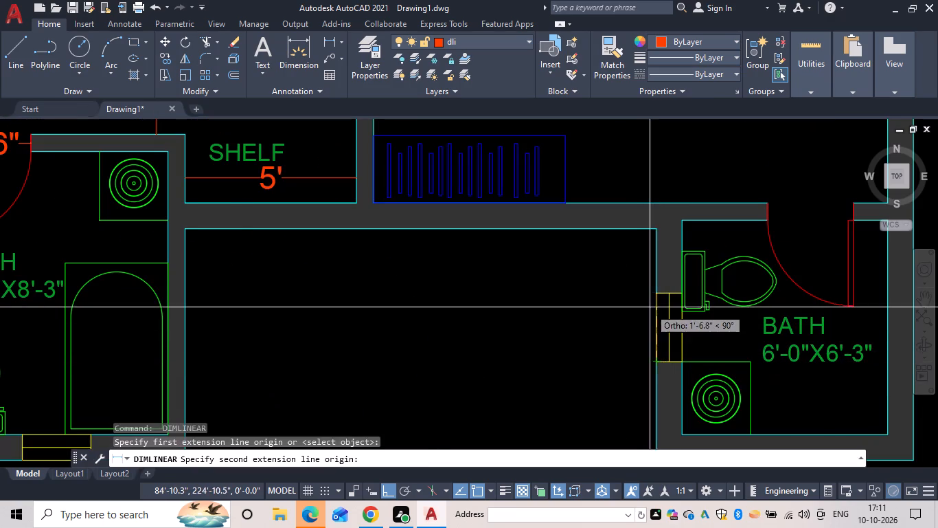
{"action": "left_click", "coordinate": [654, 294]}
{"action": "left_click", "coordinate": [630, 303]}
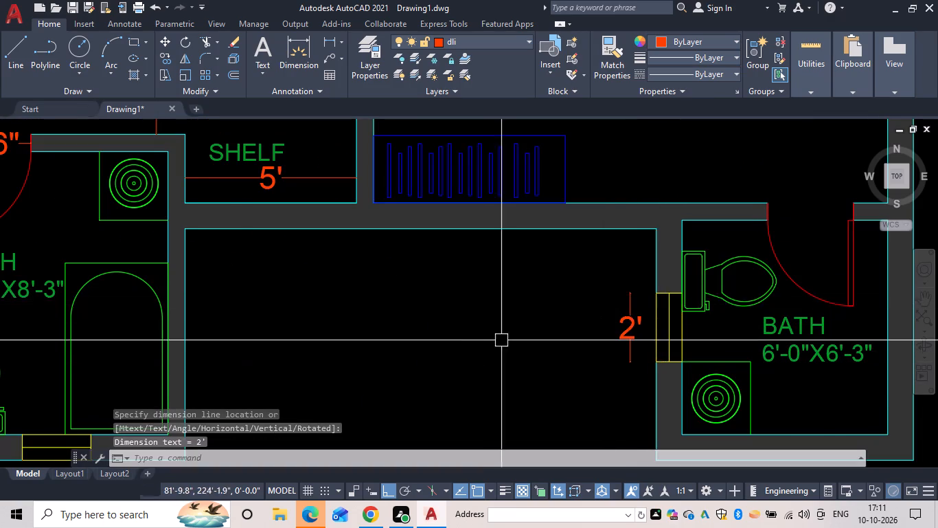
Review the whole floor plan, checking the hatching and dimensions around the 5'-4"X8'-0" bath and the west bedroom's window.
{"action": "scroll", "coordinate": [469, 341], "scroll_direction": "down", "scroll_amount": 3}
{"action": "middle_click_drag", "start_coordinate": [464, 344], "coordinate": [606, 327]}
{"action": "middle_click_drag", "start_coordinate": [350, 249], "coordinate": [323, 383]}
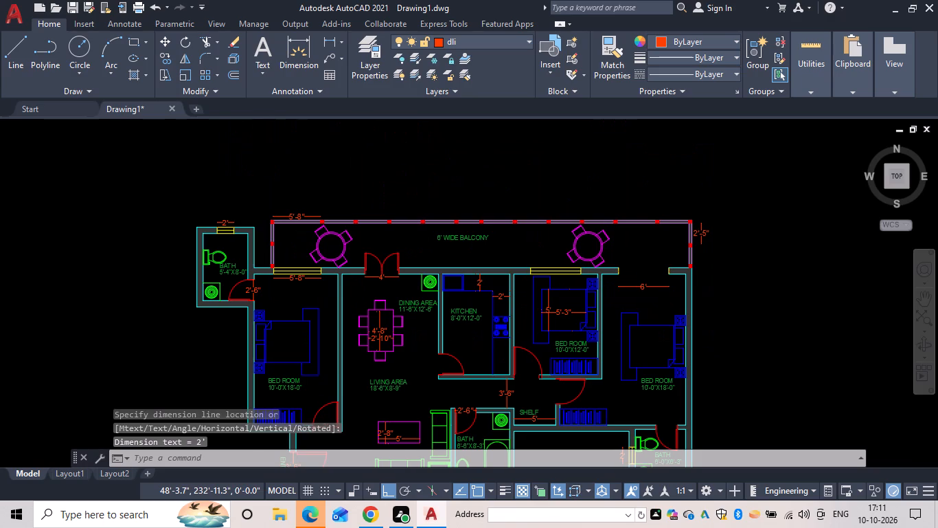
{"action": "middle_click_drag", "start_coordinate": [298, 327], "coordinate": [220, 252]}
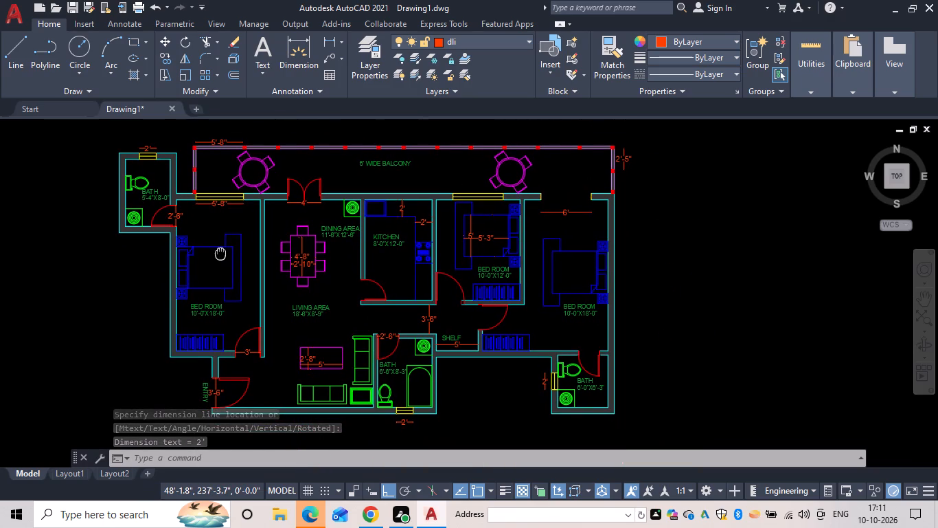
{"action": "middle_click_drag", "start_coordinate": [220, 252], "coordinate": [221, 252]}
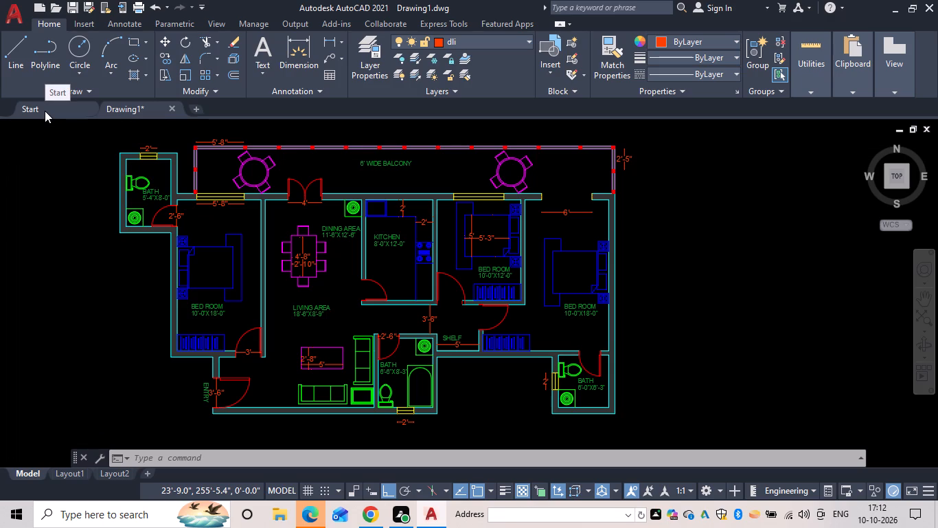
{"action": "middle_click_drag", "start_coordinate": [9, 111], "coordinate": [68, 109]}
{"action": "scroll", "coordinate": [9, 111], "scroll_direction": "down", "scroll_amount": 1}
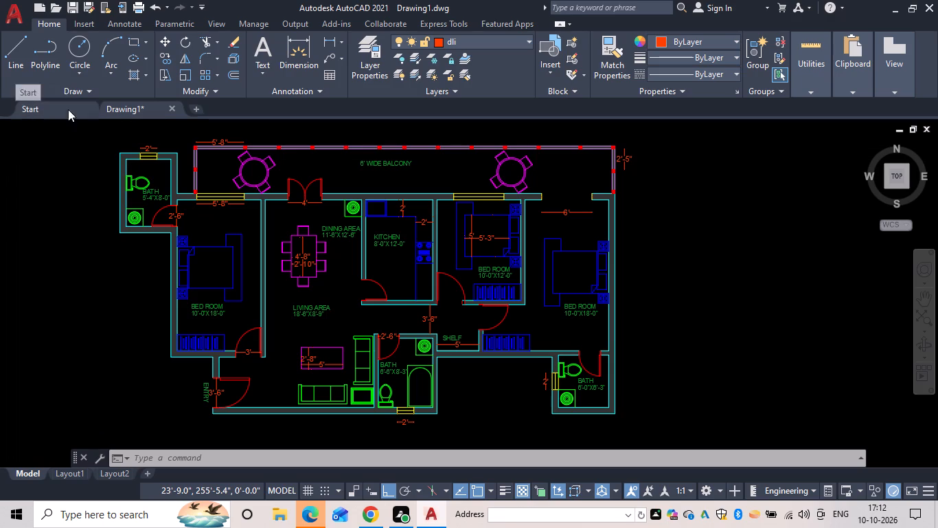
{"action": "middle_click_drag", "start_coordinate": [68, 109], "coordinate": [100, 113]}
{"action": "scroll", "coordinate": [54, 136], "scroll_direction": "down", "scroll_amount": 1}
{"action": "middle_click_drag", "start_coordinate": [66, 141], "coordinate": [161, 217]}
{"action": "scroll", "coordinate": [164, 227], "scroll_direction": "up", "scroll_amount": 4}
{"action": "middle_click_drag", "start_coordinate": [155, 240], "coordinate": [73, 107]}
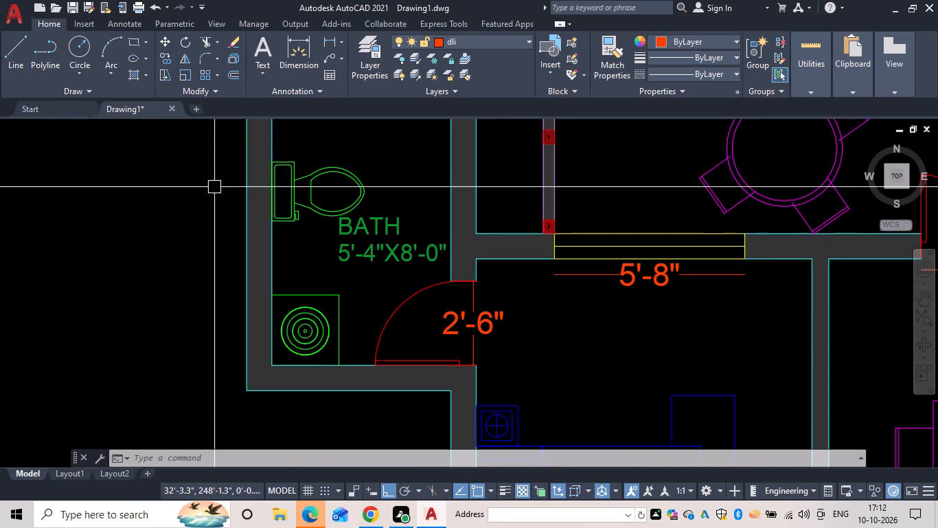
{"action": "middle_click_drag", "start_coordinate": [212, 187], "coordinate": [58, 148]}
{"action": "scroll", "coordinate": [58, 148], "scroll_direction": "down", "scroll_amount": 1}
{"action": "scroll", "coordinate": [168, 196], "scroll_direction": "down", "scroll_amount": 1}
{"action": "middle_click_drag", "start_coordinate": [166, 196], "coordinate": [58, 110]}
{"action": "scroll", "coordinate": [98, 145], "scroll_direction": "down", "scroll_amount": 1}
{"action": "middle_click_drag", "start_coordinate": [97, 145], "coordinate": [175, 274]}
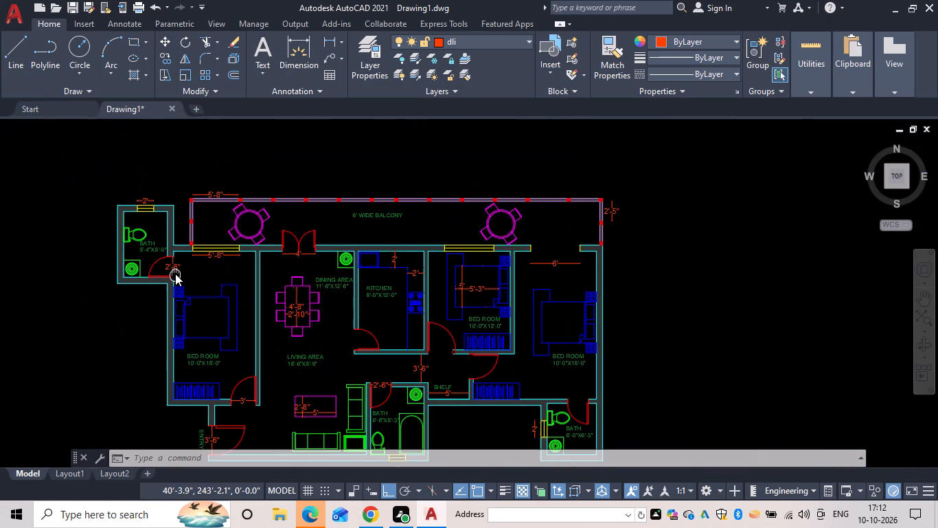
{"action": "middle_click_drag", "start_coordinate": [175, 274], "coordinate": [179, 273]}
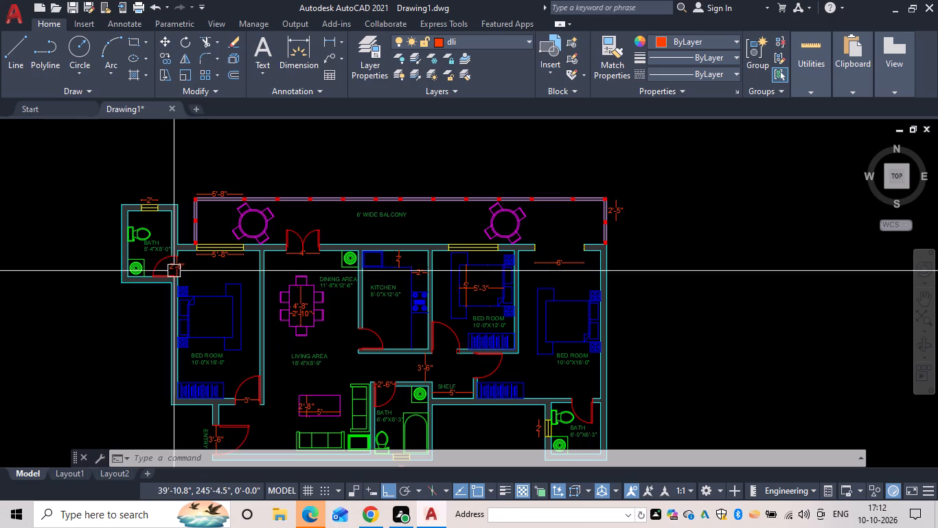
{"action": "scroll", "coordinate": [223, 258], "scroll_direction": "up", "scroll_amount": 3}
{"action": "scroll", "coordinate": [172, 228], "scroll_direction": "up", "scroll_amount": 3}
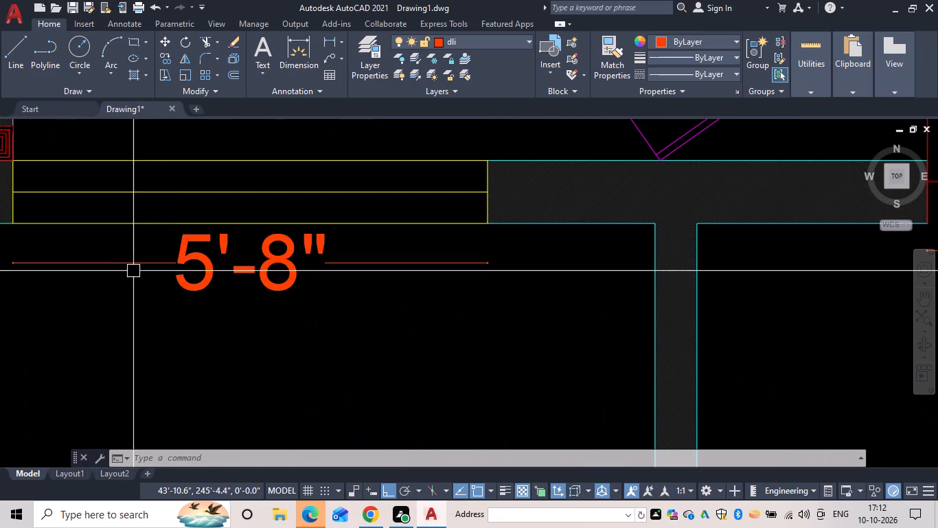
Examine the hatching in the thin wall directly north of the small column beside the 5'-8" window.
{"action": "scroll", "coordinate": [192, 302], "scroll_direction": "down", "scroll_amount": 4}
{"action": "middle_click", "coordinate": [185, 303]}
{"action": "scroll", "coordinate": [163, 292], "scroll_direction": "up", "scroll_amount": 9}
{"action": "scroll", "coordinate": [110, 173], "scroll_direction": "up", "scroll_amount": 4}
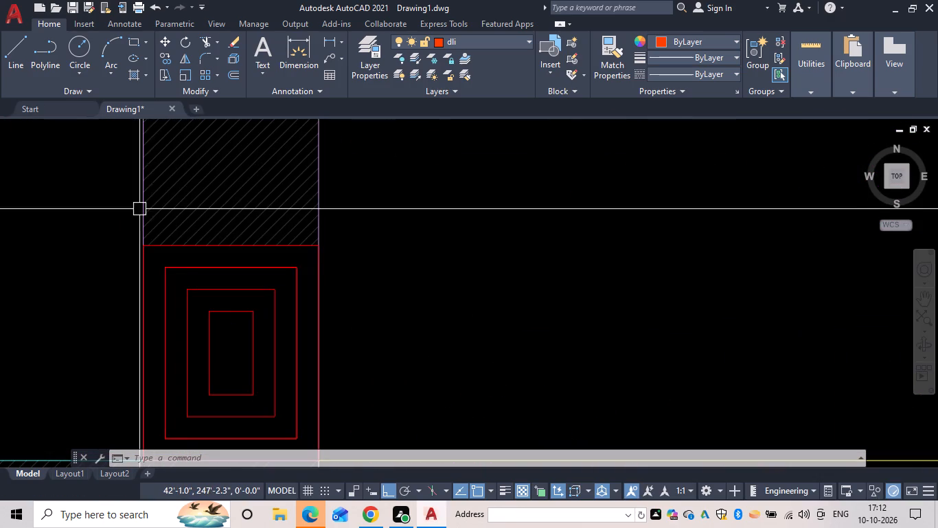
{"action": "scroll", "coordinate": [176, 237], "scroll_direction": "up", "scroll_amount": 5}
{"action": "scroll", "coordinate": [190, 314], "scroll_direction": "down", "scroll_amount": 3}
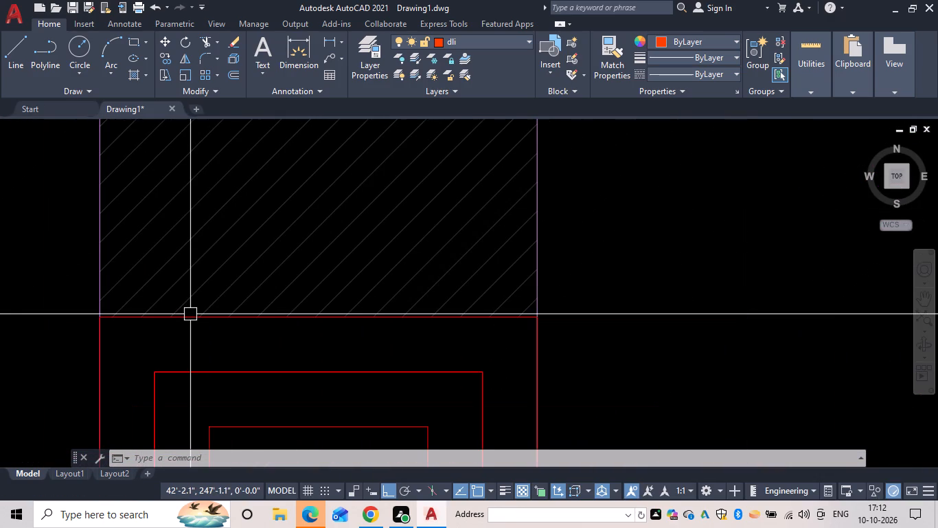
{"action": "scroll", "coordinate": [222, 325], "scroll_direction": "down", "scroll_amount": 3}
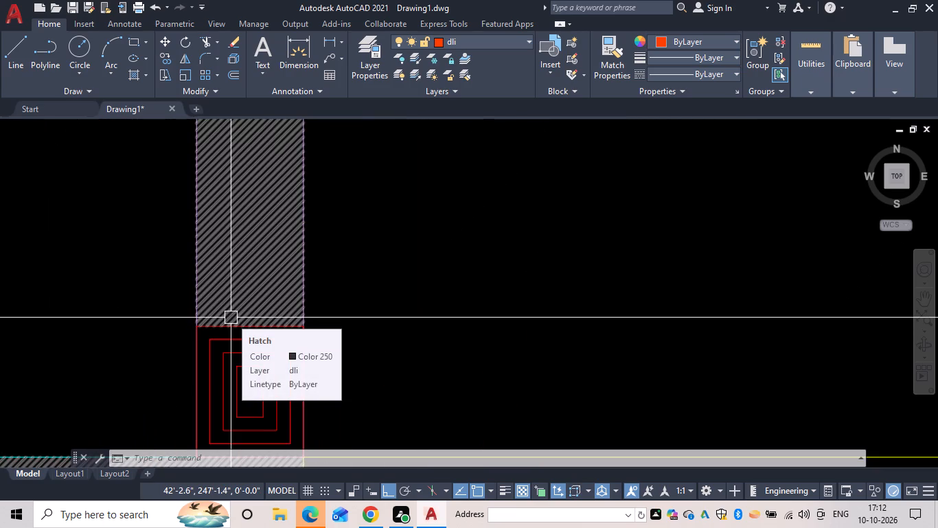
{"action": "scroll", "coordinate": [247, 399], "scroll_direction": "down", "scroll_amount": 3}
{"action": "middle_click_drag", "start_coordinate": [257, 384], "coordinate": [236, 276]}
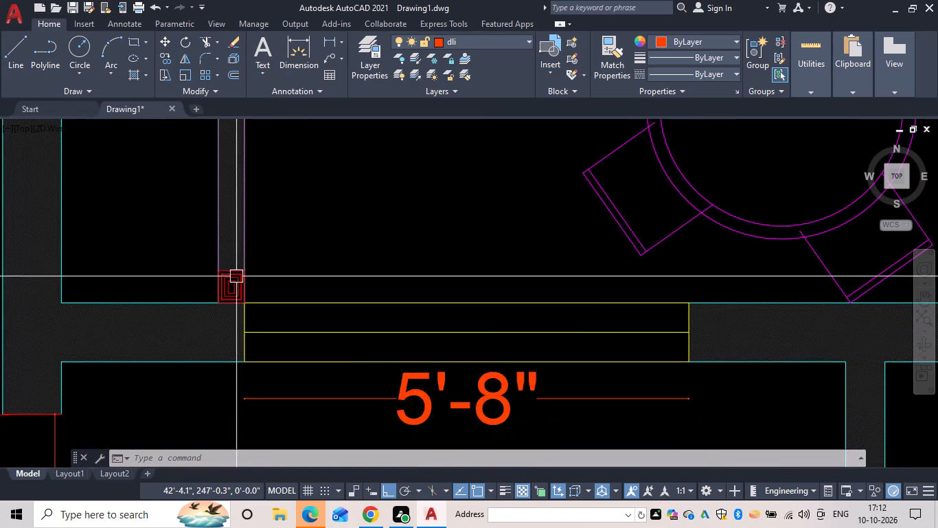
Inspect the hatch pattern and its settings in the wall adjoining the west end of the 5'-8" window.
{"action": "scroll", "coordinate": [231, 322], "scroll_direction": "up", "scroll_amount": 5}
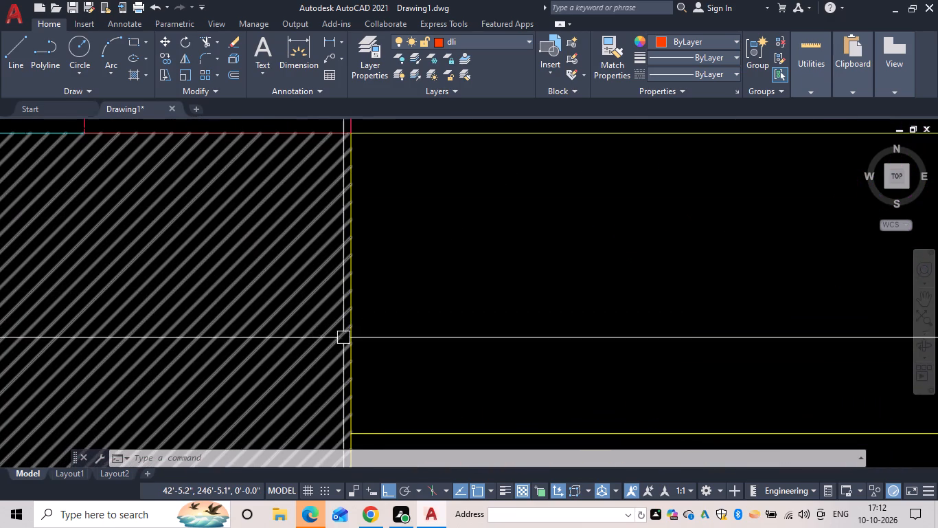
{"action": "scroll", "coordinate": [366, 329], "scroll_direction": "up", "scroll_amount": 4}
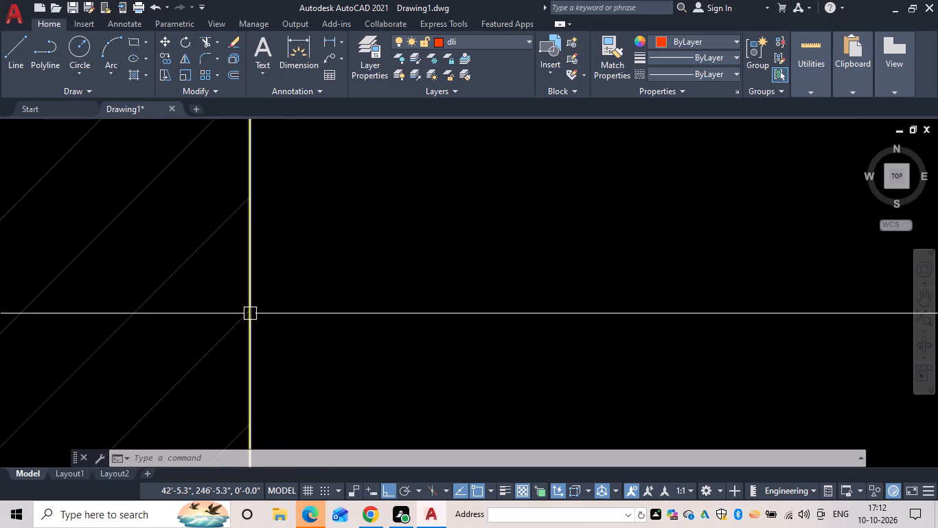
{"action": "left_click", "coordinate": [237, 324]}
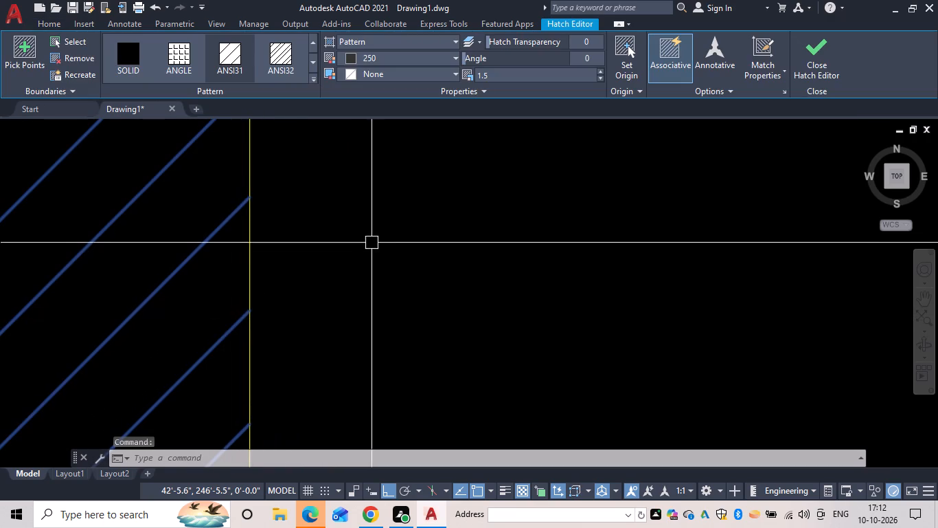
{"action": "left_click", "coordinate": [811, 70]}
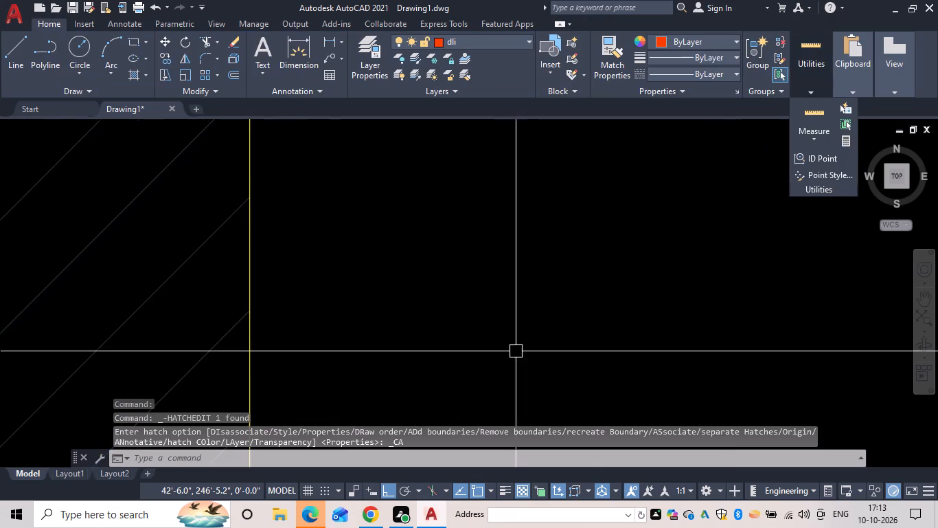
{"action": "scroll", "coordinate": [334, 366], "scroll_direction": "down", "scroll_amount": 8}
{"action": "middle_click", "coordinate": [328, 359]}
{"action": "scroll", "coordinate": [328, 359], "scroll_direction": "down", "scroll_amount": 1}
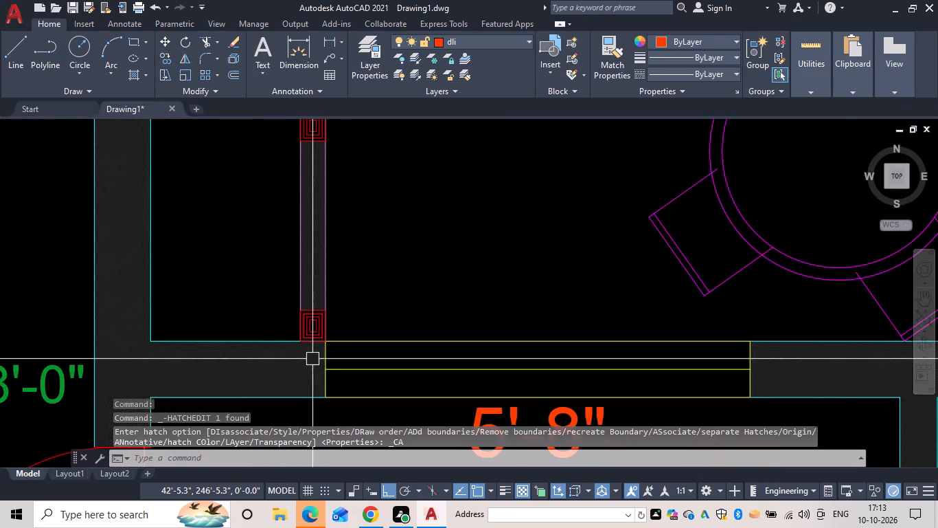
{"action": "scroll", "coordinate": [294, 364], "scroll_direction": "up", "scroll_amount": 5}
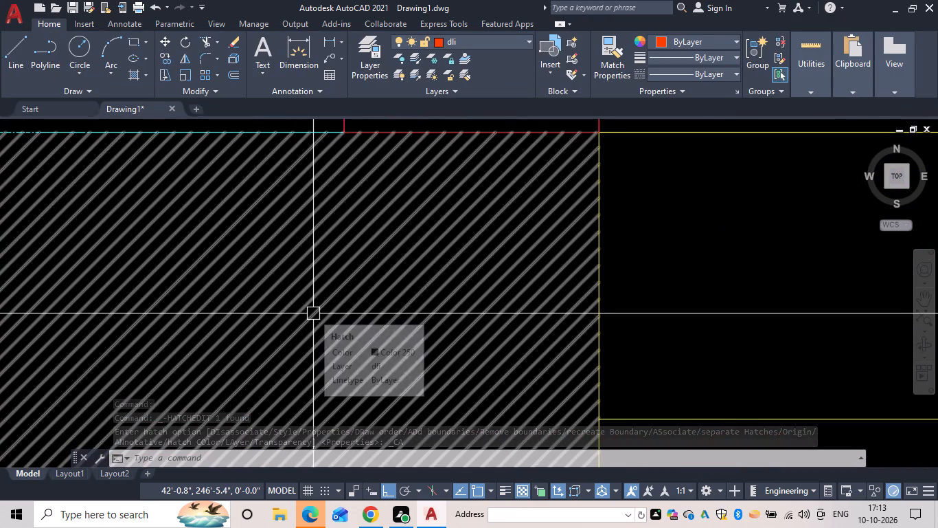
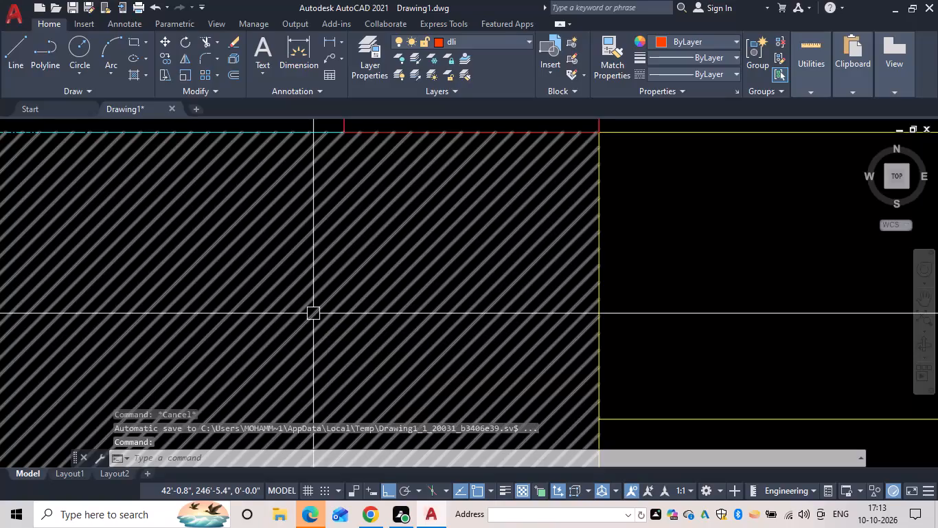
Select the hatch at the wall junction west of the 5'-8" window and inspect its pattern, settings and extent.
{"action": "scroll", "coordinate": [316, 291], "scroll_direction": "down", "scroll_amount": 3}
{"action": "middle_click_drag", "start_coordinate": [301, 298], "coordinate": [401, 281]}
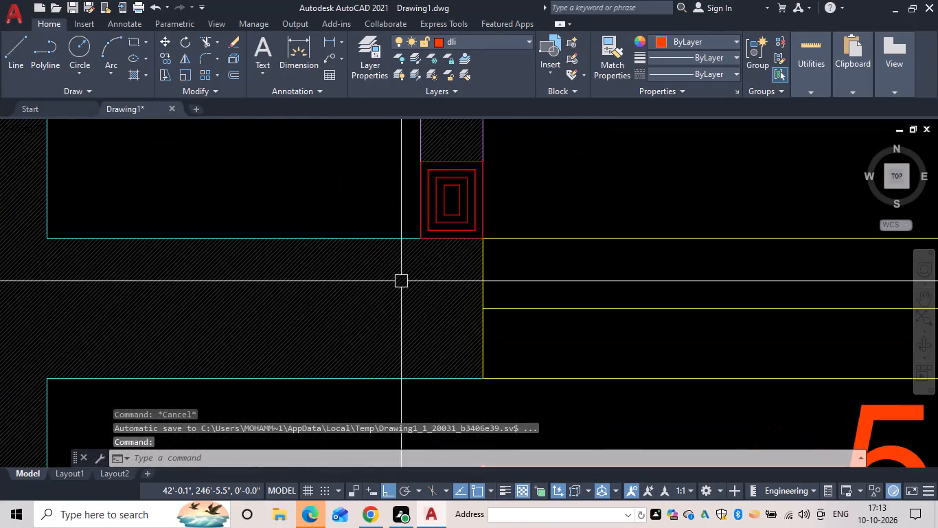
{"action": "scroll", "coordinate": [130, 307], "scroll_direction": "down", "scroll_amount": 1}
{"action": "middle_click_drag", "start_coordinate": [132, 307], "coordinate": [244, 278]}
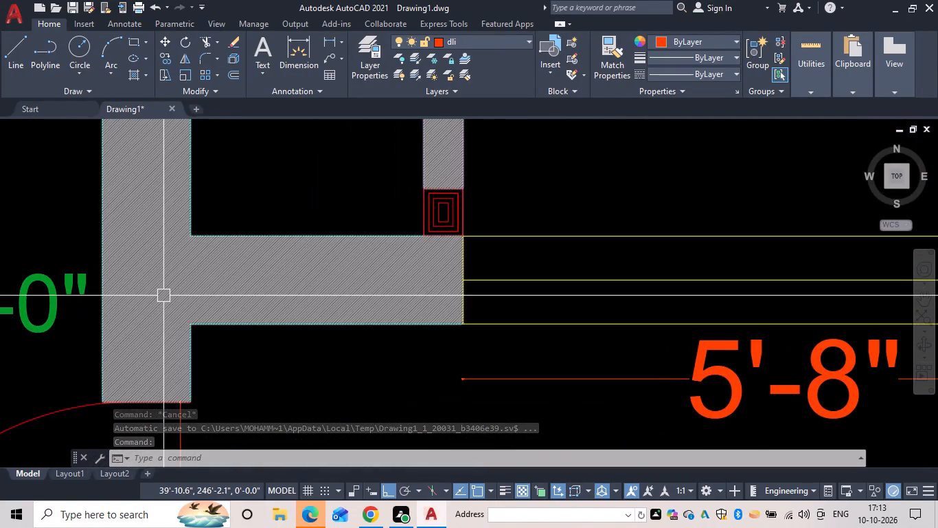
{"action": "scroll", "coordinate": [164, 298], "scroll_direction": "up", "scroll_amount": 6}
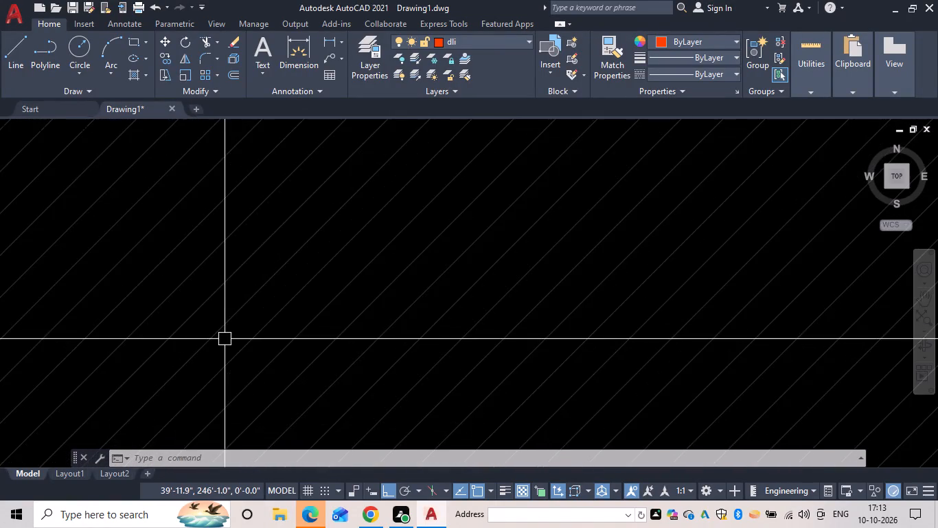
{"action": "scroll", "coordinate": [225, 339], "scroll_direction": "up", "scroll_amount": 5}
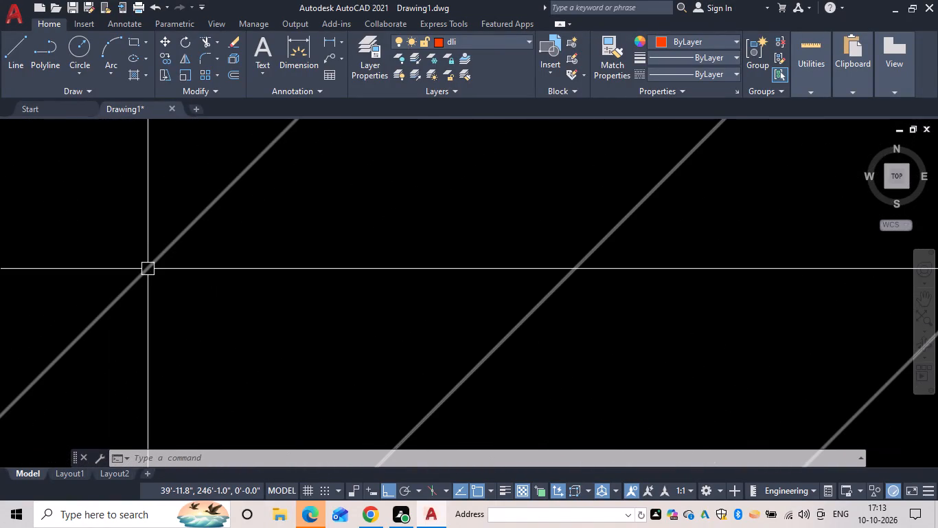
{"action": "left_click", "coordinate": [148, 268]}
{"action": "scroll", "coordinate": [262, 339], "scroll_direction": "down", "scroll_amount": 3}
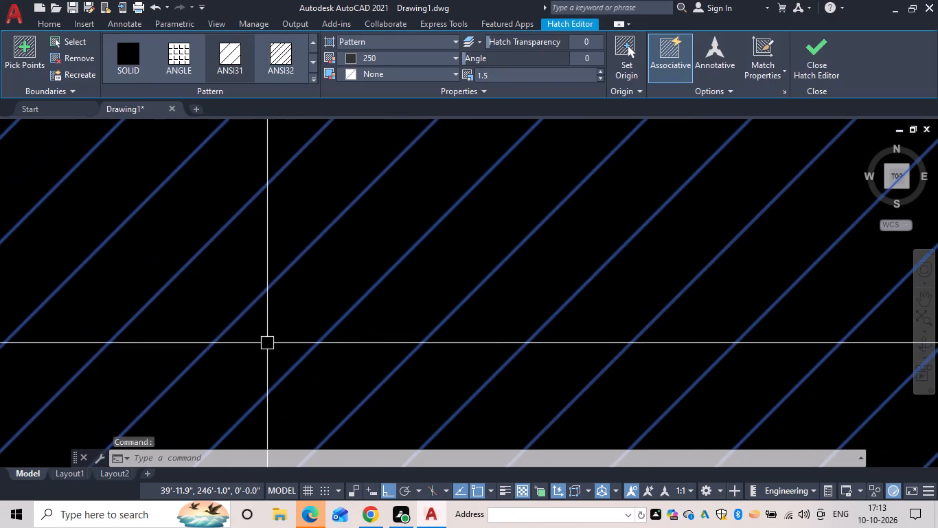
{"action": "scroll", "coordinate": [284, 362], "scroll_direction": "down", "scroll_amount": 7}
{"action": "middle_click", "coordinate": [288, 371]}
{"action": "scroll", "coordinate": [290, 379], "scroll_direction": "up", "scroll_amount": 2}
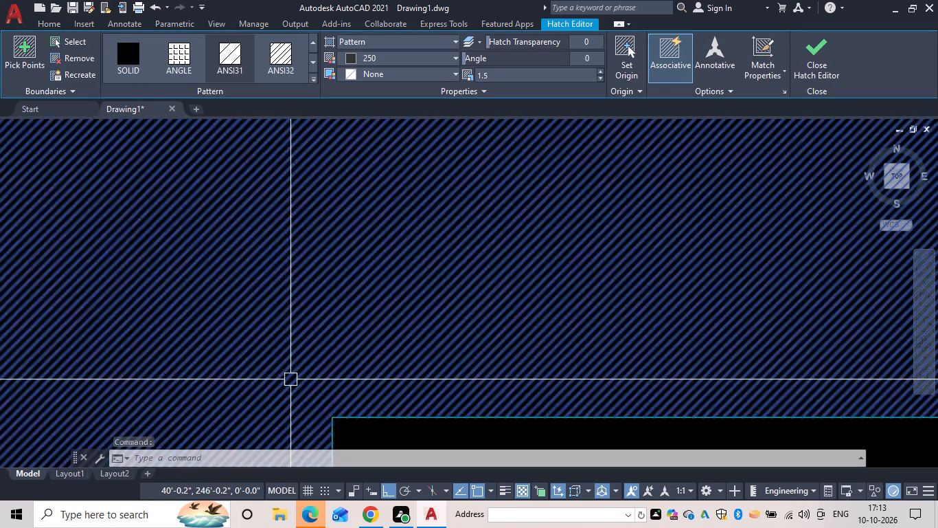
{"action": "scroll", "coordinate": [290, 379], "scroll_direction": "up", "scroll_amount": 1}
{"action": "scroll", "coordinate": [290, 379], "scroll_direction": "down", "scroll_amount": 3}
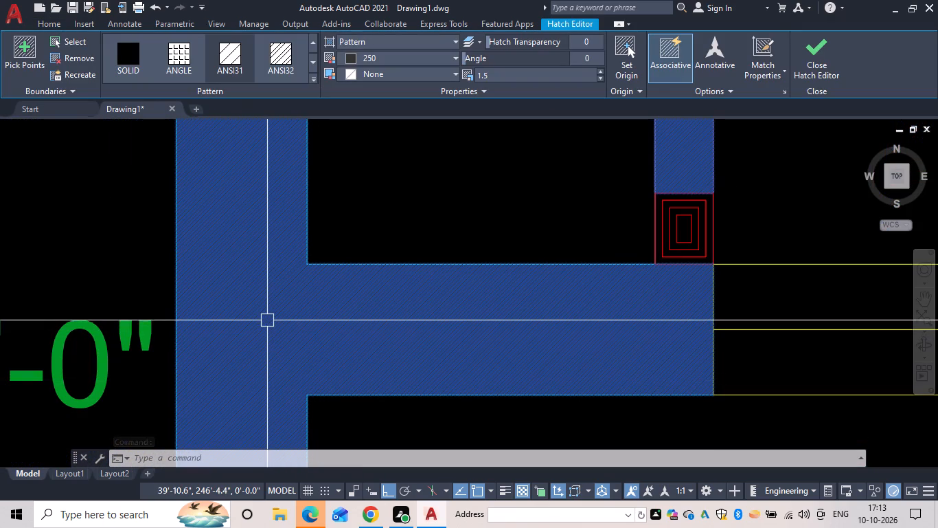
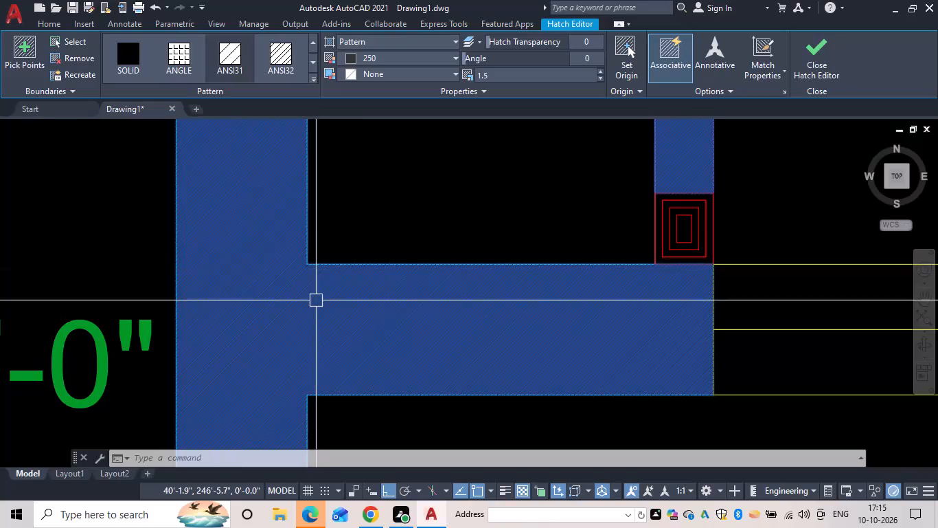
Examine how far the selected wall hatch extends across the whole floor plan and finish editing the hatch.
{"action": "scroll", "coordinate": [446, 417], "scroll_direction": "down", "scroll_amount": 3}
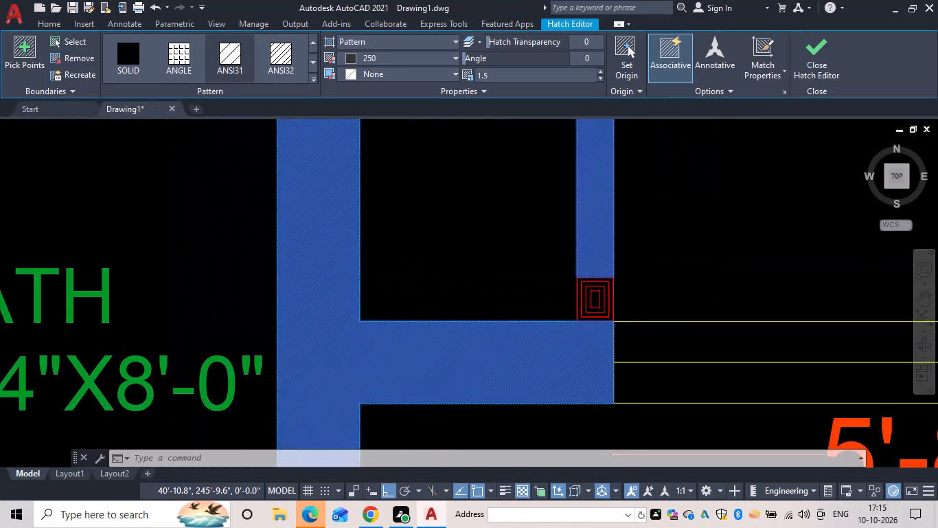
{"action": "middle_click_drag", "start_coordinate": [426, 412], "coordinate": [306, 412]}
{"action": "scroll", "coordinate": [306, 412], "scroll_direction": "down", "scroll_amount": 4}
{"action": "middle_click_drag", "start_coordinate": [306, 404], "coordinate": [282, 365]}
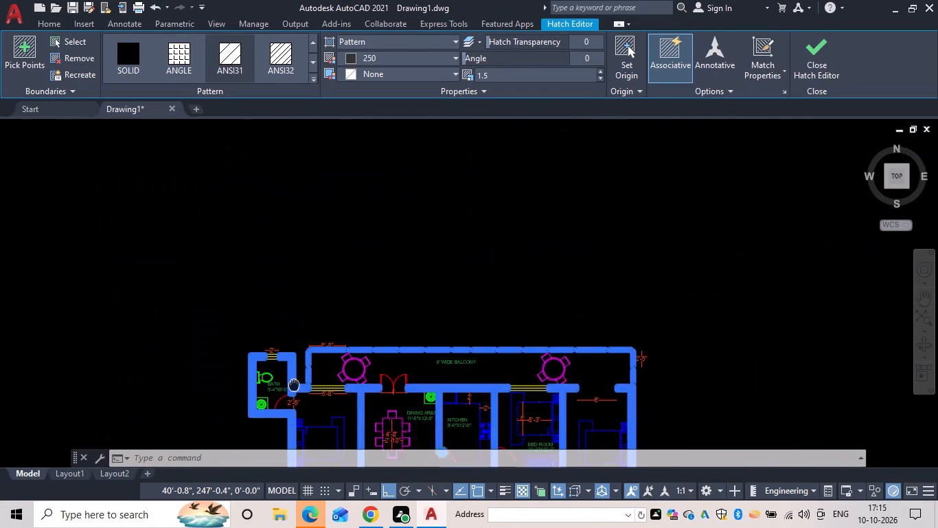
{"action": "middle_click_drag", "start_coordinate": [282, 365], "coordinate": [231, 290]}
{"action": "middle_click_drag", "start_coordinate": [350, 301], "coordinate": [306, 228]}
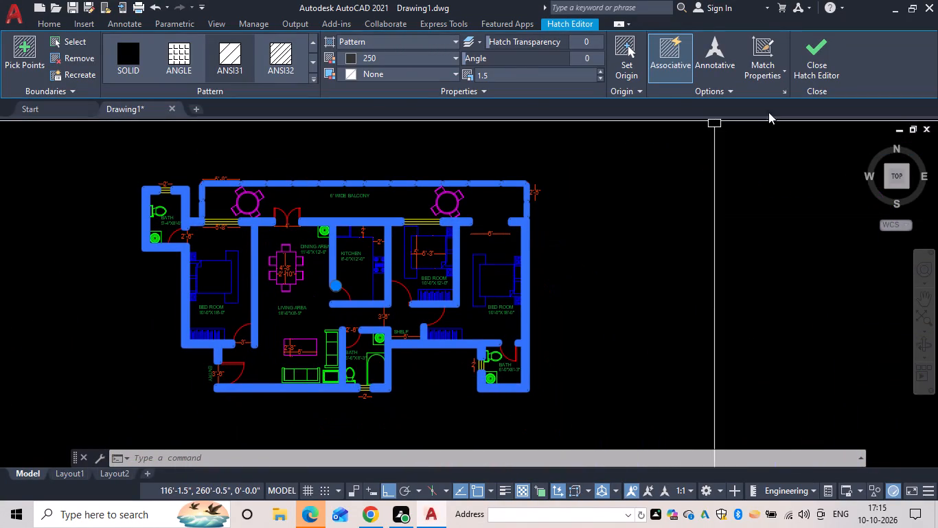
{"action": "left_click", "coordinate": [816, 73]}
Check the hatching on the balcony railing's east end and adjoining bedroom walls, and review the full floor plan.
{"action": "scroll", "coordinate": [527, 208], "scroll_direction": "up", "scroll_amount": 2}
{"action": "middle_click_drag", "start_coordinate": [527, 208], "coordinate": [531, 199]}
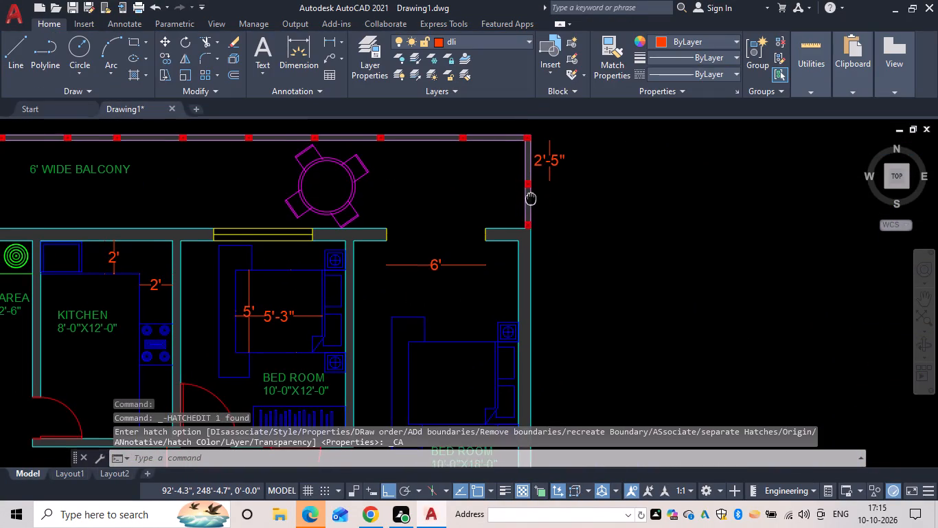
{"action": "middle_click_drag", "start_coordinate": [531, 199], "coordinate": [556, 193]}
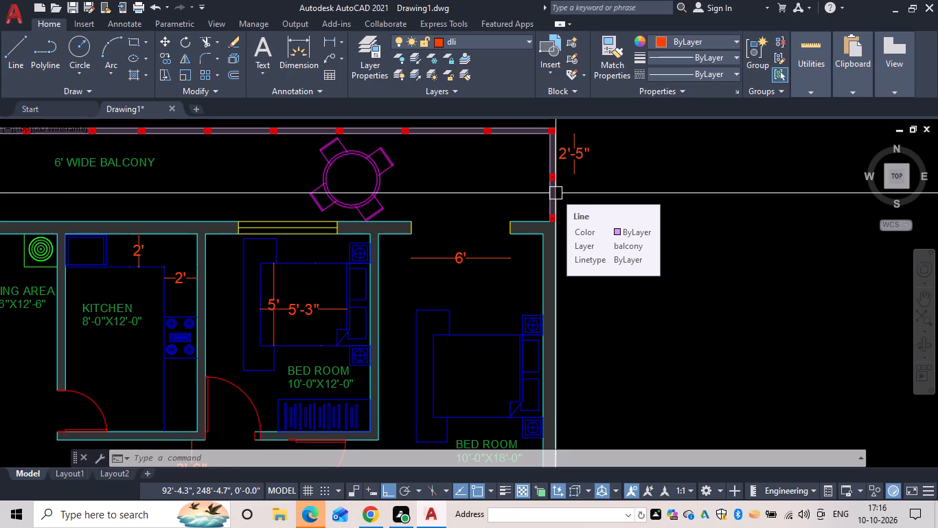
{"action": "scroll", "coordinate": [391, 254], "scroll_direction": "down", "scroll_amount": 2}
{"action": "middle_click_drag", "start_coordinate": [378, 258], "coordinate": [428, 236]}
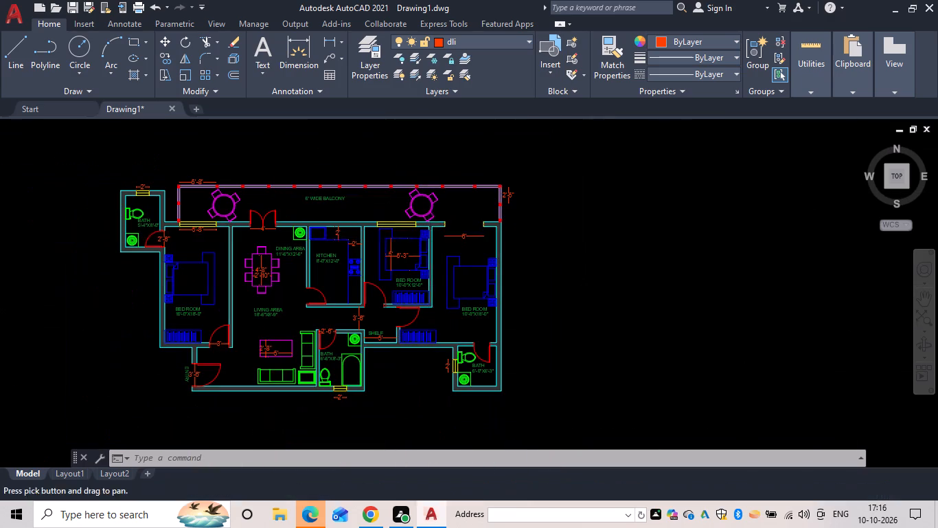
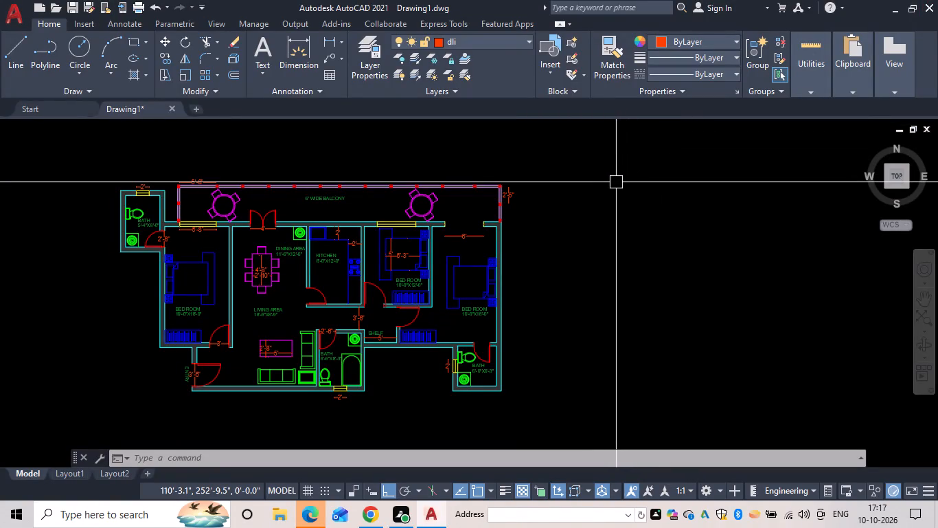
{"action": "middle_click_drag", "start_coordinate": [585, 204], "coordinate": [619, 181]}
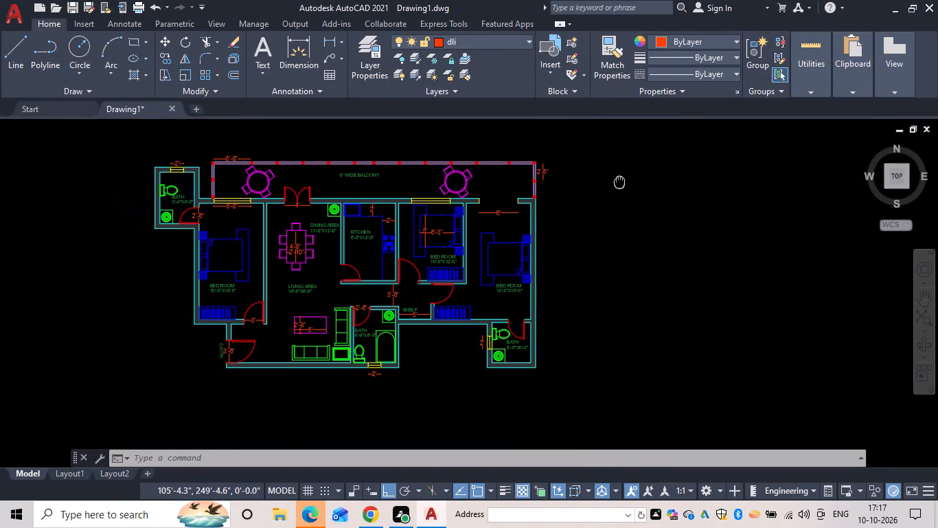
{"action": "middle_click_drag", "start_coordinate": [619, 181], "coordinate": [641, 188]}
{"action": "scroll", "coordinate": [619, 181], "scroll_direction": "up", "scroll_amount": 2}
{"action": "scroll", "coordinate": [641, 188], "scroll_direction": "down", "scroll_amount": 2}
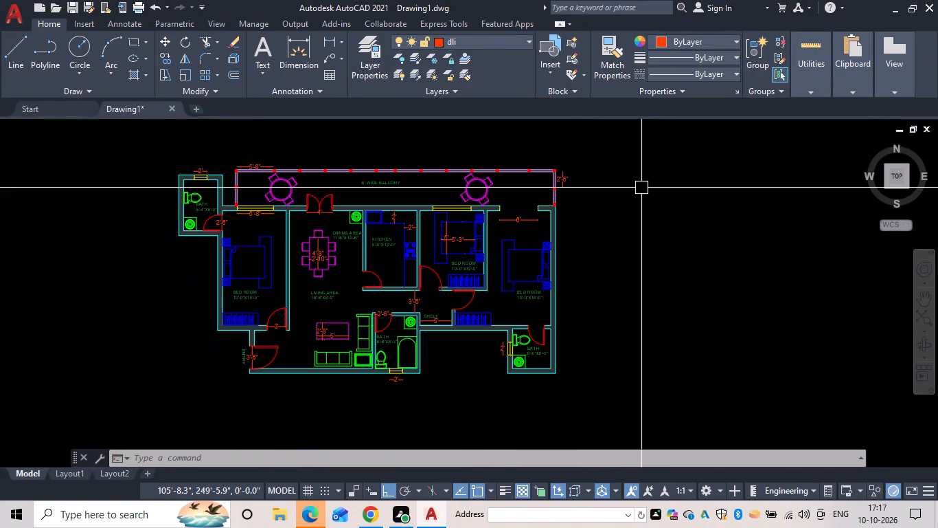
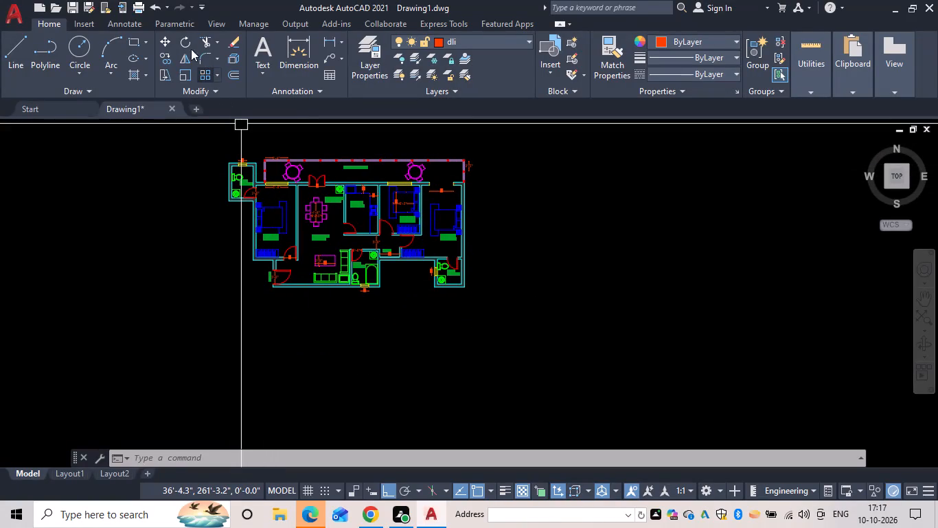
Plot the model with DWG To PDF.pc3, using a window around the whole floor plan as the plot area.
{"action": "left_click", "coordinate": [142, 5]}
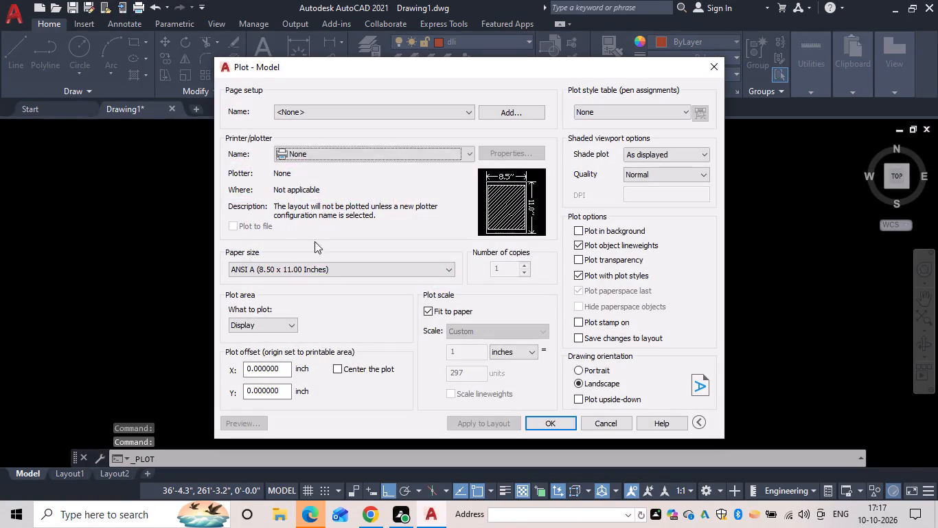
{"action": "left_click", "coordinate": [328, 146]}
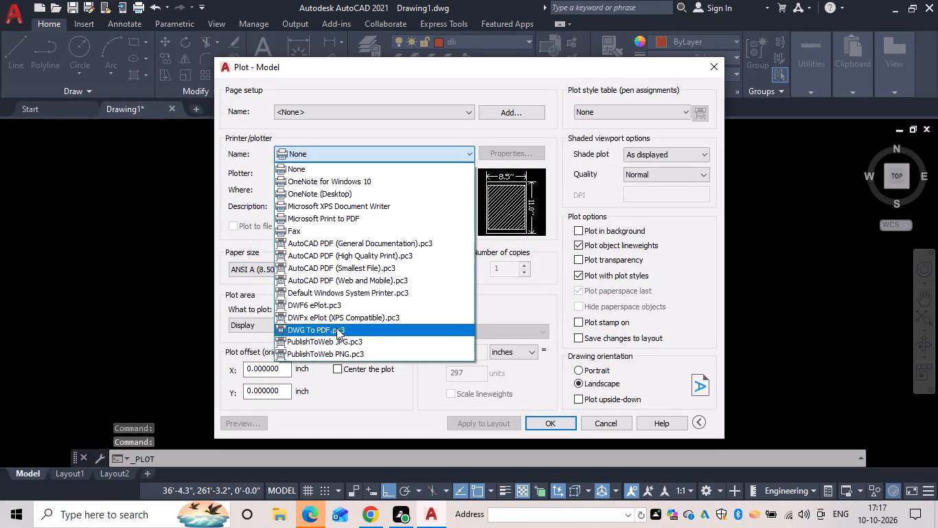
{"action": "left_click", "coordinate": [343, 330]}
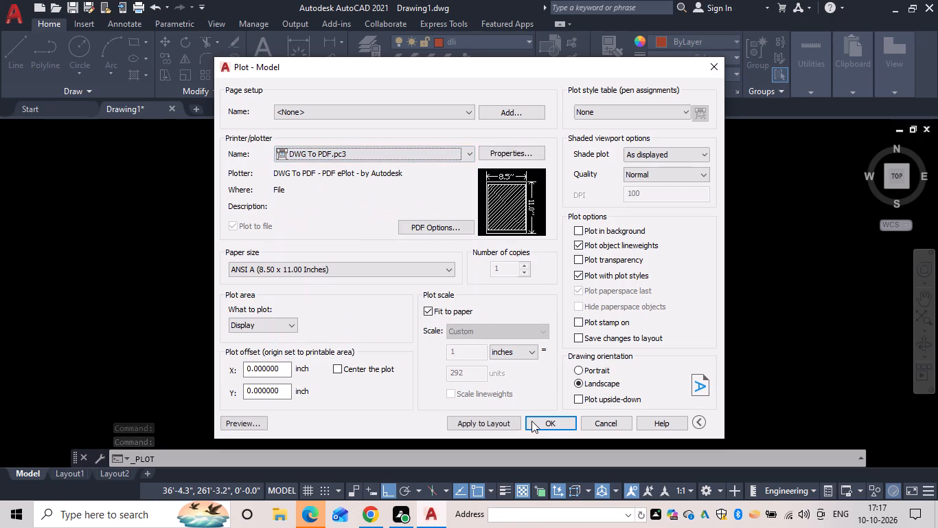
{"action": "left_click", "coordinate": [267, 328]}
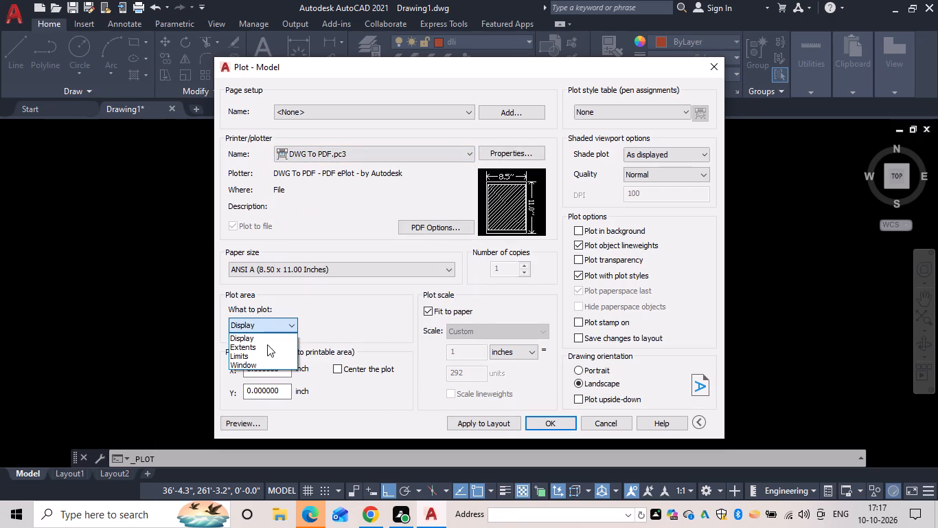
{"action": "left_click", "coordinate": [260, 363]}
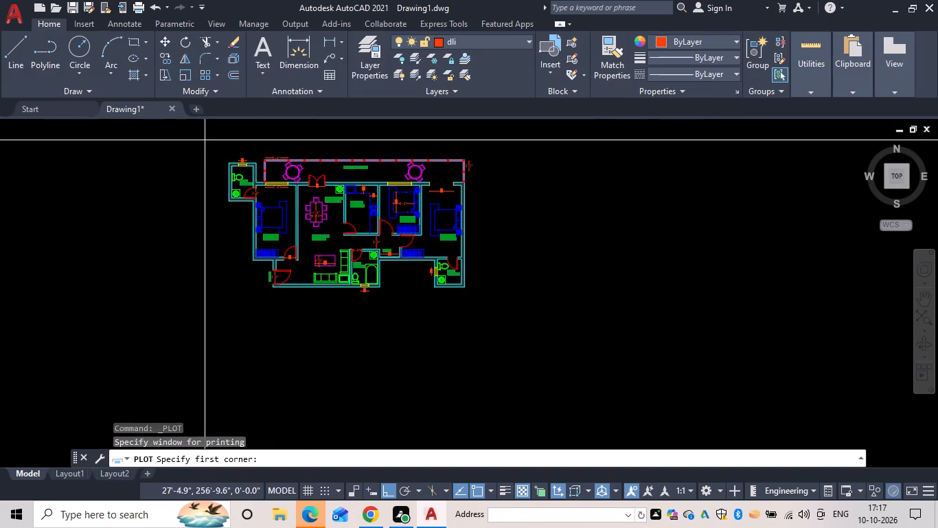
{"action": "left_click_drag", "start_coordinate": [205, 136], "coordinate": [486, 311]}
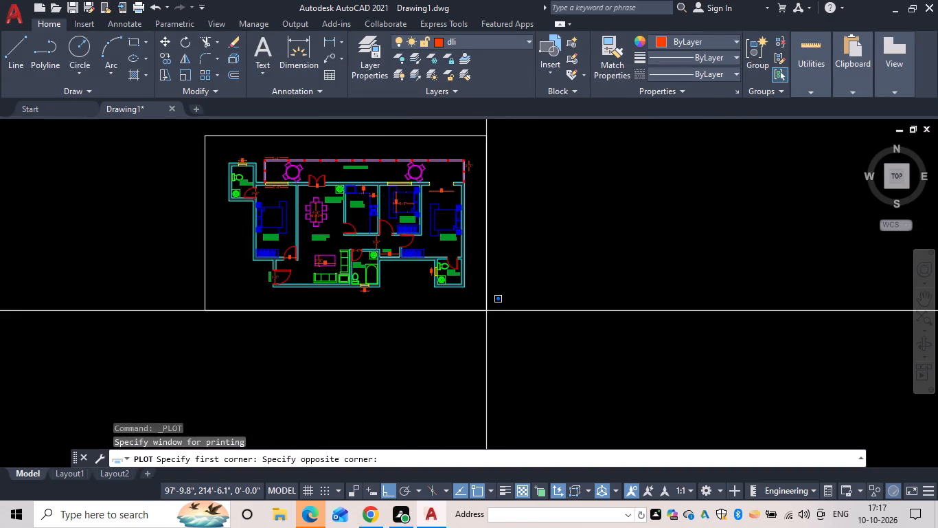
{"action": "left_click", "coordinate": [486, 311]}
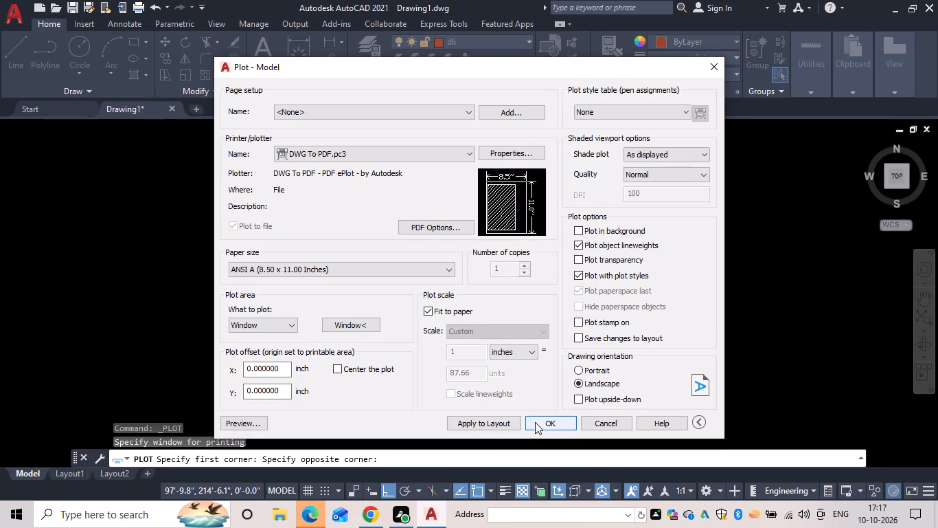
{"action": "left_click", "coordinate": [535, 422]}
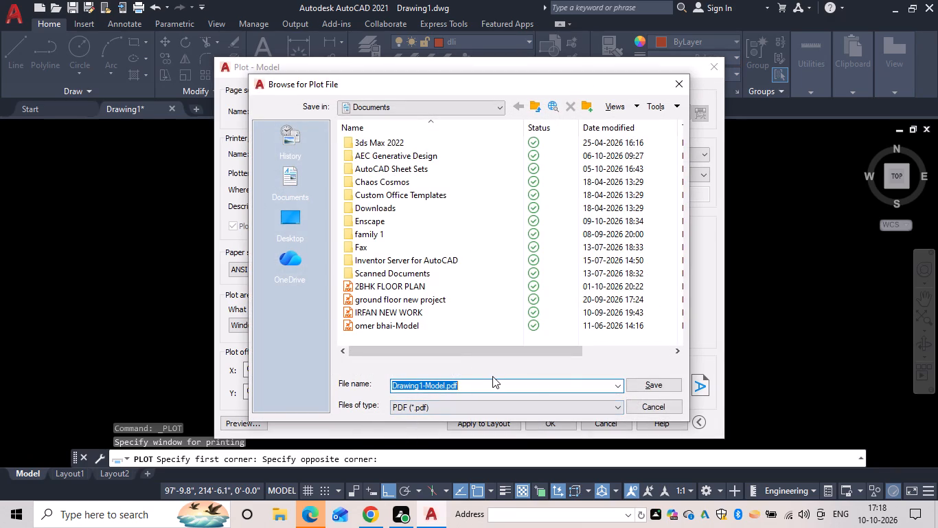
Save the plotted PDF to the Desktop as PLAN WITH 6' BALCONY.
{"action": "key", "text": "BackSpace"}
{"action": "key", "text": "BackSpace"}
{"action": "key", "text": "BackSpace"}
{"action": "key", "text": "BackSpace"}
{"action": "type", "text": "PLAN WITH"}
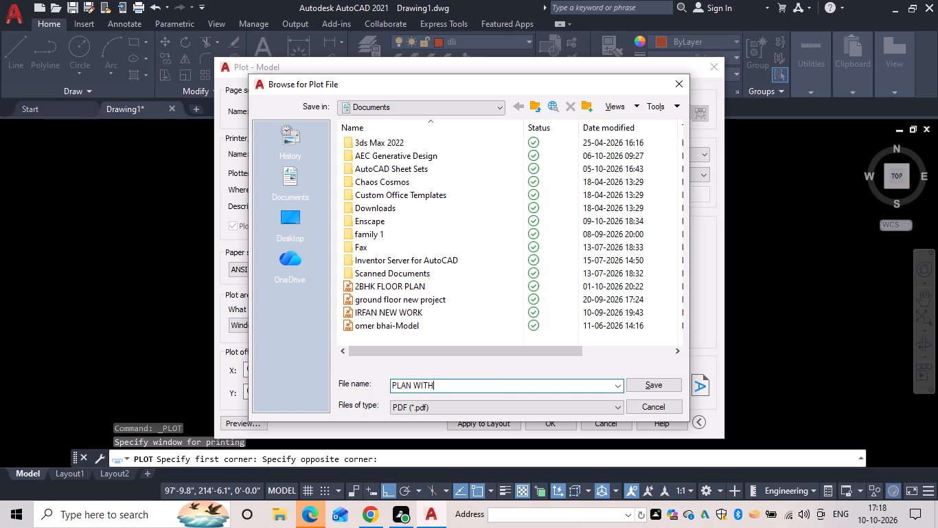
{"action": "key", "text": "space"}
{"action": "type", "text": "6'"}
{"action": "key", "text": "space"}
{"action": "key", "text": "b"}
{"action": "type", "text": "ALCONY"}
{"action": "double_click", "coordinate": [294, 230]}
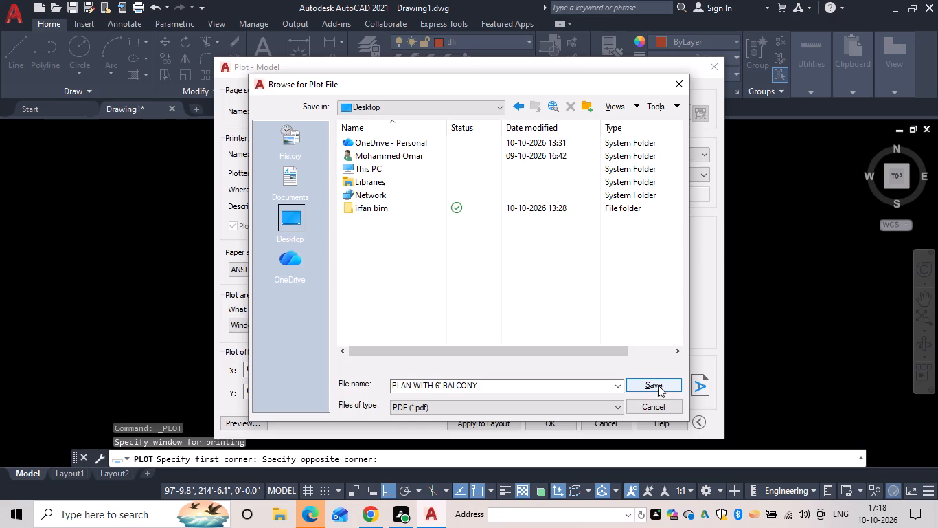
{"action": "left_click", "coordinate": [658, 388]}
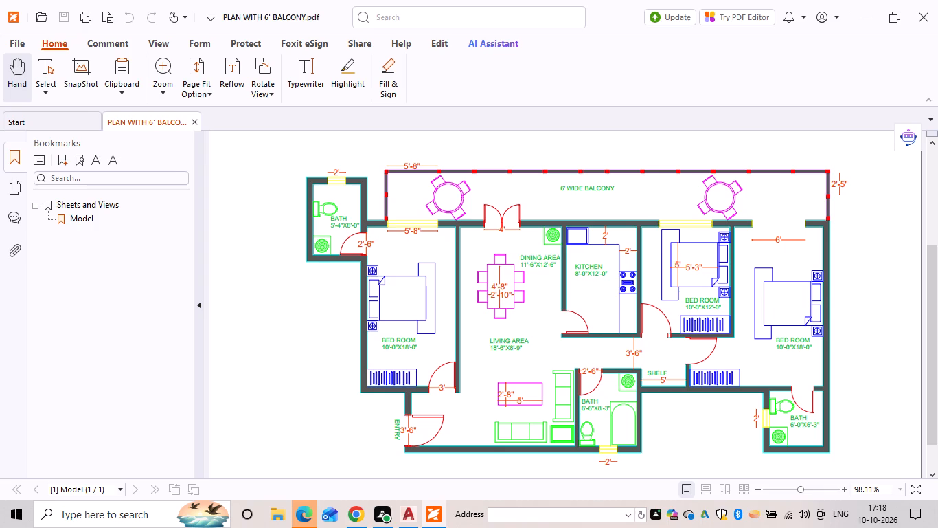
Look over the plotted floor plan in the PDF viewer, then return to the AutoCAD drawing.
{"action": "scroll", "coordinate": [461, 421], "scroll_direction": "up", "scroll_amount": 7}
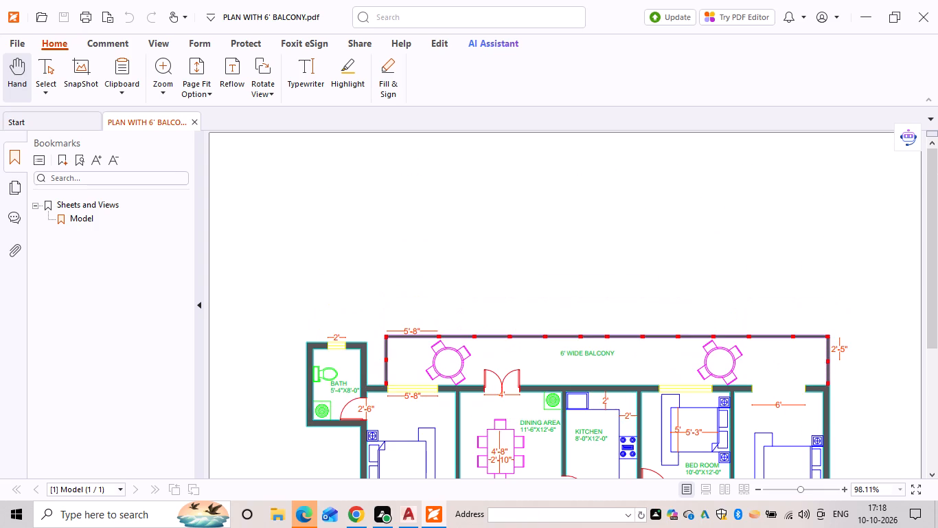
{"action": "scroll", "coordinate": [466, 417], "scroll_direction": "up", "scroll_amount": 2}
{"action": "scroll", "coordinate": [470, 404], "scroll_direction": "down", "scroll_amount": 5}
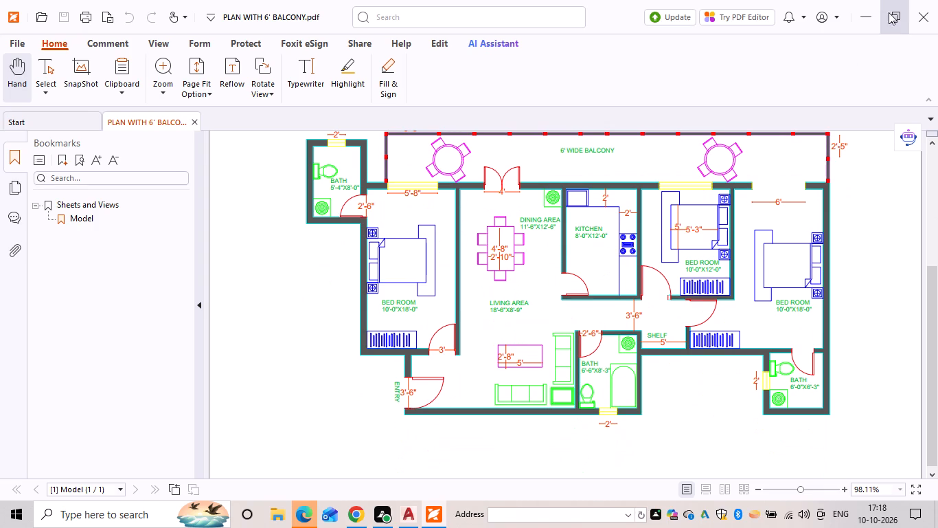
{"action": "left_click", "coordinate": [872, 22]}
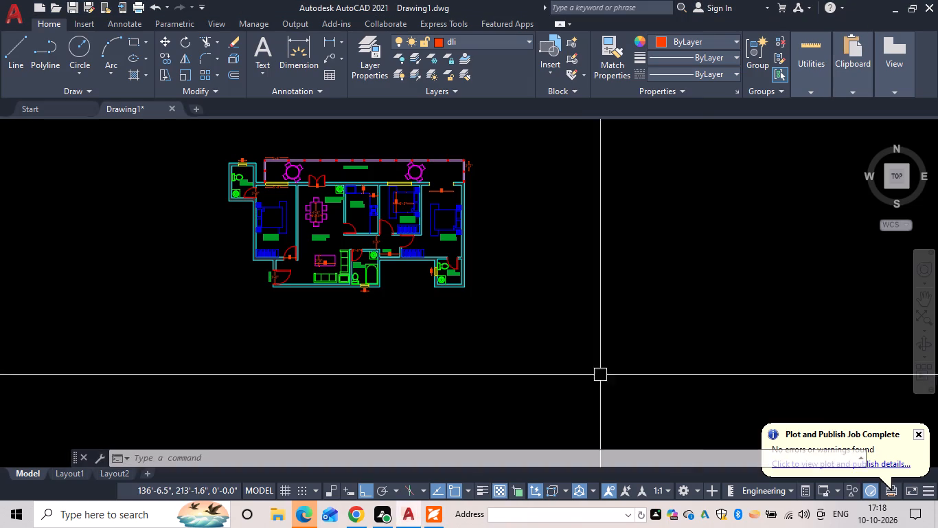
Turn off command history logging with LOGFILEOFF.
{"action": "left_click", "coordinate": [268, 460]}
{"action": "type", "text": "LOG"}
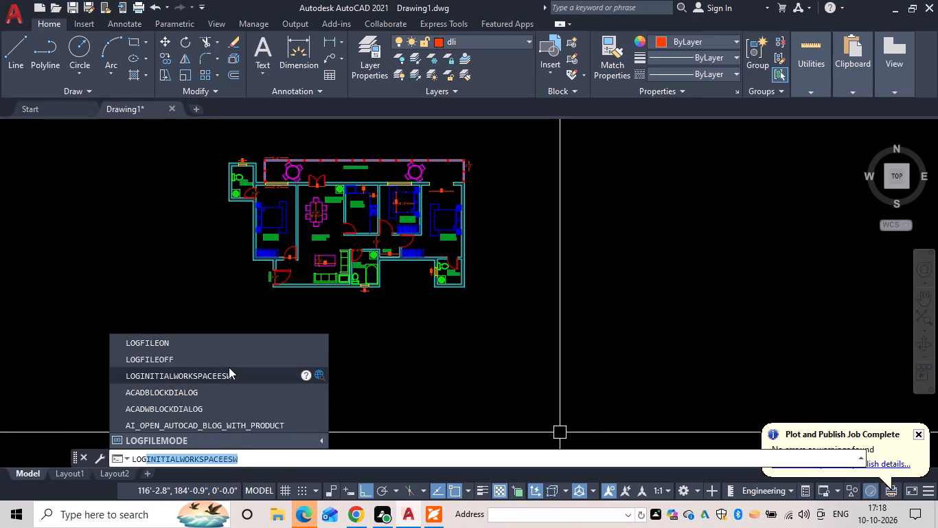
{"action": "left_click", "coordinate": [231, 361]}
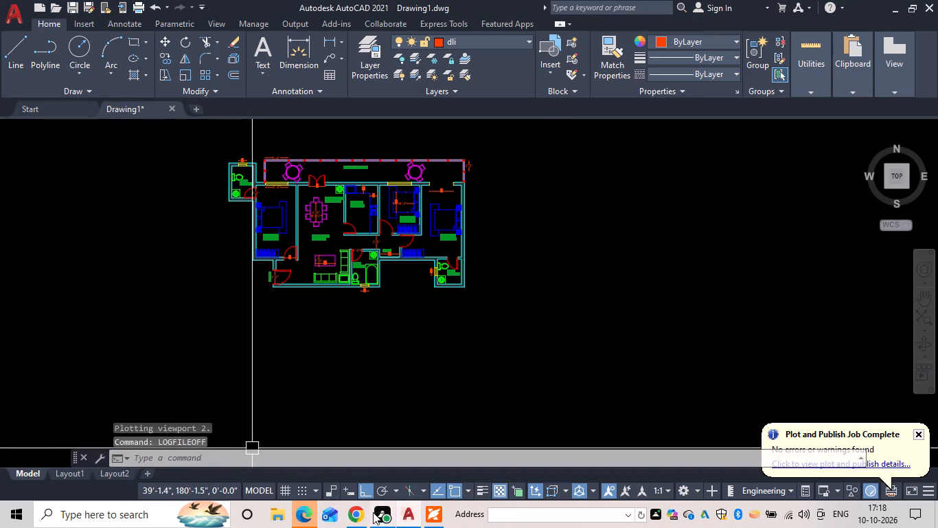
Quit AutoCAD, saving the drawing to the Desktop as PLAN WITH 6' BALCONY in AutoCAD 2018 format.
{"action": "left_click", "coordinate": [937, 12]}
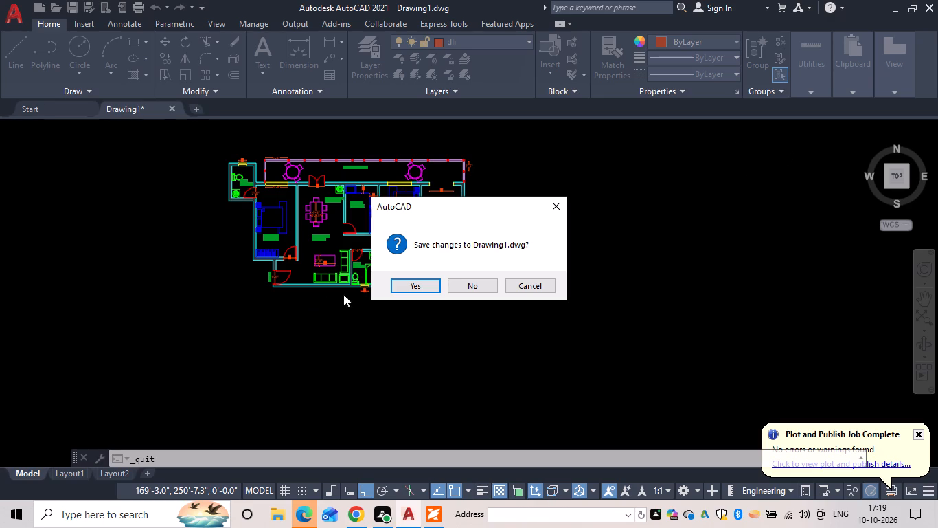
{"action": "left_click", "coordinate": [415, 283]}
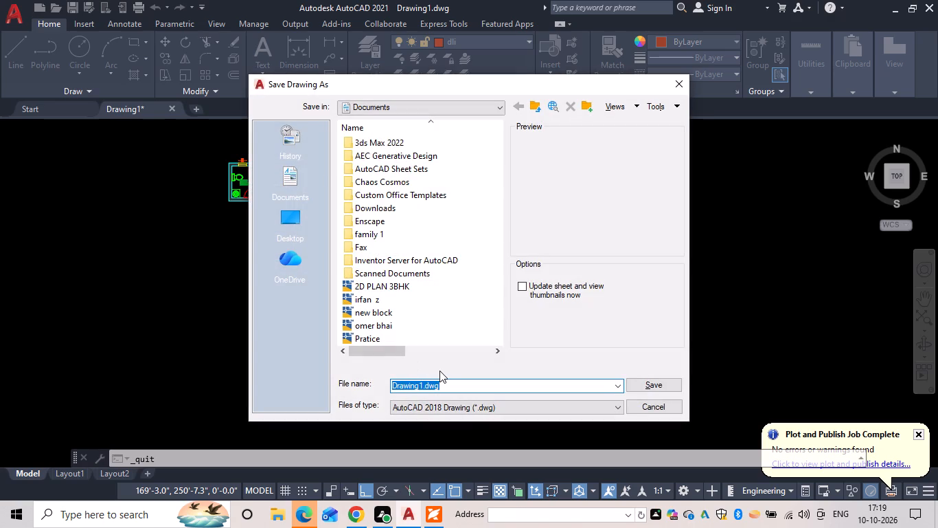
{"action": "key", "text": "BackSpace"}
{"action": "type", "text": "PLAN"}
{"action": "key", "text": "space"}
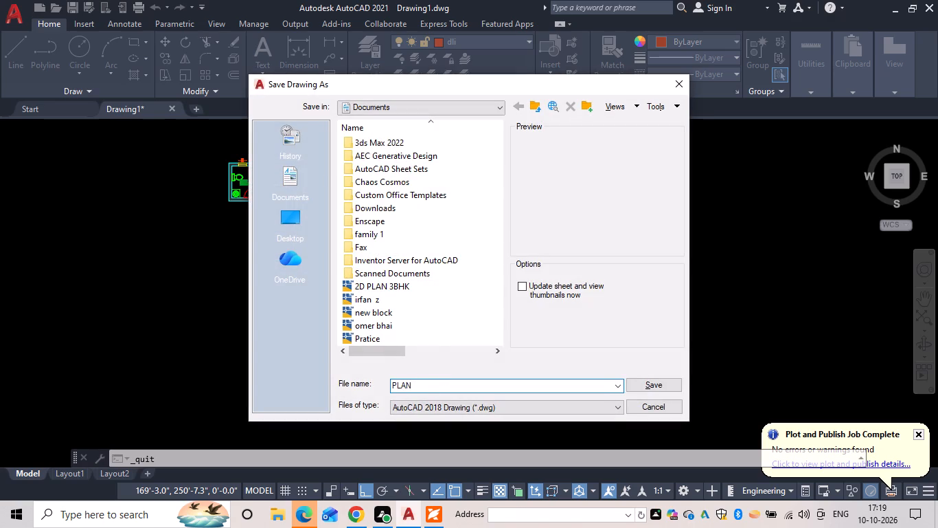
{"action": "type", "text": "WITH 6' BALCONY"}
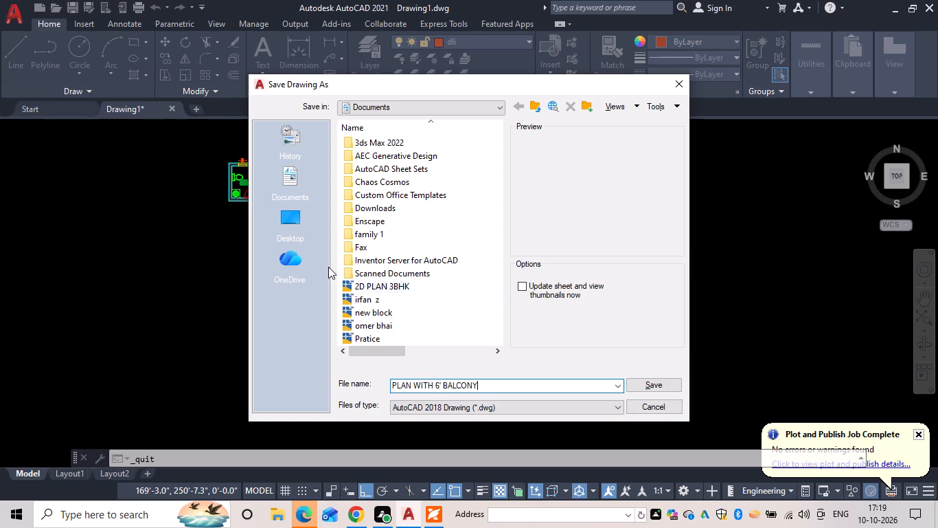
{"action": "double_click", "coordinate": [290, 217]}
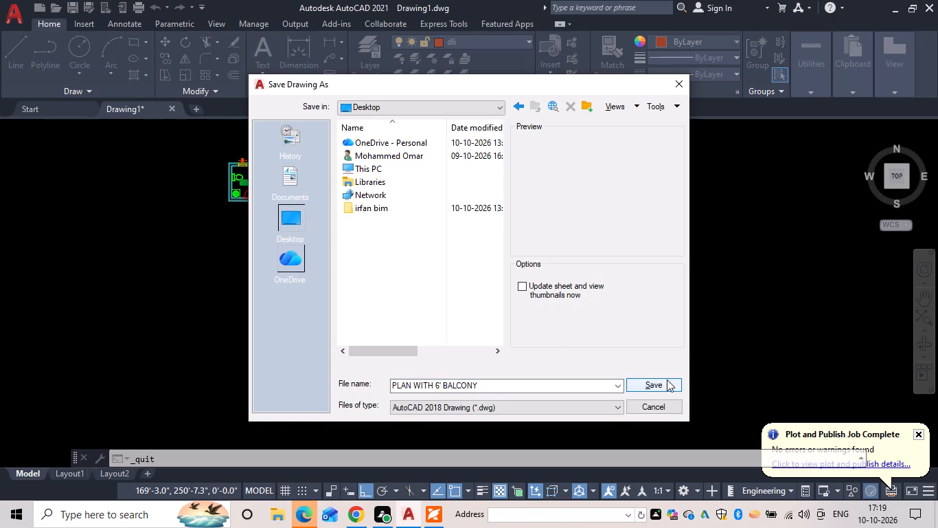
{"action": "left_click", "coordinate": [667, 380]}
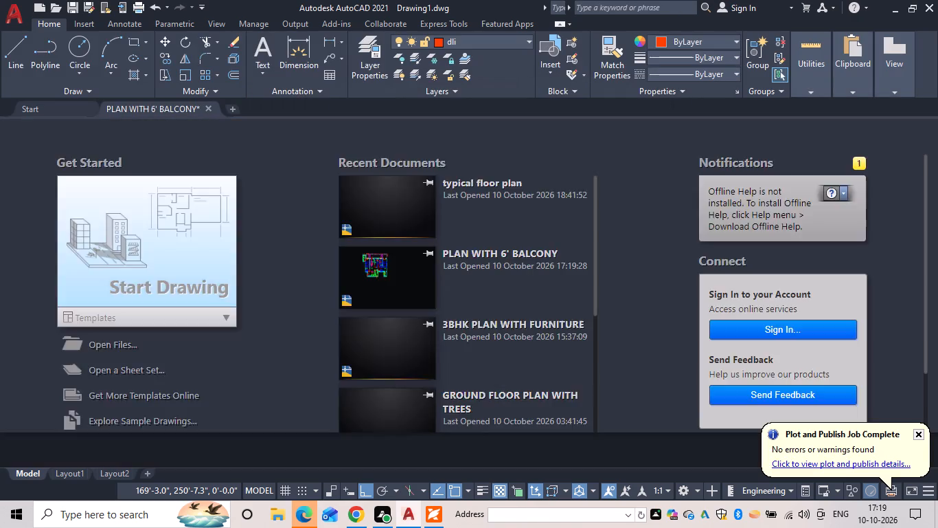